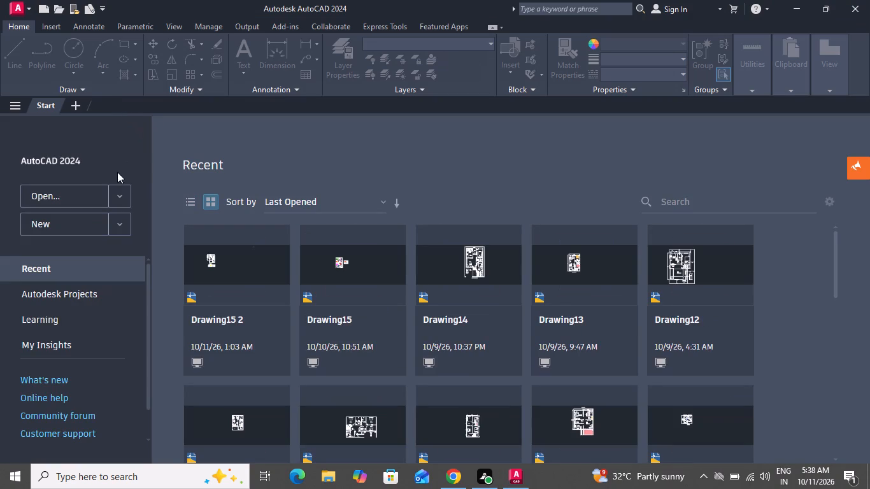
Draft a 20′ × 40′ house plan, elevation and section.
Create a new blank drawing.
{"action": "left_click", "coordinate": [76, 225]}
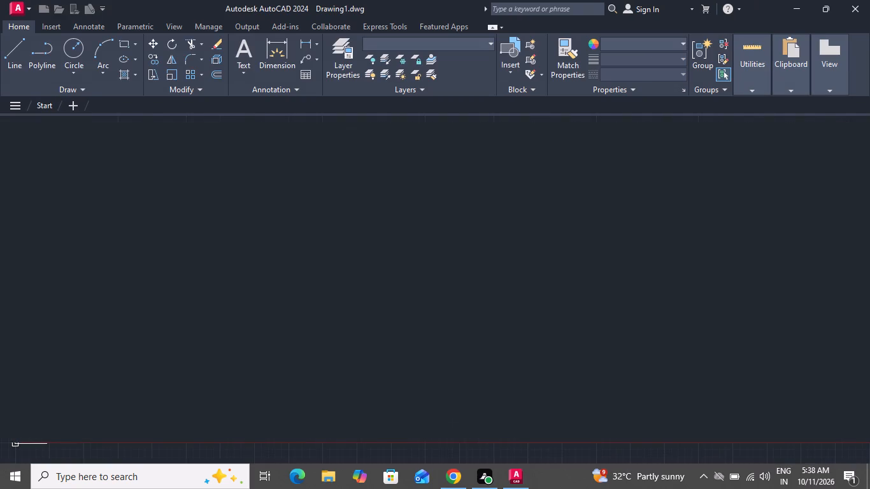
Turn on command history logging with LOGFILEON.
{"action": "type", "text": "log"}
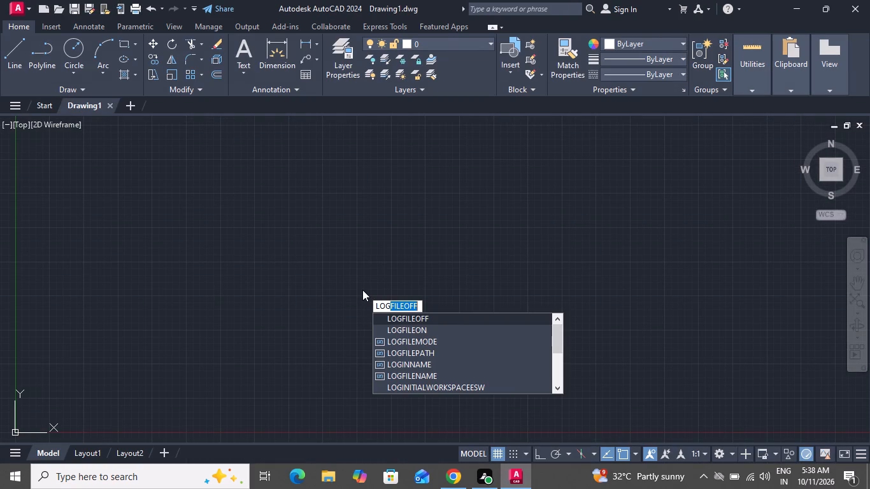
{"action": "left_click", "coordinate": [417, 328]}
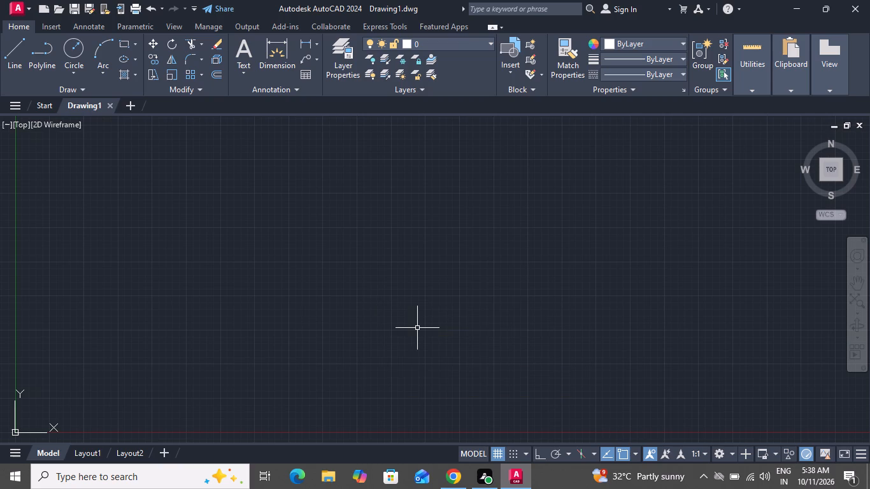
Set the drawing units to Engineering length type with 0'-0" precision.
{"action": "type", "text": "un"}
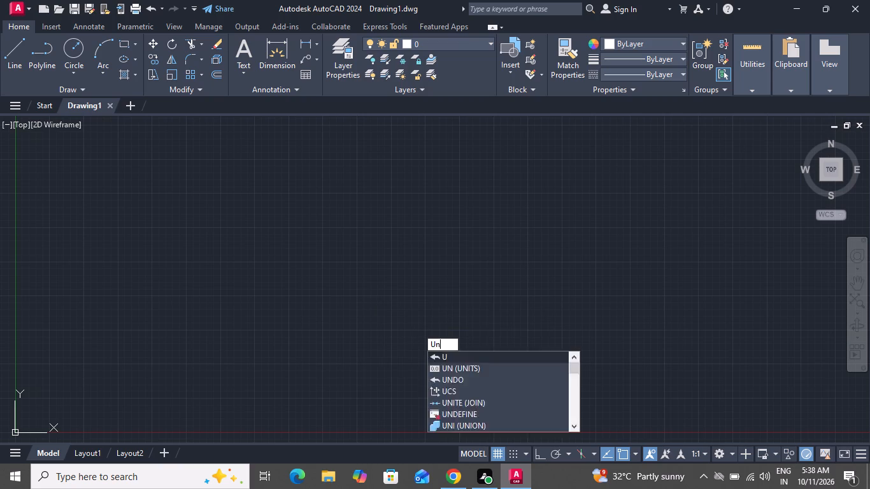
{"action": "key", "text": "space"}
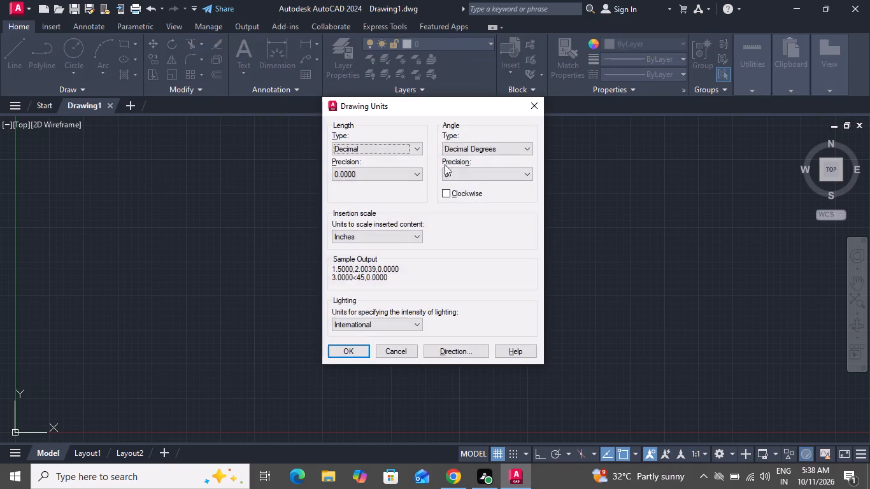
{"action": "left_click", "coordinate": [415, 145]}
{"action": "left_click", "coordinate": [395, 173]}
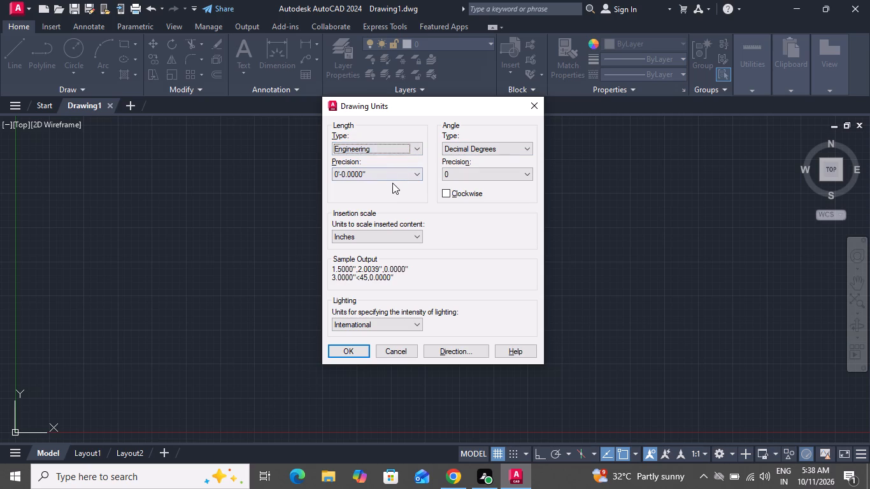
{"action": "left_click", "coordinate": [395, 176]}
{"action": "left_click", "coordinate": [379, 185]}
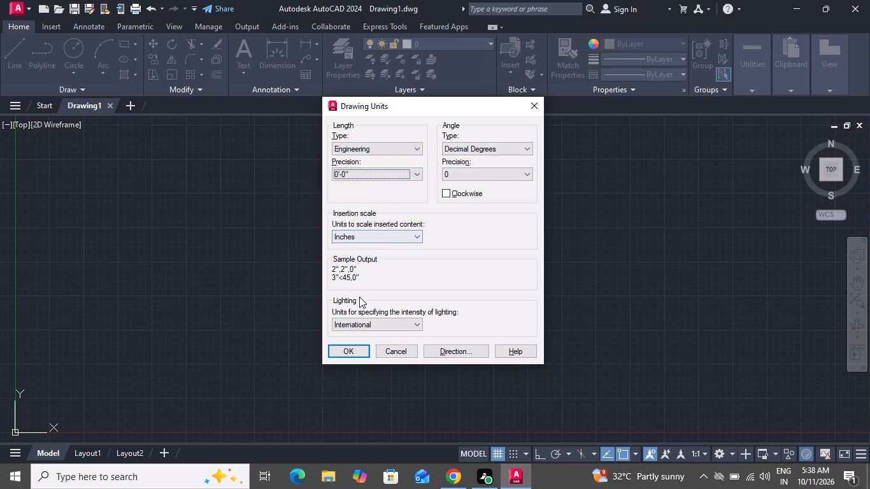
{"action": "left_click", "coordinate": [343, 353]}
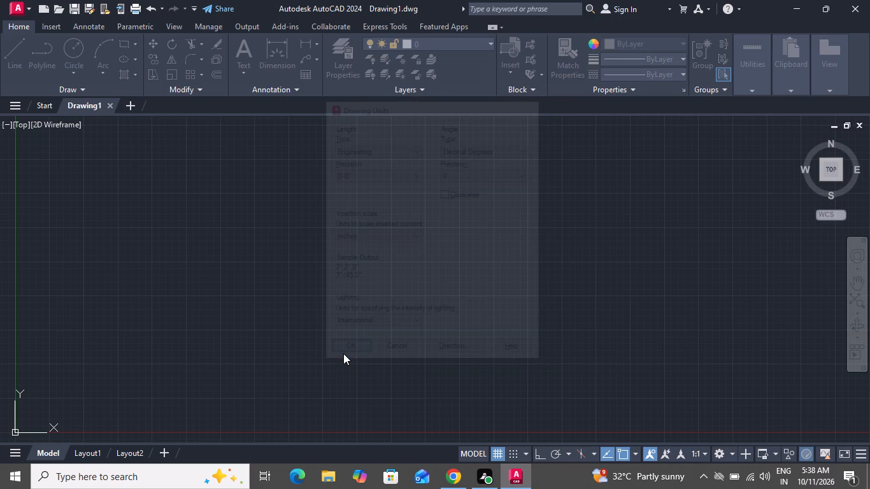
Modify the Standard dimension style's primary units to Engineering format with 0'-0" precision and set the style current.
{"action": "key", "text": "d"}
{"action": "key", "text": "space"}
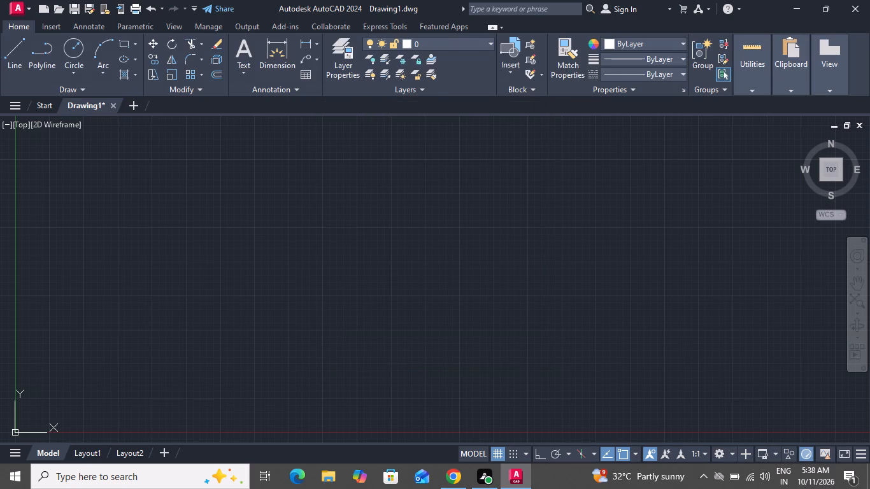
{"action": "left_click", "coordinate": [558, 220]}
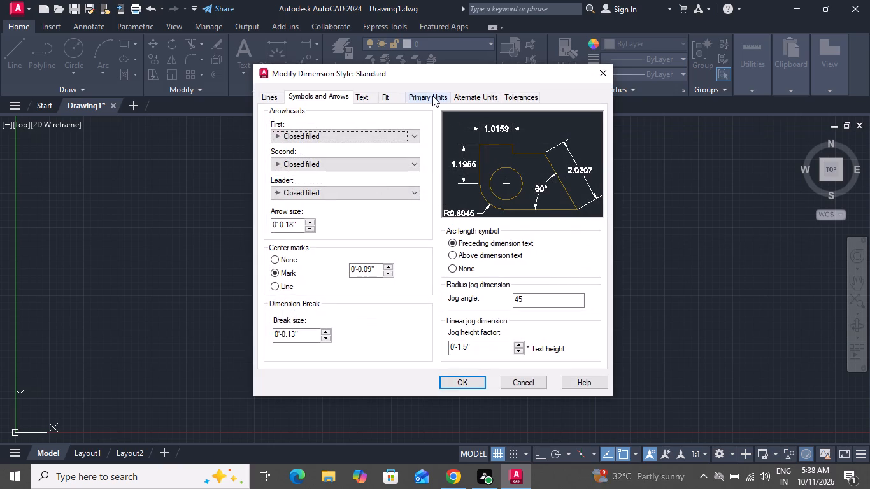
{"action": "left_click", "coordinate": [432, 94]}
{"action": "left_click", "coordinate": [410, 122]}
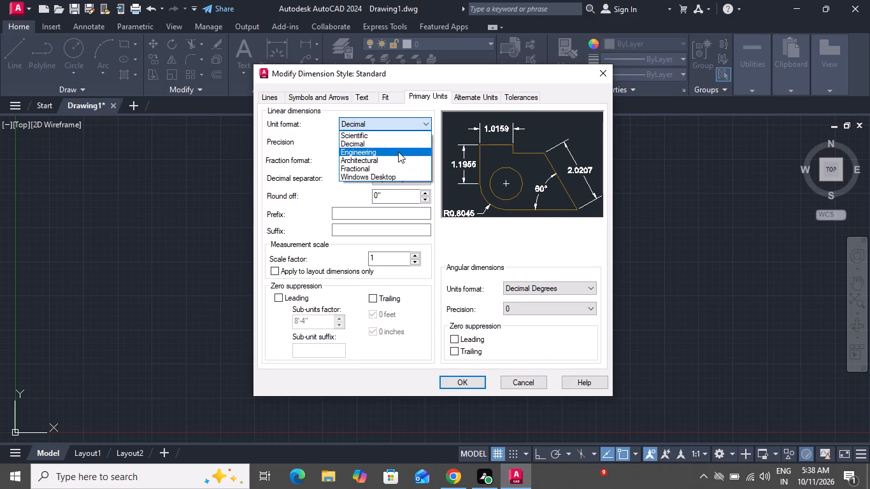
{"action": "left_click", "coordinate": [398, 152]}
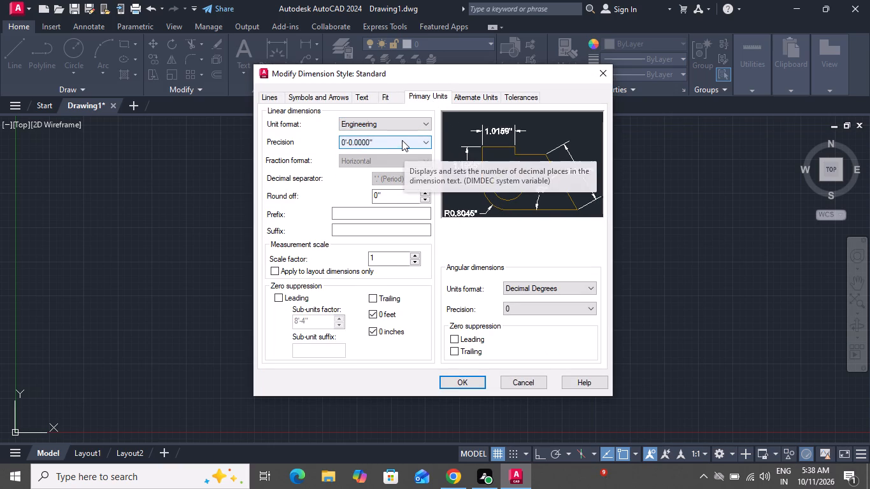
{"action": "left_click", "coordinate": [402, 140]}
{"action": "left_click", "coordinate": [396, 151]}
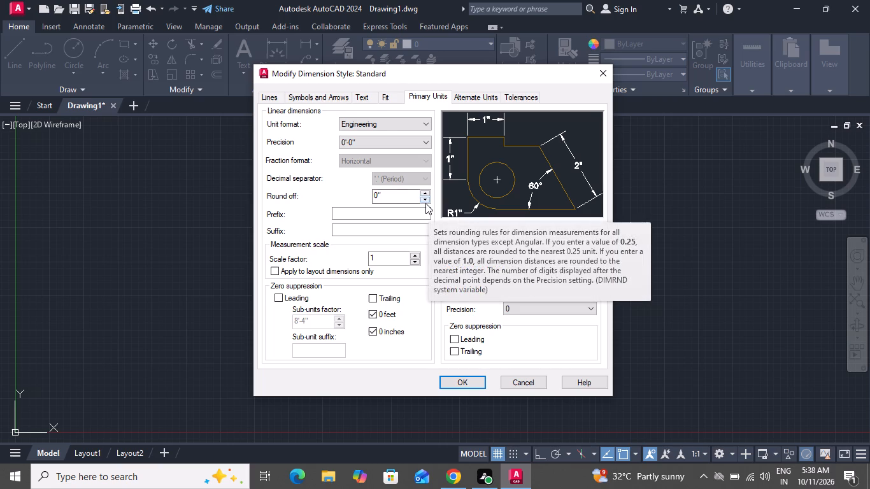
{"action": "left_click", "coordinate": [459, 386]}
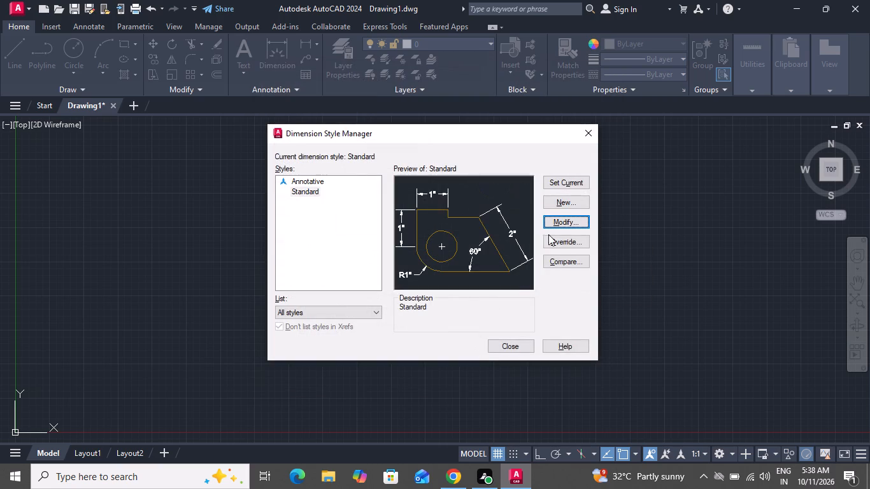
{"action": "left_click", "coordinate": [564, 187]}
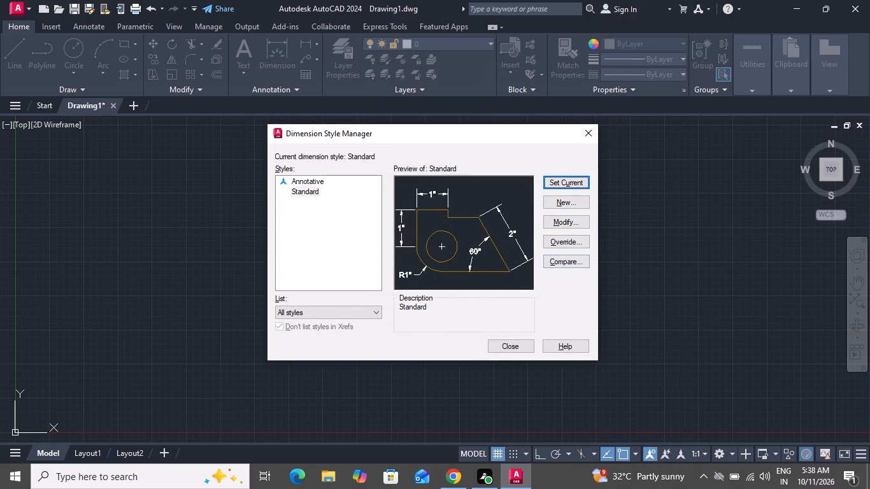
{"action": "left_click", "coordinate": [507, 344]}
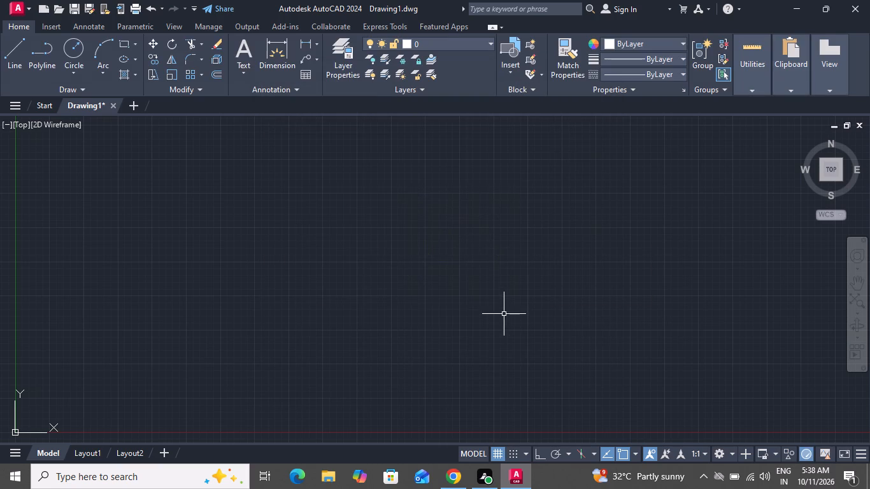
Turn on Ortho mode for drawing straight horizontal and vertical lines.
{"action": "left_click", "coordinate": [12, 61]}
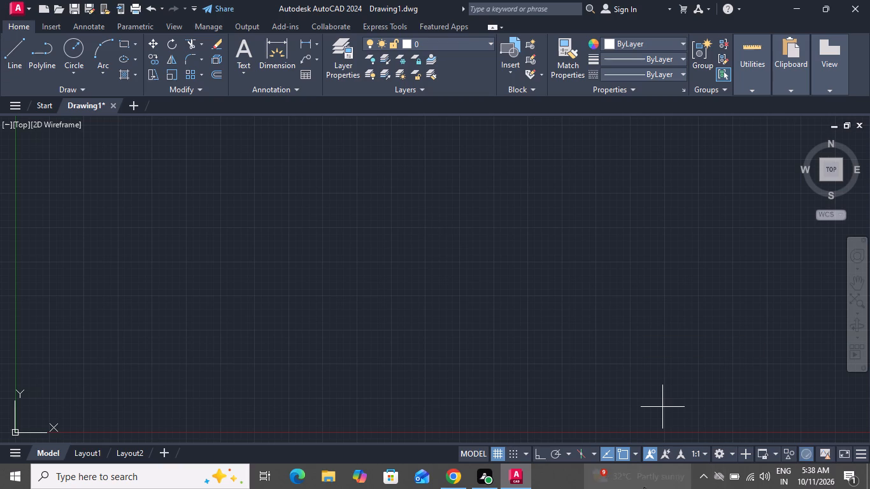
{"action": "left_click", "coordinate": [536, 452]}
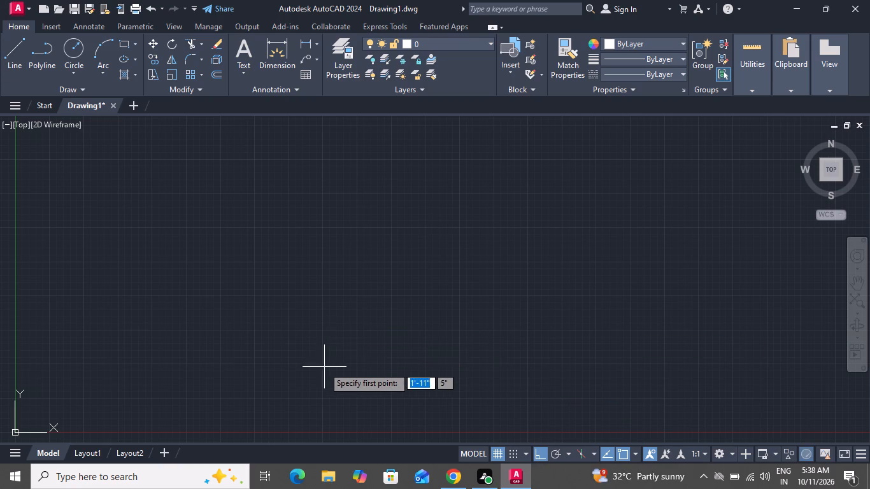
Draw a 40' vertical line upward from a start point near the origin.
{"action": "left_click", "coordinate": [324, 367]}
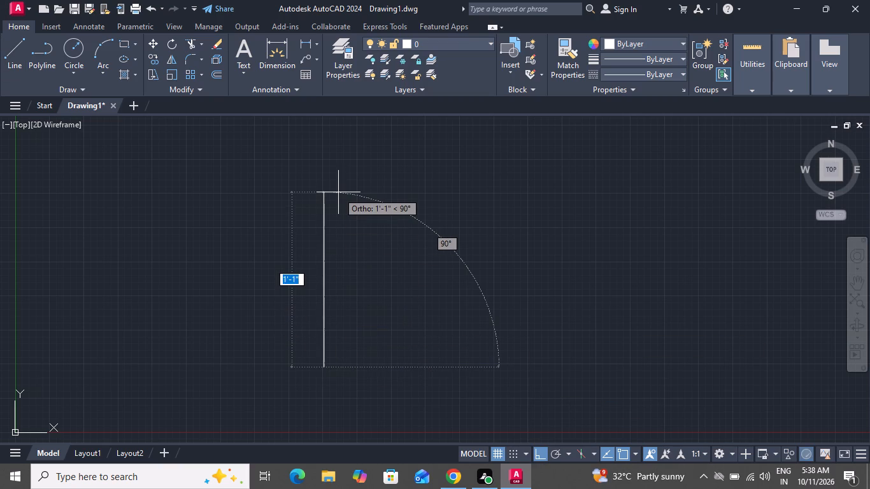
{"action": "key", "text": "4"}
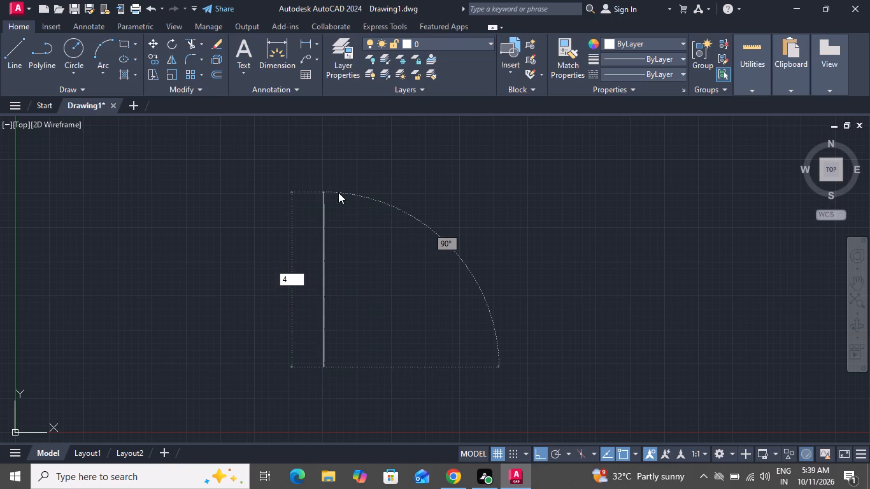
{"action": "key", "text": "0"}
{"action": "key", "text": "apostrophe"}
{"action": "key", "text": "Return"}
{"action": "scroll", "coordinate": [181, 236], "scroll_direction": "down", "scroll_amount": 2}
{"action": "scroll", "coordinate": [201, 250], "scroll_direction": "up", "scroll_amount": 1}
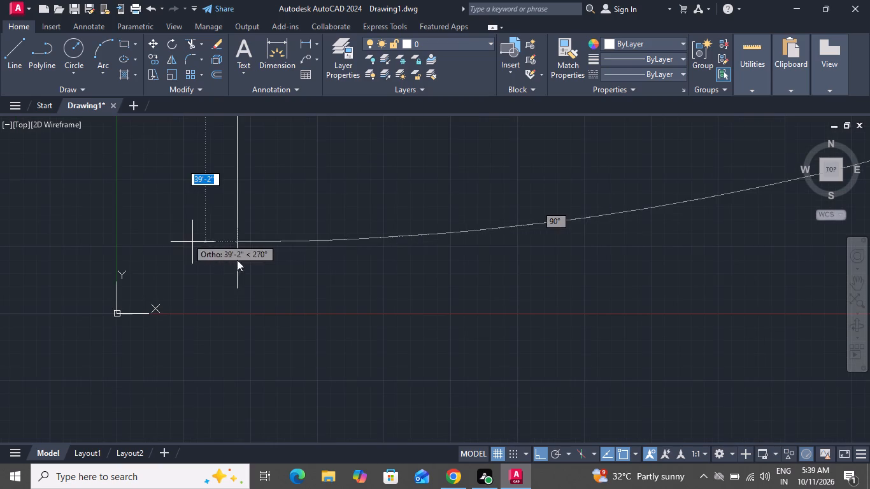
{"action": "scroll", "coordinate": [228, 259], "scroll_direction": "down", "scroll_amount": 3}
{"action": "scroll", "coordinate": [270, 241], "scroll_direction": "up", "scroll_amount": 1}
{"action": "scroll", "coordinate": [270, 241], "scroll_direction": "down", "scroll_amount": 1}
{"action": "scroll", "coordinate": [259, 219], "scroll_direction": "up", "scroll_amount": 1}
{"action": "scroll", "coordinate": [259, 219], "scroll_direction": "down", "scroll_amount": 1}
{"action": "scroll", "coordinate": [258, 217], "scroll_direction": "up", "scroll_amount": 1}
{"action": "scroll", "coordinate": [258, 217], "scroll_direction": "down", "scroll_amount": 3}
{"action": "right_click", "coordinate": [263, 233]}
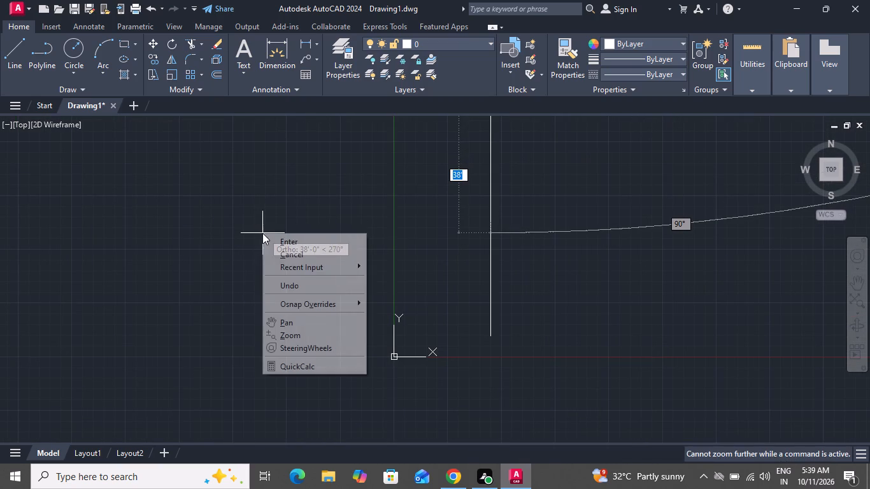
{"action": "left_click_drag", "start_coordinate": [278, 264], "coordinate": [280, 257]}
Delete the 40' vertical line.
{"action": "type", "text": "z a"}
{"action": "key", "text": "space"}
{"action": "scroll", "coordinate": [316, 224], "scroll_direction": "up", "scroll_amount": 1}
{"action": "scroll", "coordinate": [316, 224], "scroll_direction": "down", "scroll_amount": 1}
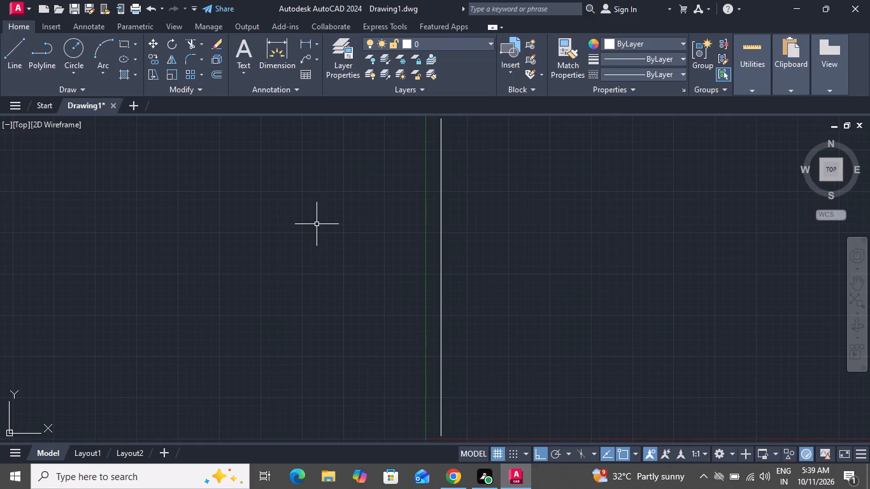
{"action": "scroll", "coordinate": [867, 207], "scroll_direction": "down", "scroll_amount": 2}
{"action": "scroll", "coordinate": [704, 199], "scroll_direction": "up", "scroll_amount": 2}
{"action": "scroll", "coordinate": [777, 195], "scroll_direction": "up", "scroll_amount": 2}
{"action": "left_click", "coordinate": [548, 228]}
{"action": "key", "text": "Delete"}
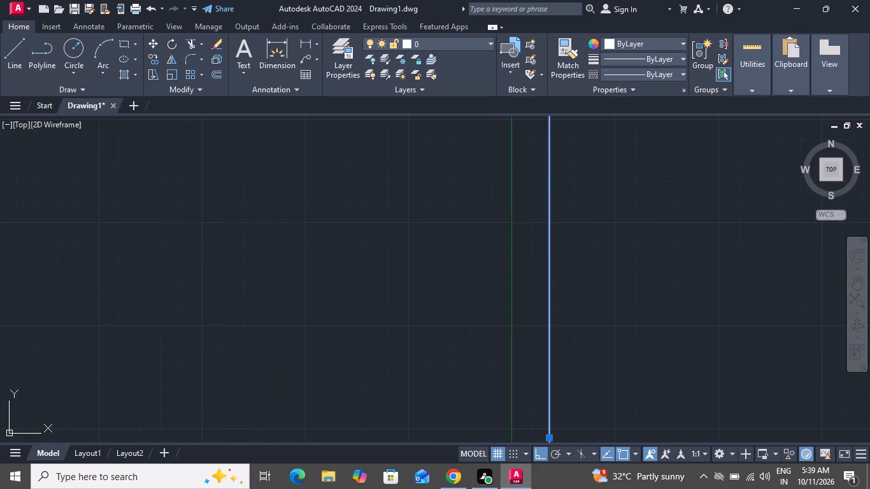
Draw a closed rectangular outline 20' wide and 40' high using four connected lines.
{"action": "scroll", "coordinate": [573, 188], "scroll_direction": "up", "scroll_amount": 1}
{"action": "scroll", "coordinate": [559, 193], "scroll_direction": "down", "scroll_amount": 8}
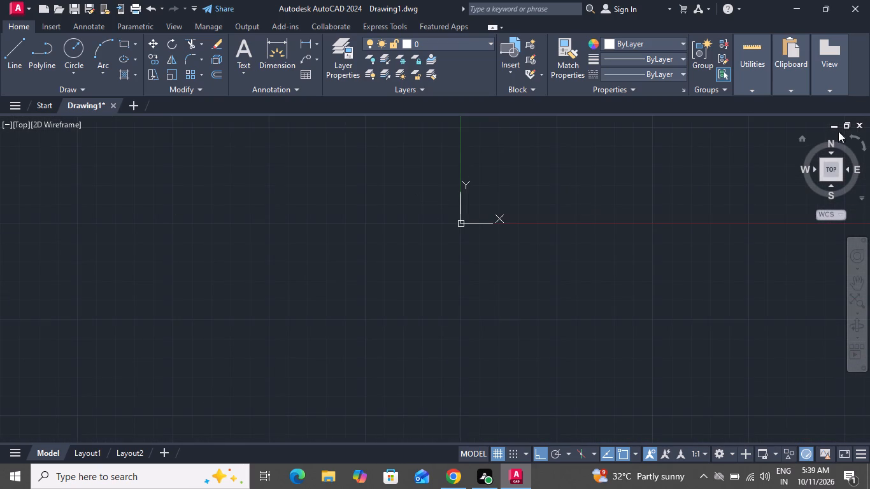
{"action": "scroll", "coordinate": [827, 129], "scroll_direction": "up", "scroll_amount": 4}
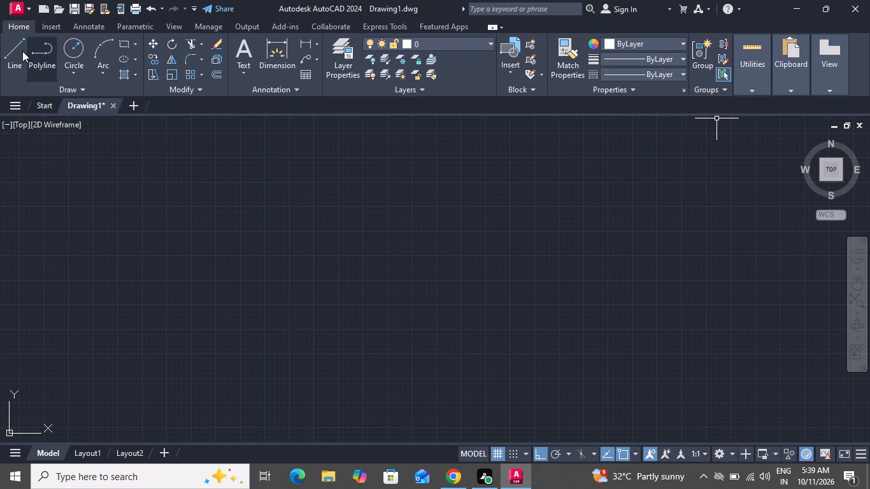
{"action": "left_click", "coordinate": [22, 51]}
{"action": "left_click", "coordinate": [266, 383]}
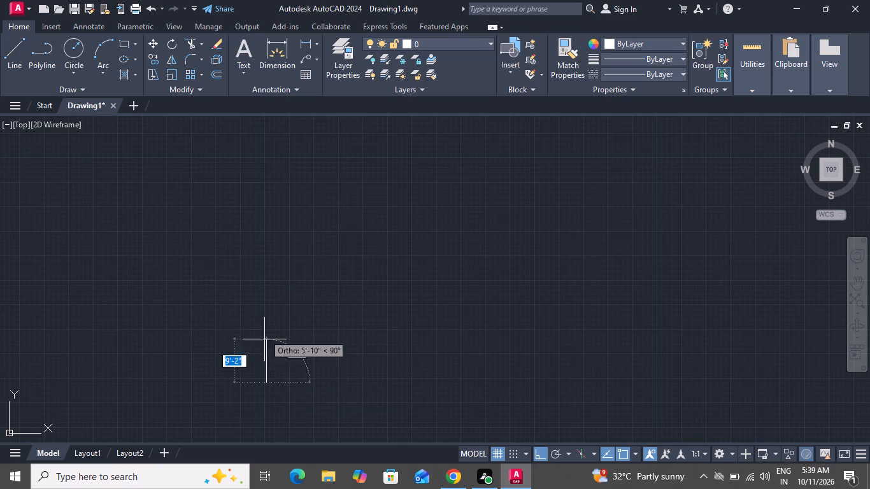
{"action": "type", "text": "40'"}
{"action": "key", "text": "Return"}
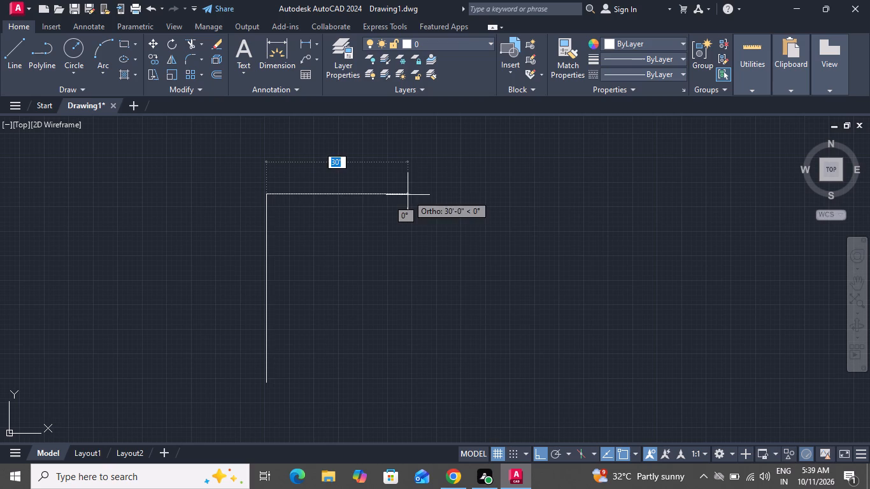
{"action": "type", "text": "20"}
{"action": "key", "text": "apostrophe"}
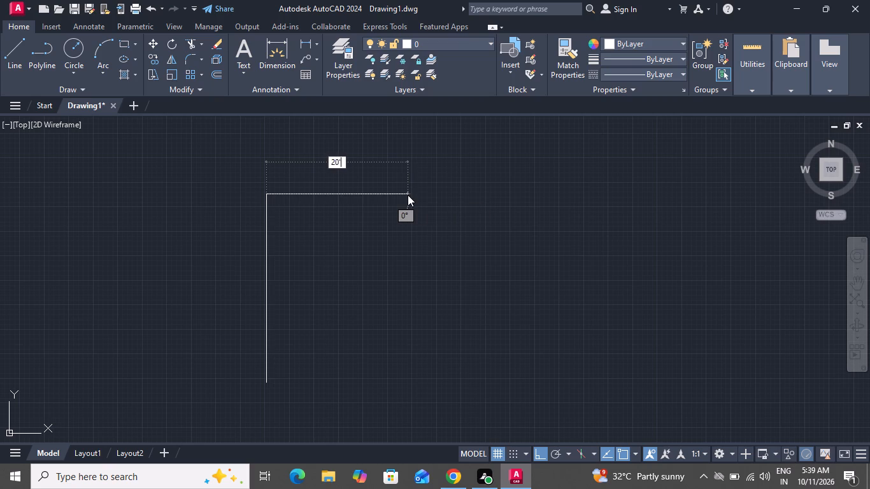
{"action": "key", "text": "Return"}
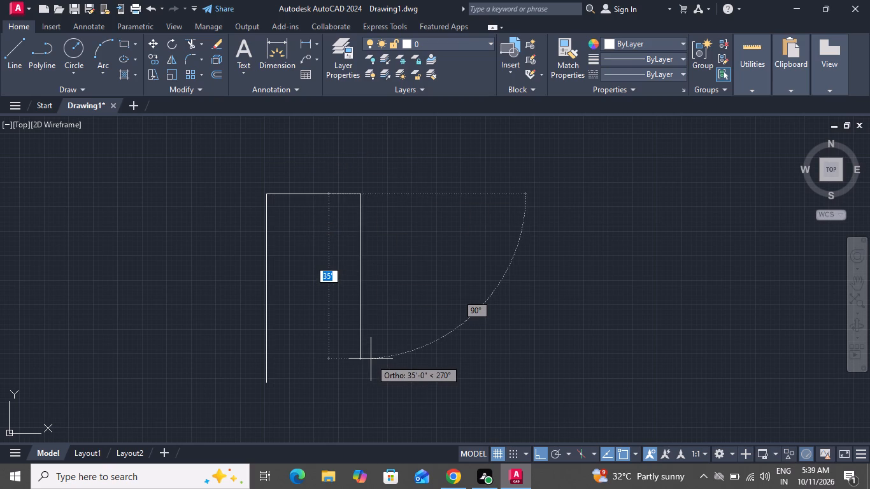
{"action": "type", "text": "40"}
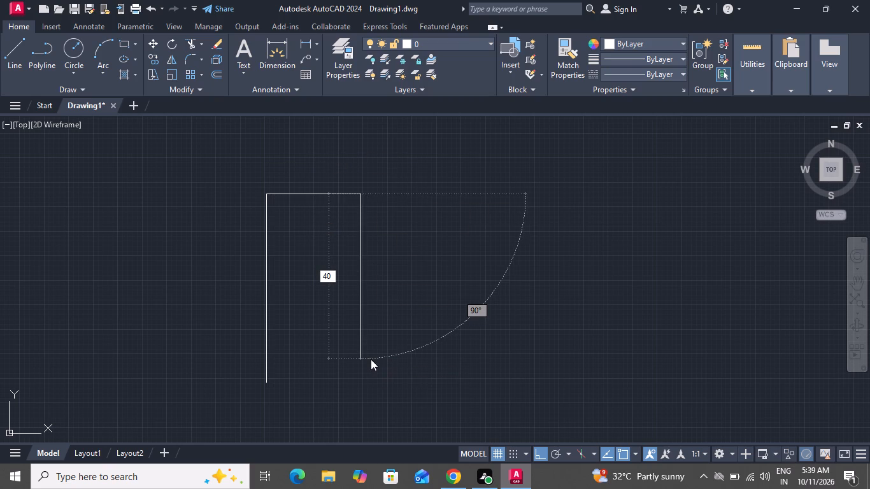
{"action": "key", "text": "apostrophe"}
{"action": "key", "text": "Return"}
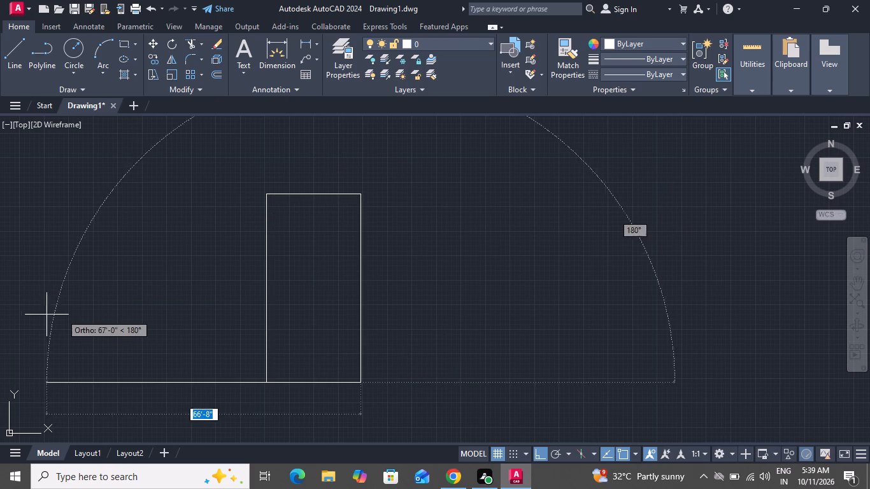
{"action": "type", "text": "20'"}
{"action": "key", "text": "Return"}
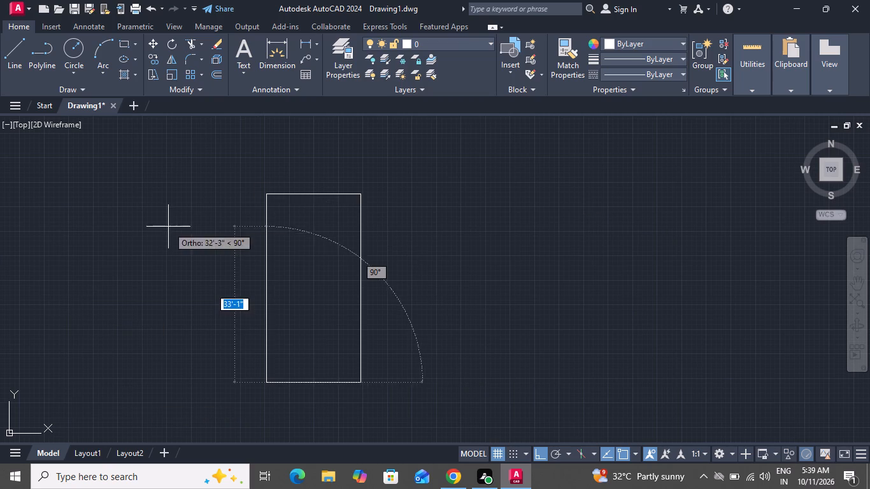
{"action": "right_click", "coordinate": [224, 223]}
{"action": "left_click", "coordinate": [238, 248]}
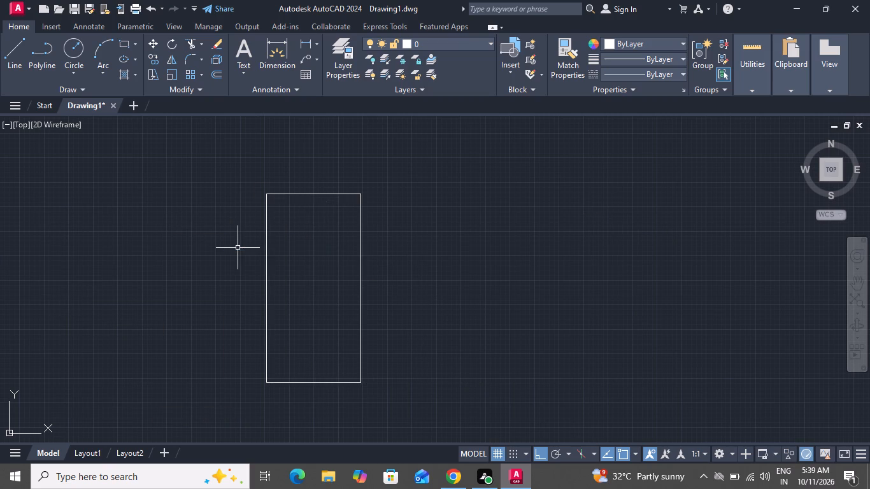
Offset all four lines of the rectangular outline 9" inward to form the outer wall thickness.
{"action": "key", "text": "o"}
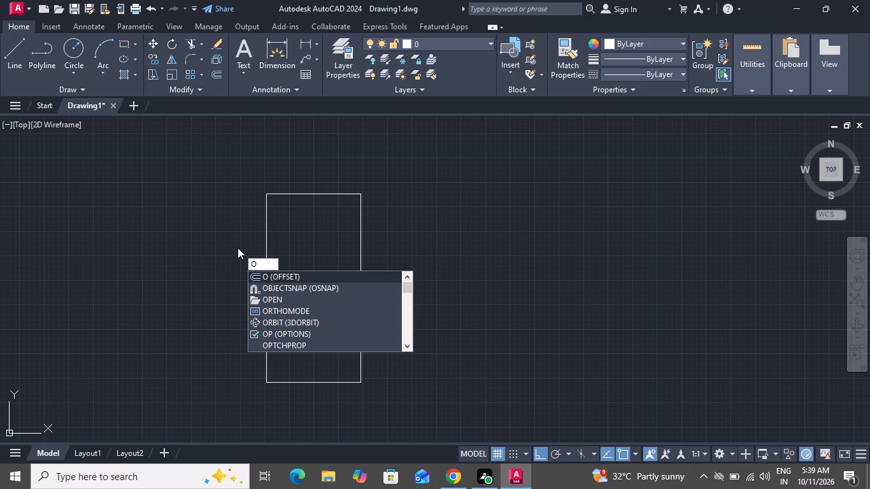
{"action": "key", "text": "space"}
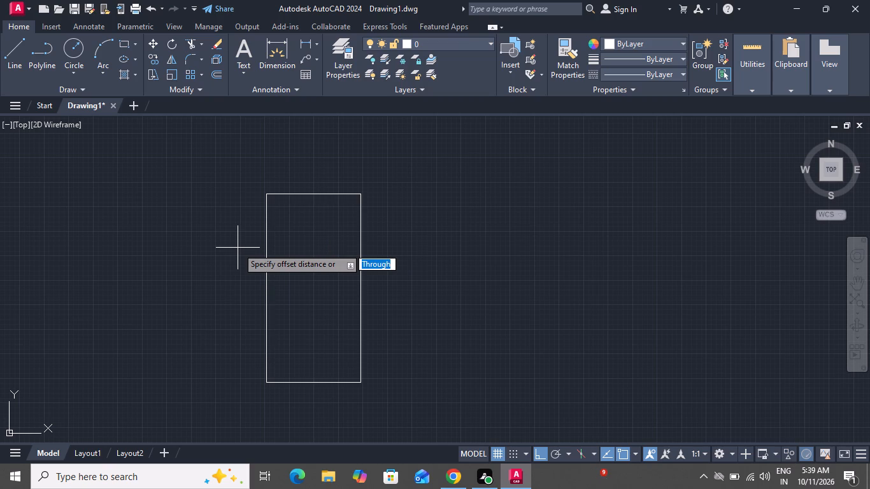
{"action": "key", "text": "9"}
{"action": "key", "text": "shift+quotedbl"}
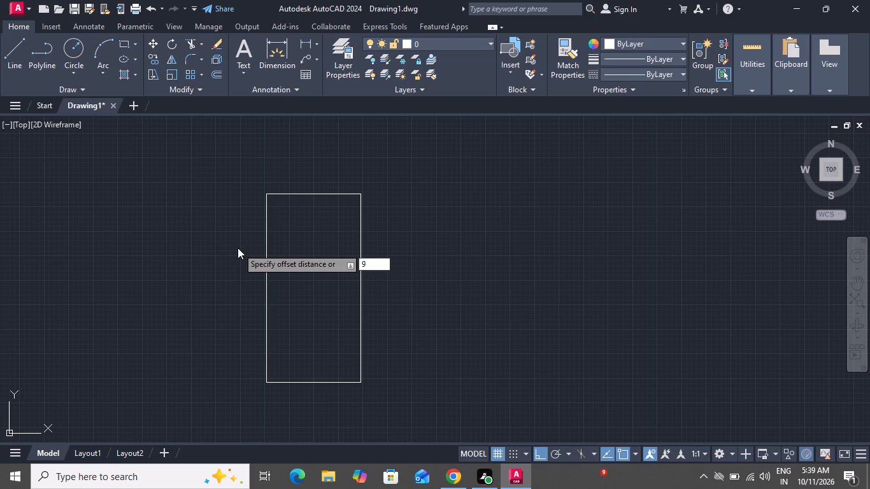
{"action": "key", "text": "Return"}
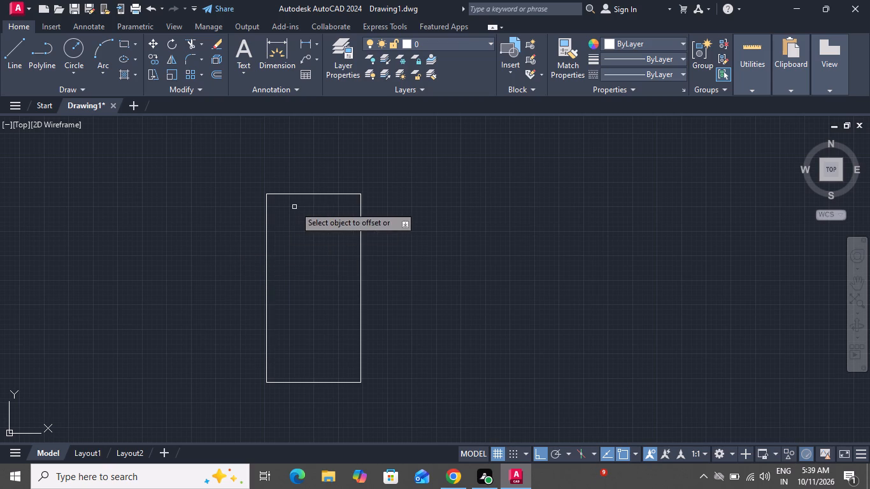
{"action": "left_click", "coordinate": [305, 195]}
{"action": "left_click", "coordinate": [309, 215]}
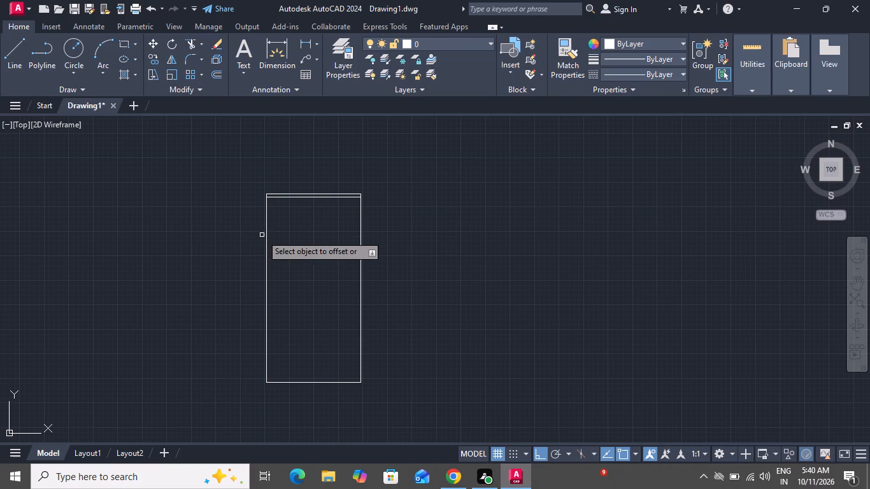
{"action": "left_click", "coordinate": [266, 235]}
{"action": "left_click", "coordinate": [339, 232]}
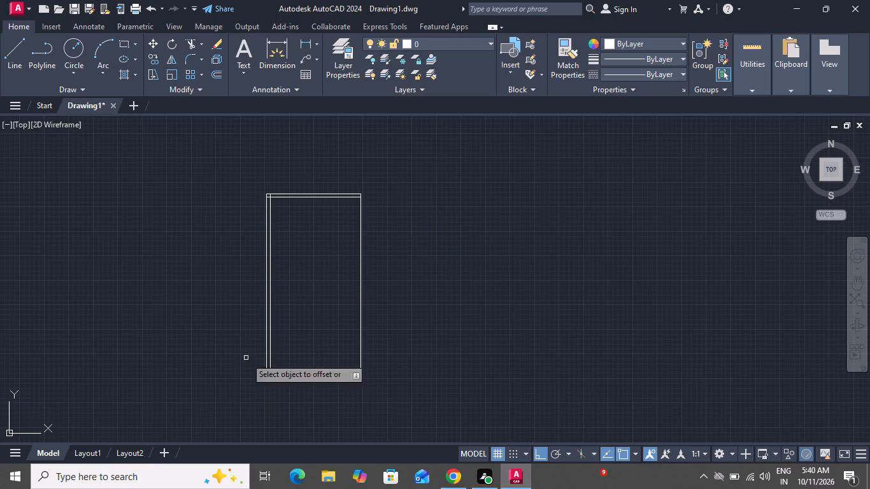
{"action": "left_click", "coordinate": [289, 383]}
{"action": "left_click", "coordinate": [297, 352]}
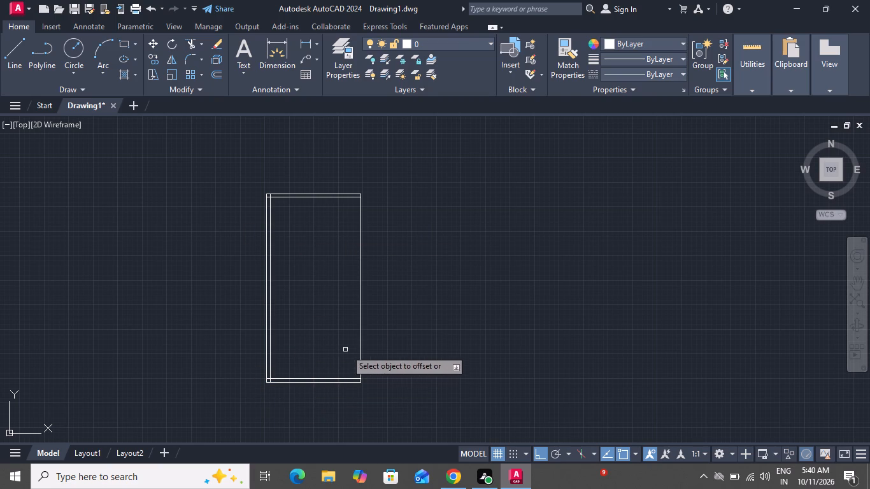
{"action": "left_click", "coordinate": [362, 342]}
{"action": "left_click", "coordinate": [350, 347]}
{"action": "right_click", "coordinate": [348, 337]}
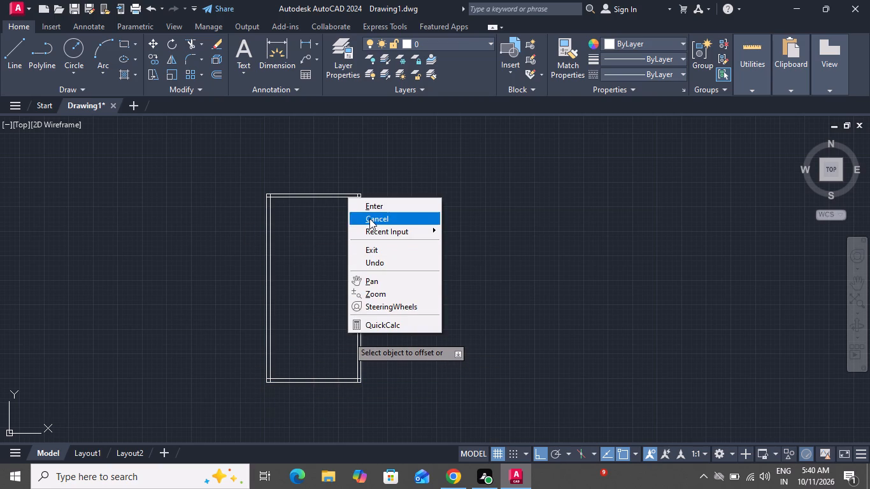
{"action": "left_click", "coordinate": [369, 218]}
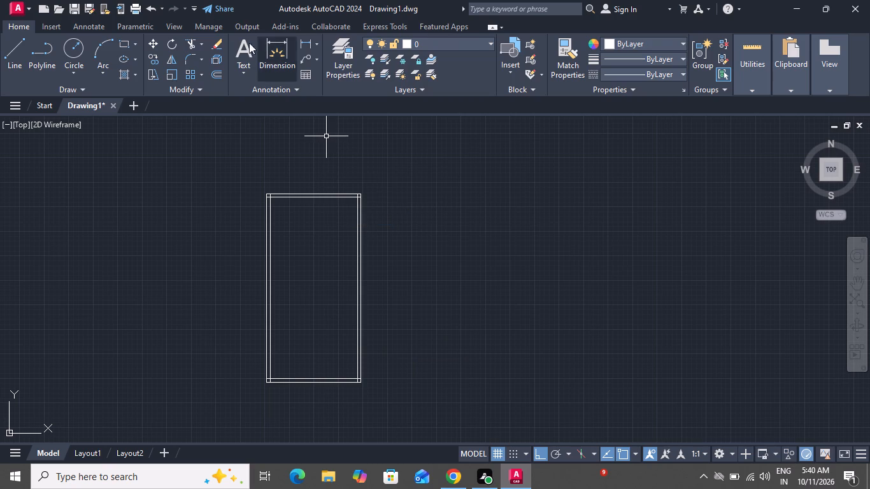
Trim the overlapping ends of the inner wall lines at the building's upper-left corner.
{"action": "left_click", "coordinate": [189, 45]}
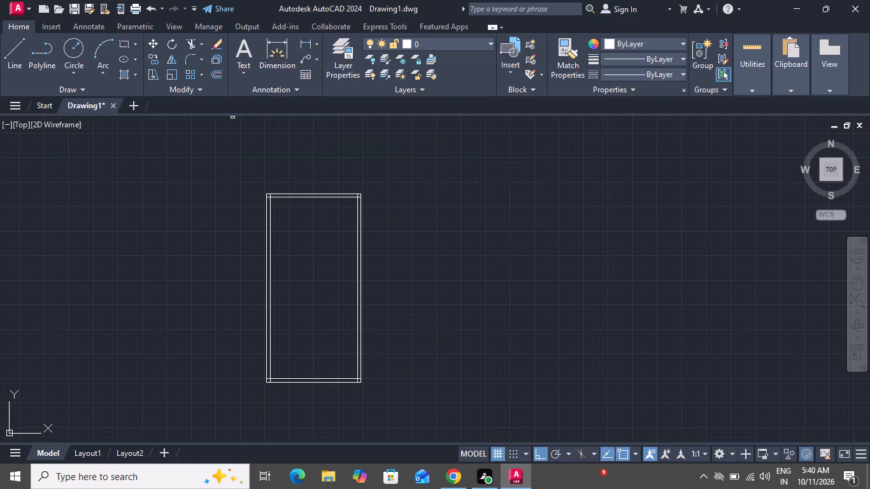
{"action": "scroll", "coordinate": [231, 180], "scroll_direction": "up", "scroll_amount": 3}
{"action": "scroll", "coordinate": [357, 246], "scroll_direction": "up", "scroll_amount": 4}
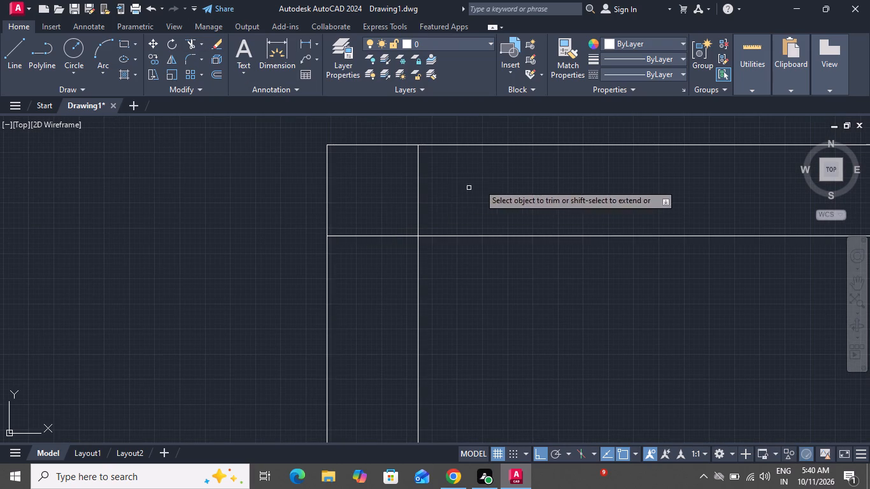
{"action": "left_click", "coordinate": [480, 183]}
{"action": "left_click", "coordinate": [401, 195]}
{"action": "left_click", "coordinate": [385, 189]}
{"action": "left_click", "coordinate": [361, 292]}
Trim the overlapping ends of the inner wall lines at the building's upper-right corner.
{"action": "scroll", "coordinate": [364, 229], "scroll_direction": "up", "scroll_amount": 1}
{"action": "scroll", "coordinate": [364, 225], "scroll_direction": "down", "scroll_amount": 1}
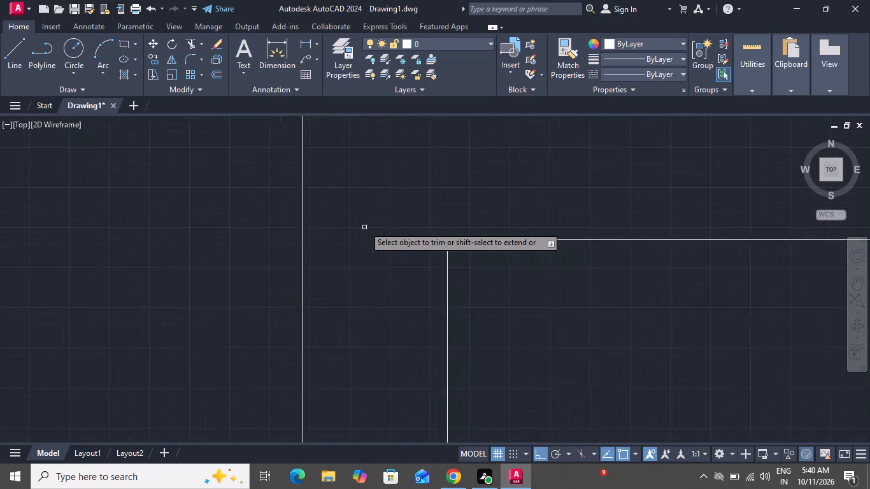
{"action": "scroll", "coordinate": [364, 225], "scroll_direction": "down", "scroll_amount": 6}
{"action": "scroll", "coordinate": [494, 205], "scroll_direction": "up", "scroll_amount": 1}
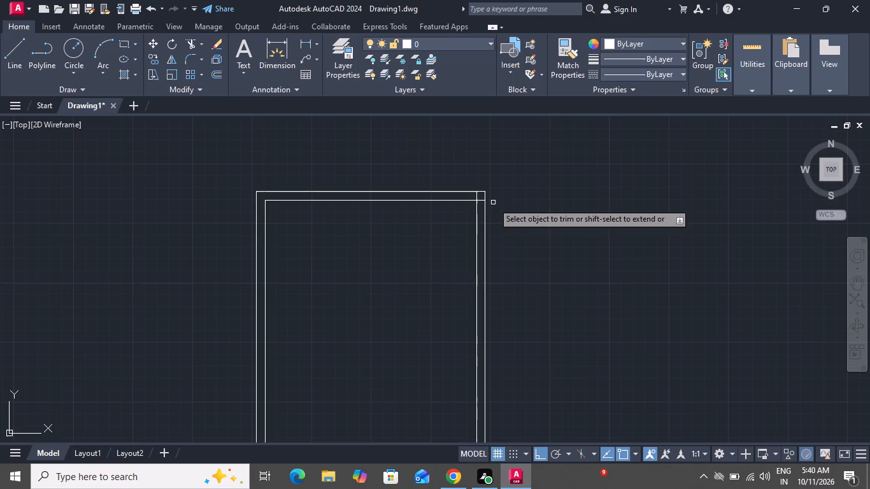
{"action": "scroll", "coordinate": [471, 194], "scroll_direction": "up", "scroll_amount": 5}
{"action": "left_click", "coordinate": [490, 196]}
{"action": "left_click", "coordinate": [418, 214]}
{"action": "left_click", "coordinate": [496, 225]}
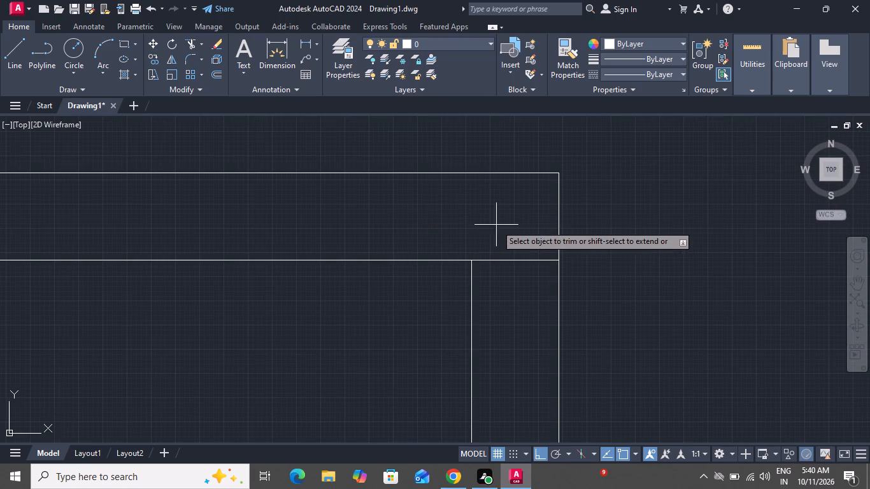
{"action": "left_click", "coordinate": [483, 326]}
Trim the overlapping ends of the inner wall lines at the building's lower-right corner.
{"action": "scroll", "coordinate": [496, 261], "scroll_direction": "down", "scroll_amount": 9}
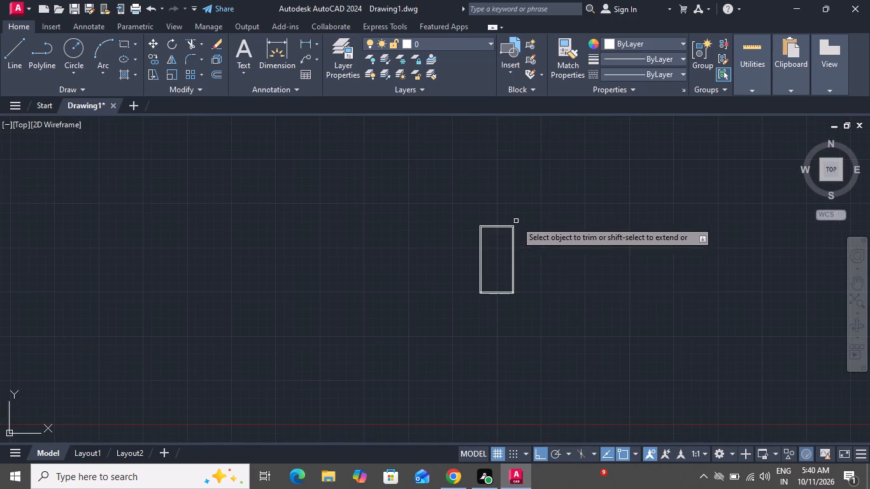
{"action": "scroll", "coordinate": [497, 297], "scroll_direction": "up", "scroll_amount": 8}
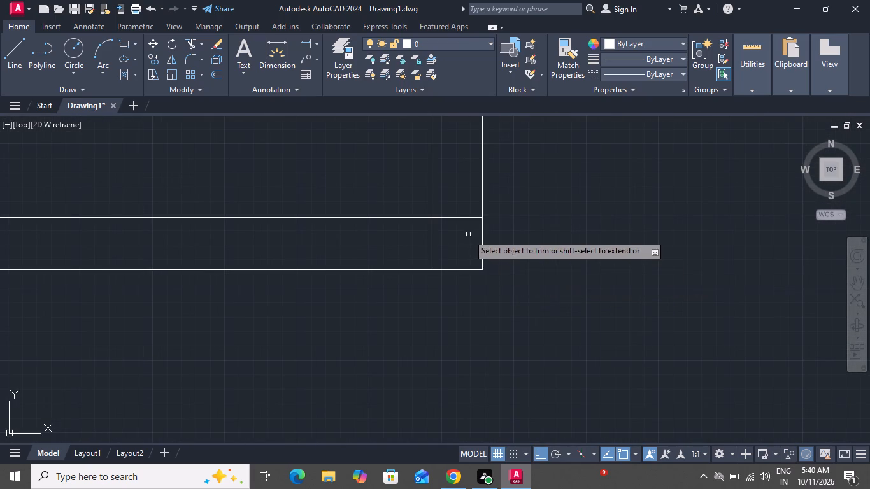
{"action": "left_click", "coordinate": [464, 218]}
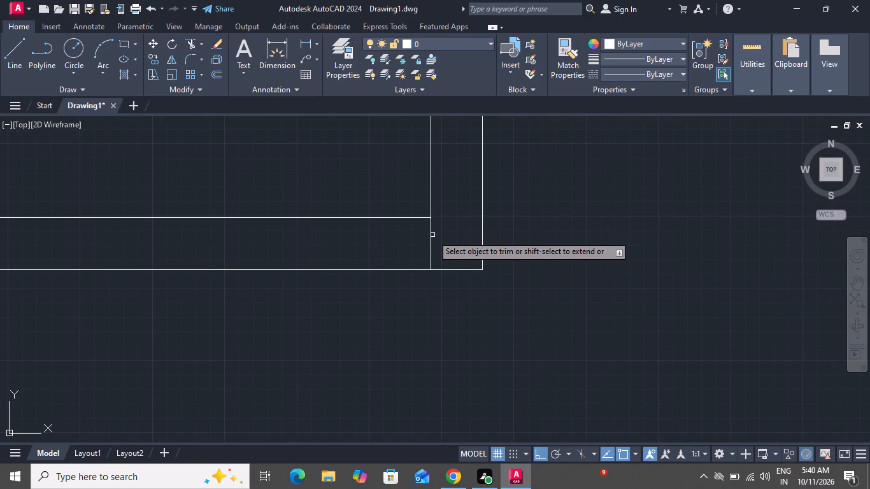
{"action": "left_click", "coordinate": [432, 235]}
{"action": "left_click", "coordinate": [413, 239]}
Trim the overlapping inner wall line ends at the building's lower-left corner and finish trimming.
{"action": "scroll", "coordinate": [439, 243], "scroll_direction": "down", "scroll_amount": 3}
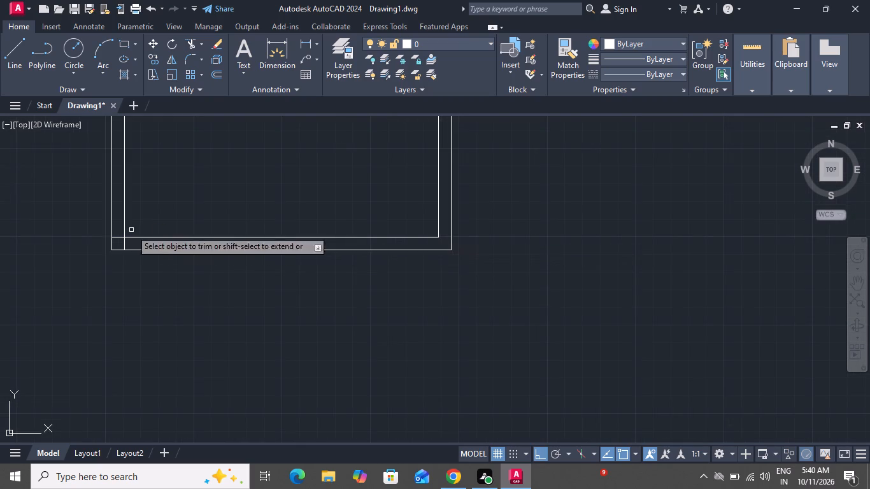
{"action": "scroll", "coordinate": [101, 229], "scroll_direction": "up", "scroll_amount": 3}
{"action": "left_click", "coordinate": [166, 260]}
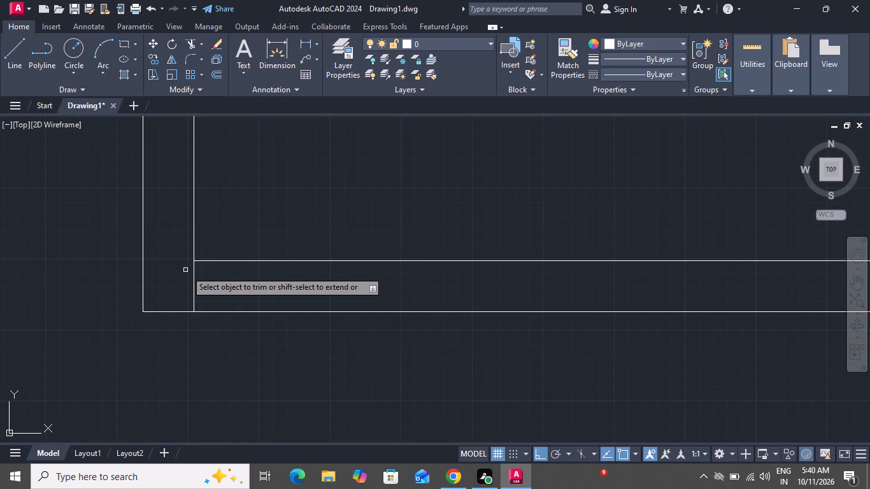
{"action": "left_click", "coordinate": [195, 276]}
{"action": "right_click", "coordinate": [194, 278]}
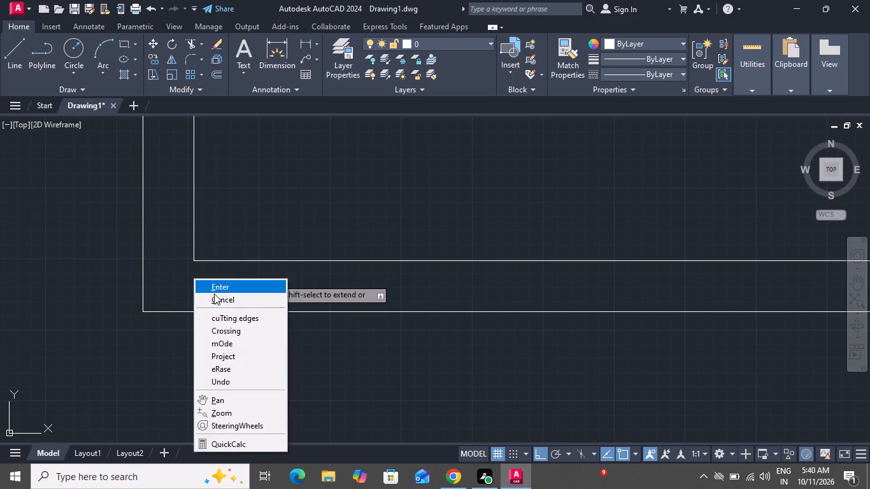
{"action": "left_click", "coordinate": [215, 296]}
Offset the left wall's inner line 6'9" into the building, using the Through option of Offset.
{"action": "scroll", "coordinate": [230, 308], "scroll_direction": "down", "scroll_amount": 6}
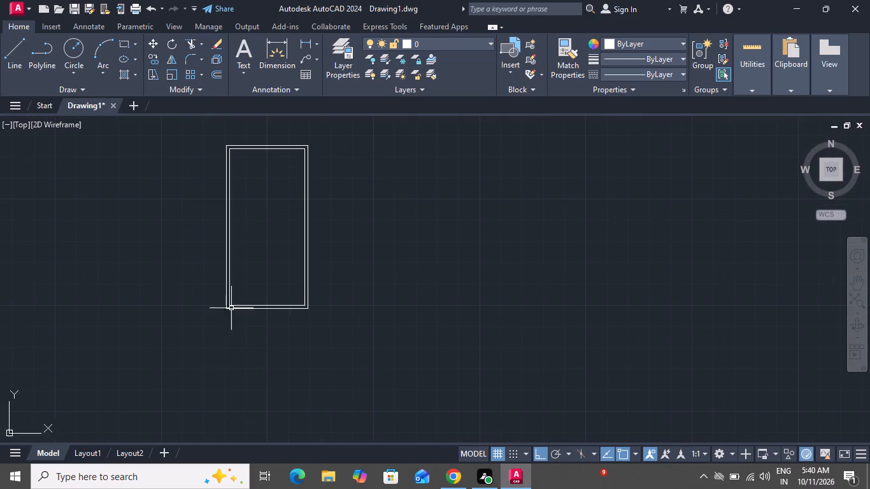
{"action": "scroll", "coordinate": [231, 308], "scroll_direction": "down", "scroll_amount": 1}
{"action": "scroll", "coordinate": [222, 178], "scroll_direction": "down", "scroll_amount": 1}
{"action": "scroll", "coordinate": [217, 186], "scroll_direction": "up", "scroll_amount": 3}
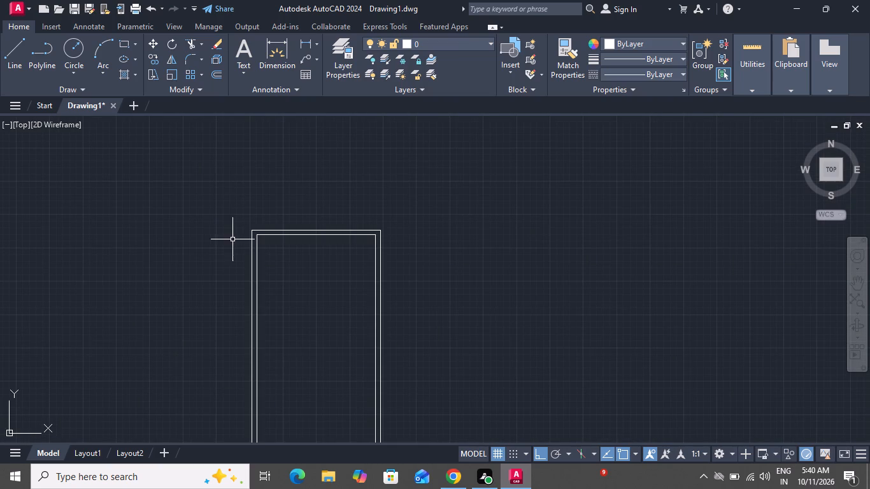
{"action": "type", "text": "o t"}
{"action": "key", "text": "space"}
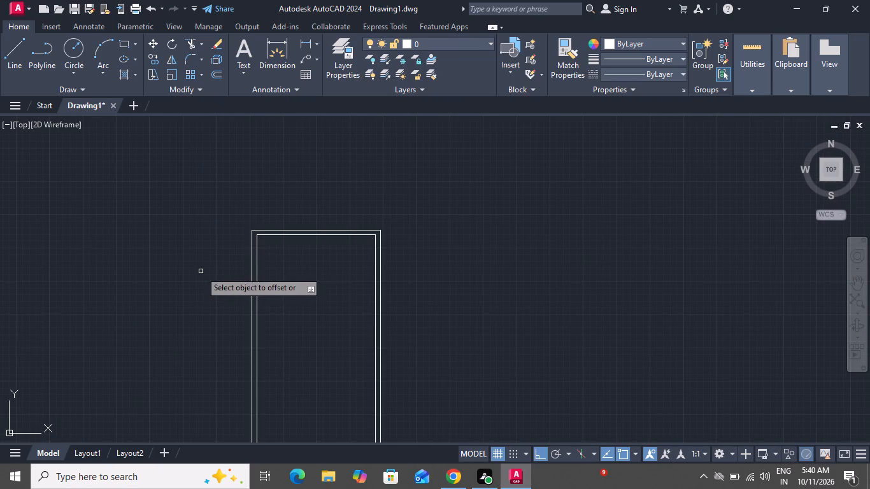
{"action": "left_click", "coordinate": [257, 260]}
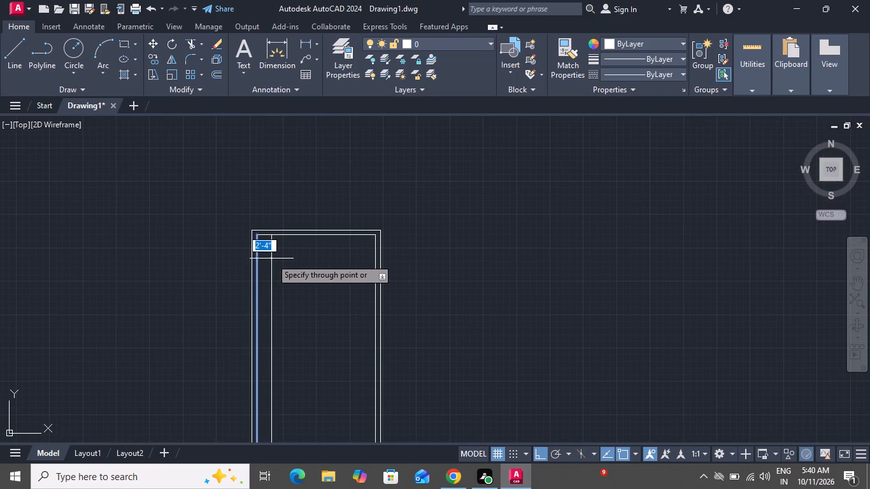
{"action": "key", "text": "6"}
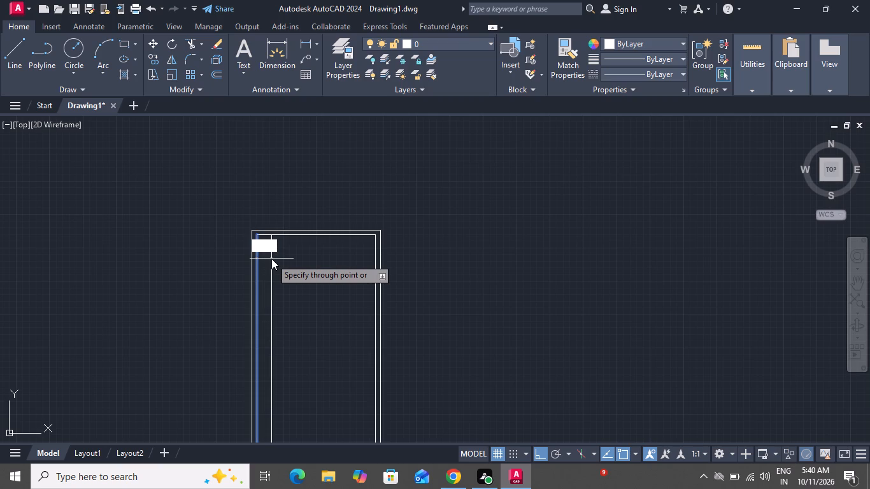
{"action": "key", "text": "semicolon"}
{"action": "key", "text": "BackSpace"}
{"action": "key", "text": "apostrophe"}
{"action": "key", "text": "9"}
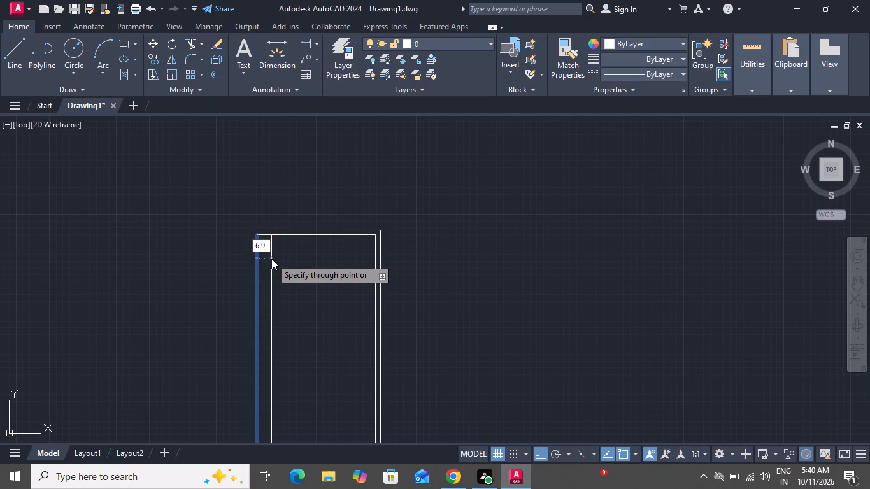
{"action": "key", "text": "shift+quotedbl"}
{"action": "key", "text": "space"}
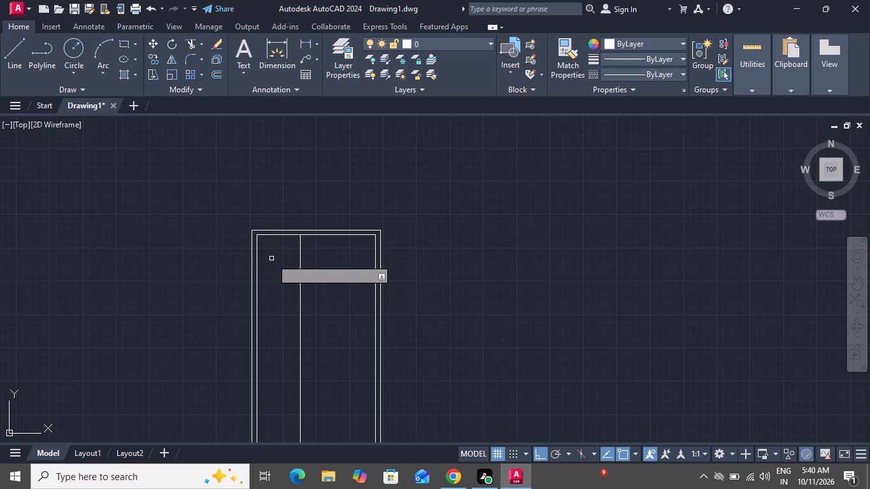
Offset the new interior vertical line 9" to the right to form the partition wall's thickness.
{"action": "left_click", "coordinate": [300, 244]}
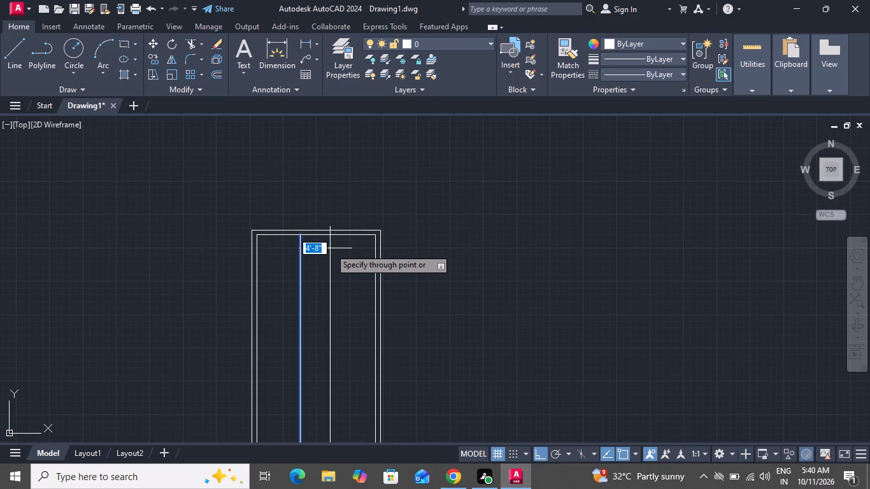
{"action": "key", "text": "9"}
{"action": "key", "text": "shift+quotedbl"}
{"action": "key", "text": "Return"}
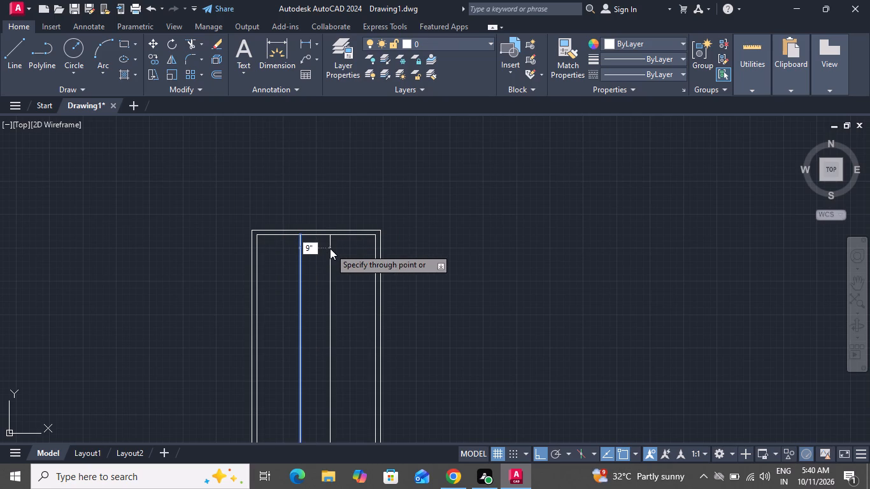
Offset the top wall's inner line 4'6" downward into the building.
{"action": "left_click", "coordinate": [286, 234]}
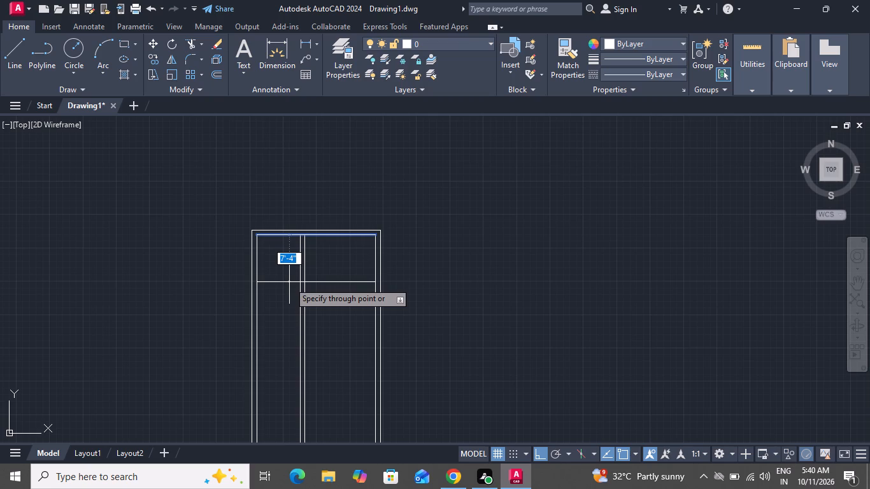
{"action": "key", "text": "4"}
{"action": "key", "text": "apostrophe"}
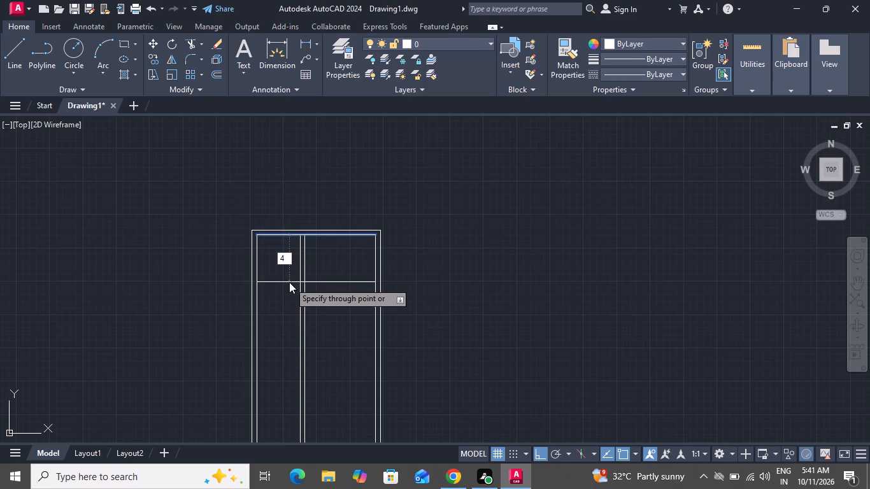
{"action": "key", "text": "6"}
{"action": "key", "text": "shift+quotedbl"}
{"action": "key", "text": "Return"}
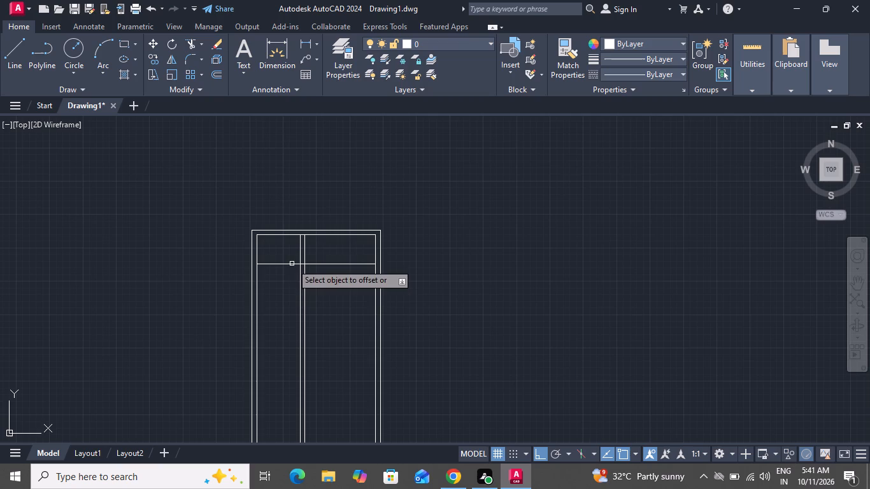
Offset the new horizontal interior line 9" downward to form the upper horizontal partition's thickness.
{"action": "left_click", "coordinate": [292, 264]}
{"action": "key", "text": "9"}
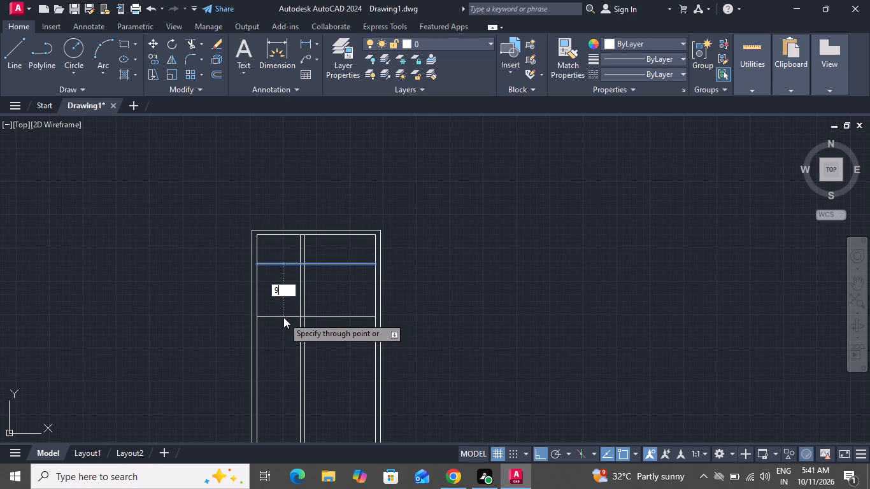
{"action": "key", "text": "shift+quotedbl"}
{"action": "key", "text": "Return"}
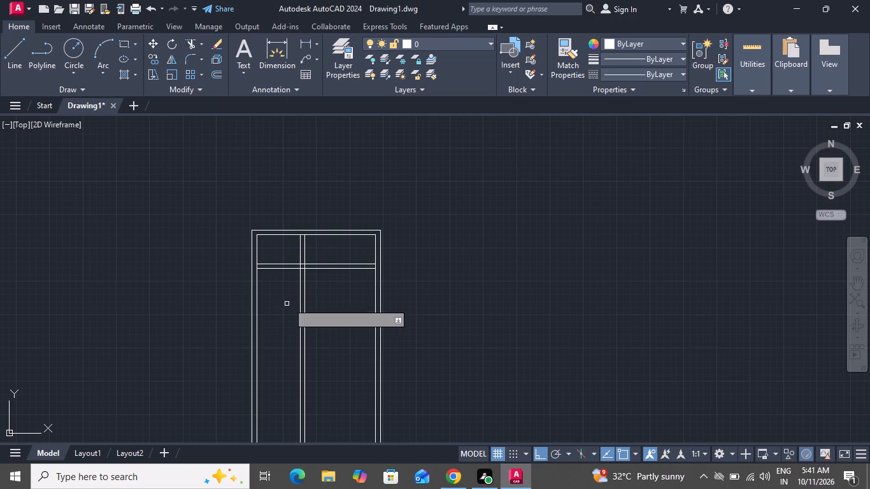
Offset the top wall's inner line 12'0" downward into the building.
{"action": "scroll", "coordinate": [315, 267], "scroll_direction": "up", "scroll_amount": 2}
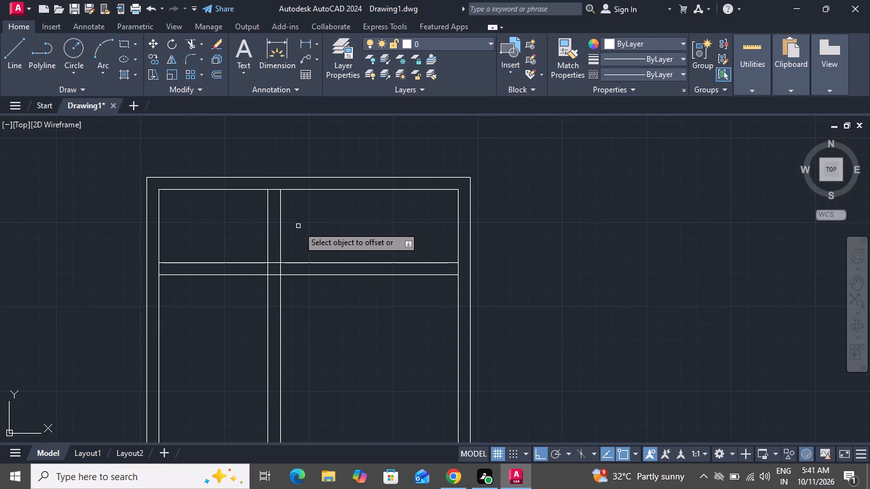
{"action": "left_click", "coordinate": [364, 190]}
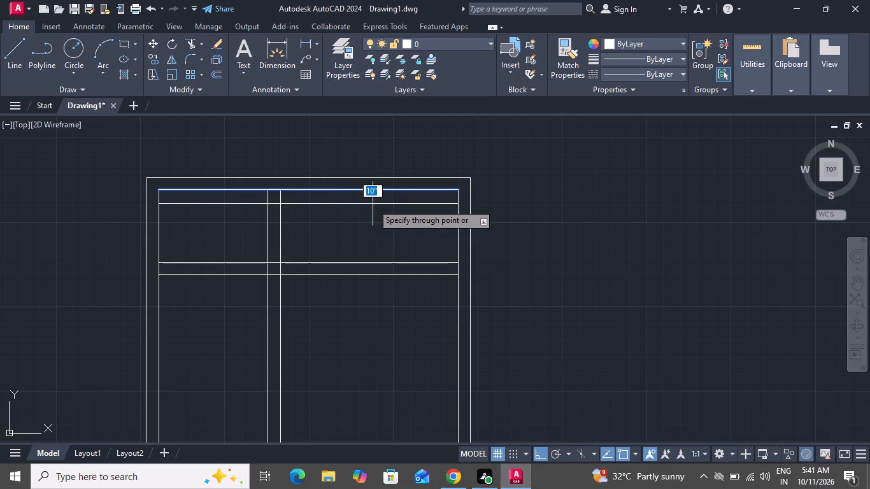
{"action": "type", "text": "12"}
{"action": "key", "text": "apostrophe"}
{"action": "key", "text": "0"}
{"action": "key", "text": "shift+quotedbl"}
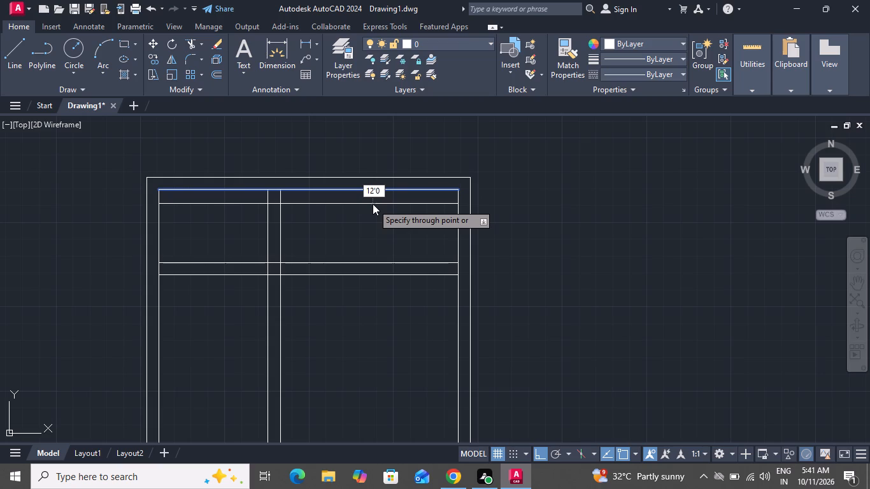
{"action": "key", "text": "Return"}
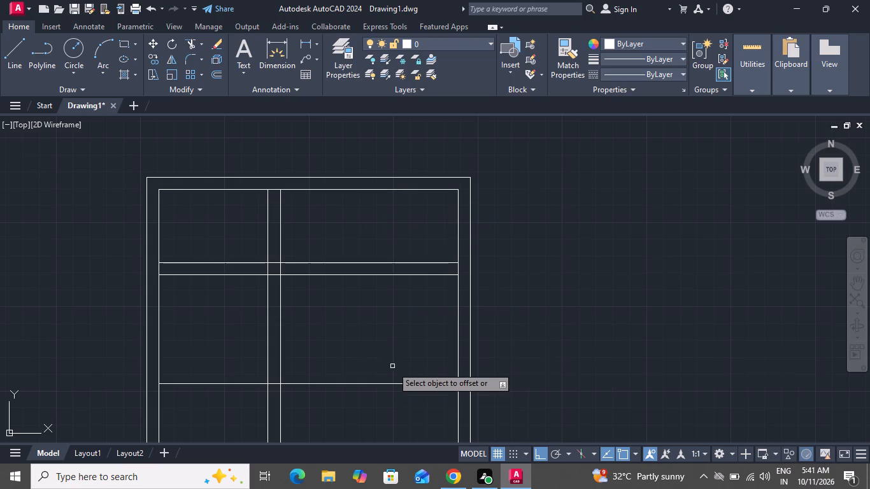
Offset the new lower horizontal line 9" downward to form the second partition's thickness, and end Offset.
{"action": "left_click", "coordinate": [389, 383]}
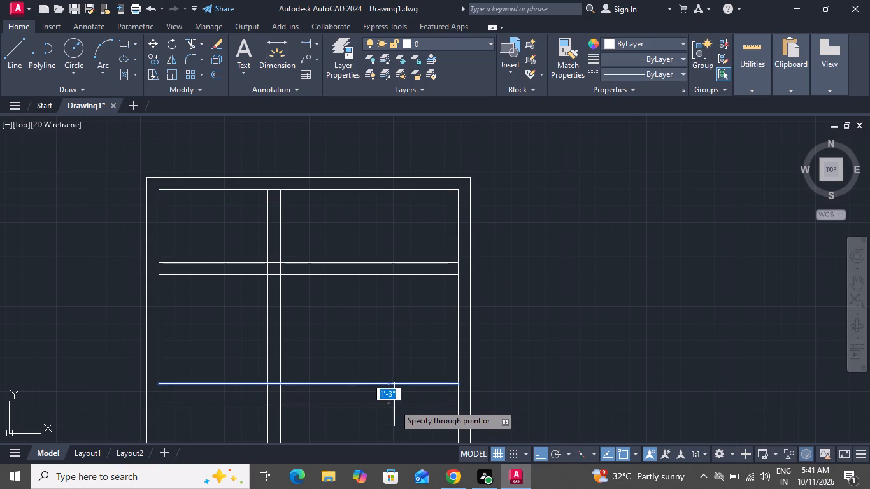
{"action": "key", "text": "9"}
{"action": "key", "text": "shift+quotedbl"}
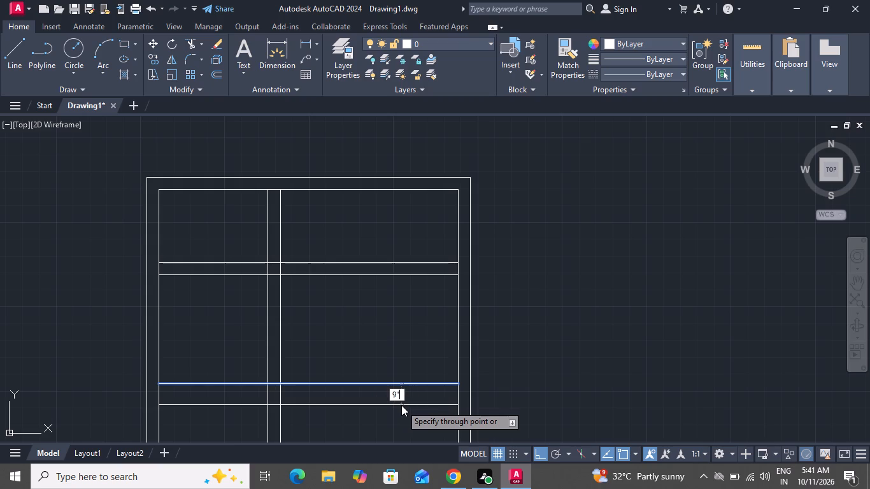
{"action": "key", "text": "Return"}
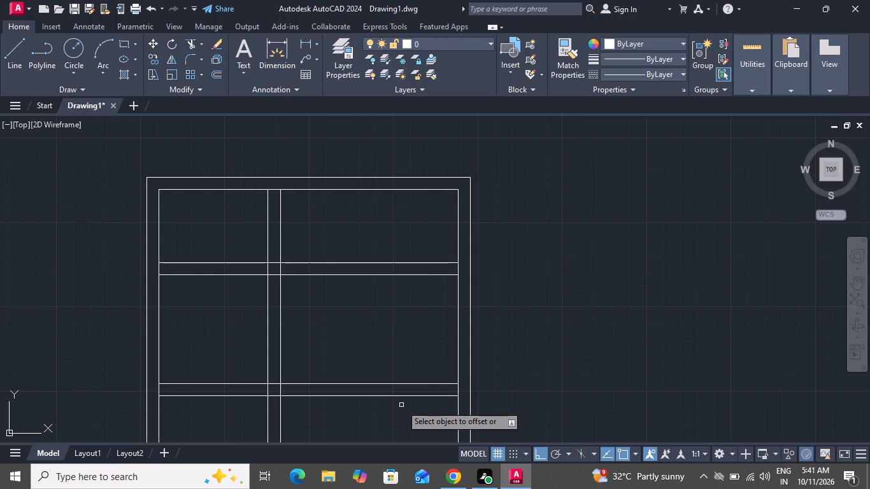
{"action": "scroll", "coordinate": [366, 330], "scroll_direction": "down", "scroll_amount": 2}
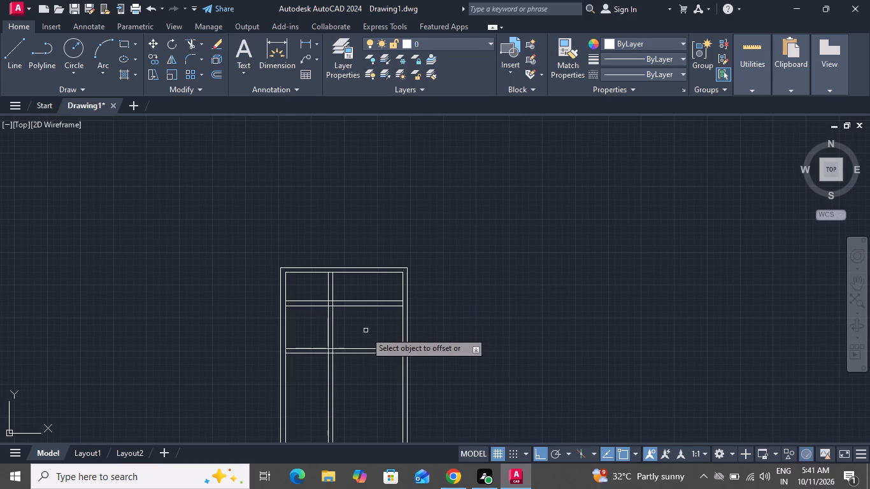
{"action": "right_click", "coordinate": [366, 332]}
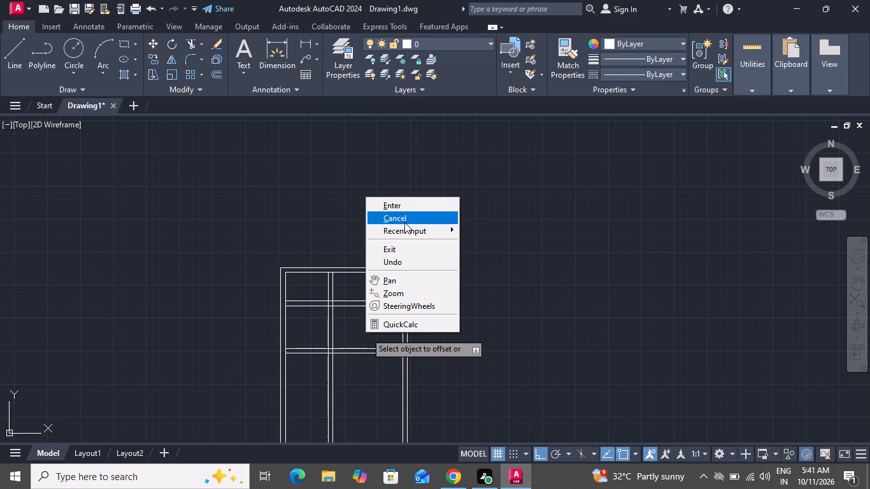
{"action": "left_click", "coordinate": [404, 222]}
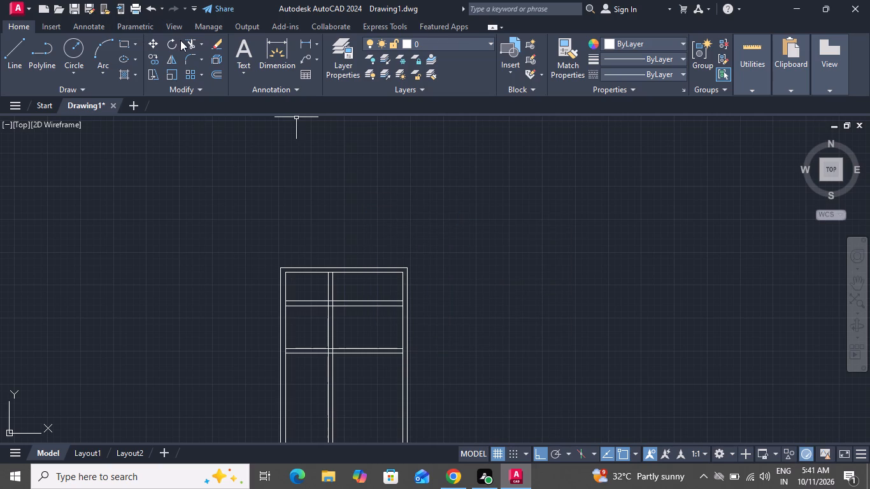
Trim the upper horizontal partition's lines to the right of the vertical partition, and the vertical partition's lines below the lower partition.
{"action": "left_click", "coordinate": [185, 40]}
{"action": "scroll", "coordinate": [349, 315], "scroll_direction": "up", "scroll_amount": 1}
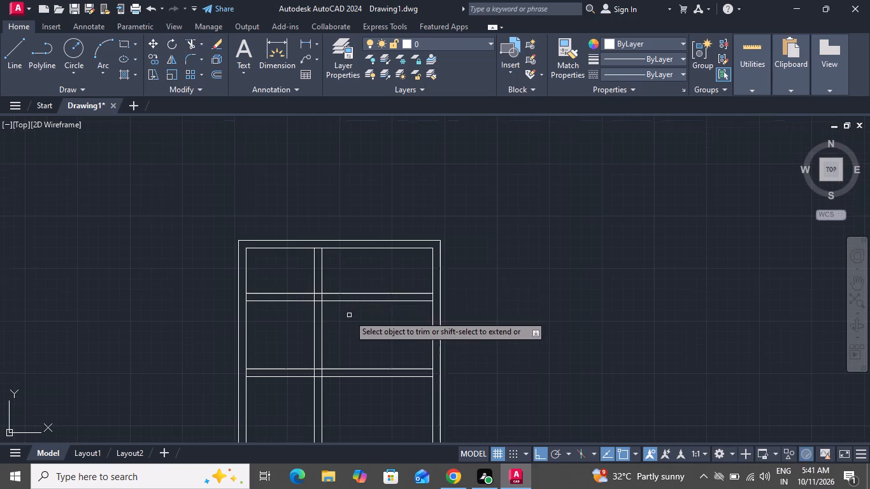
{"action": "left_click_drag", "start_coordinate": [361, 278], "coordinate": [363, 284]}
{"action": "left_click", "coordinate": [366, 327]}
{"action": "scroll", "coordinate": [369, 309], "scroll_direction": "down", "scroll_amount": 1}
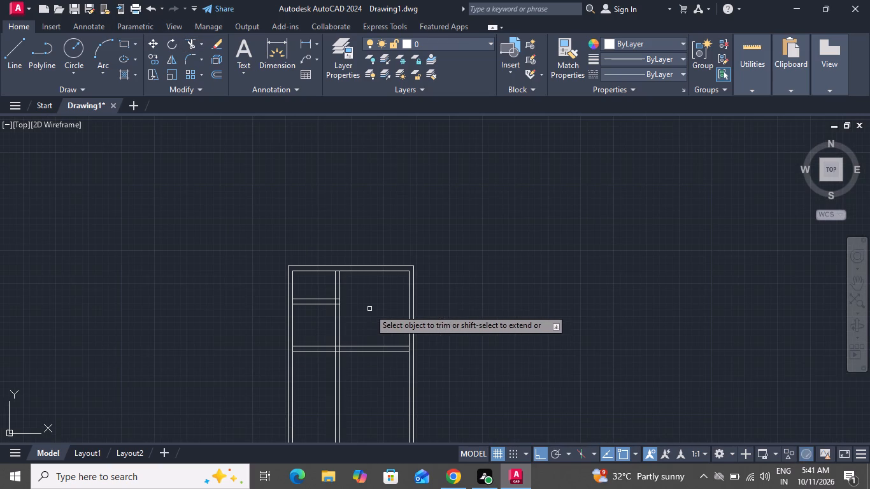
{"action": "left_click", "coordinate": [364, 374]}
{"action": "left_click", "coordinate": [329, 380]}
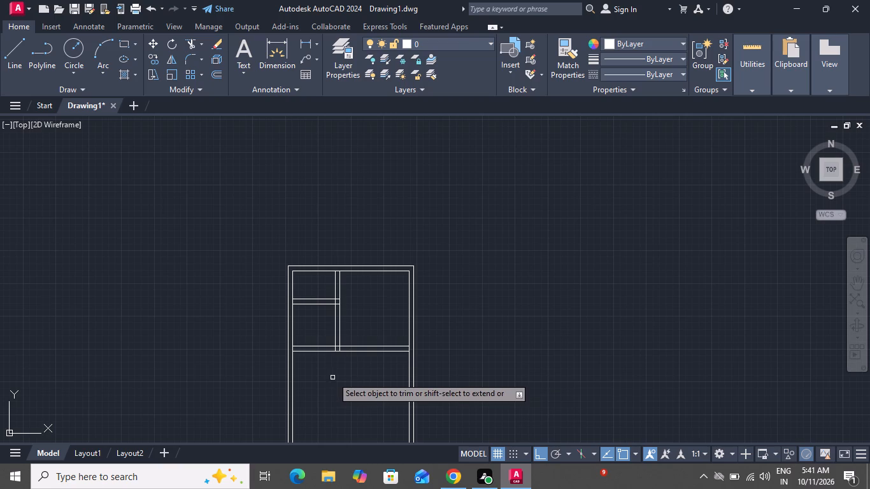
Trim the lines crossing the upper horizontal partition's junctions with the vertical partition and the left wall.
{"action": "scroll", "coordinate": [334, 307], "scroll_direction": "up", "scroll_amount": 4}
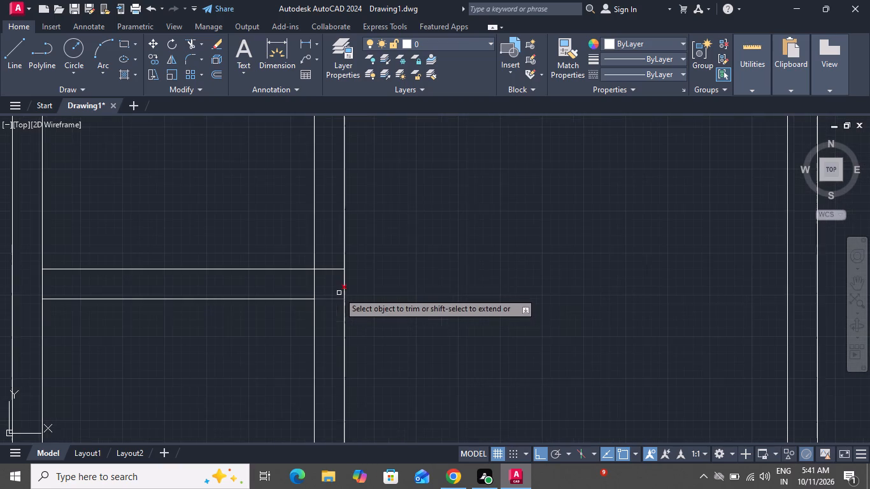
{"action": "left_click", "coordinate": [331, 267]}
{"action": "left_click", "coordinate": [332, 306]}
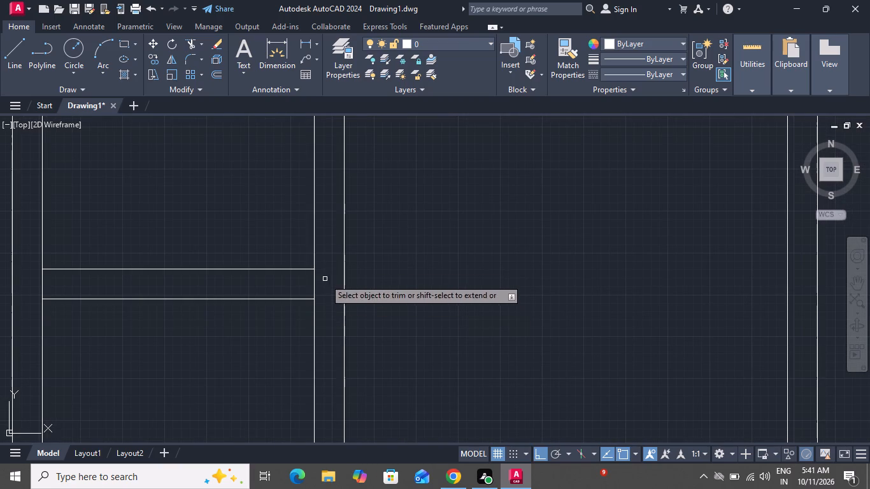
{"action": "left_click", "coordinate": [325, 279]}
{"action": "left_click", "coordinate": [308, 280]}
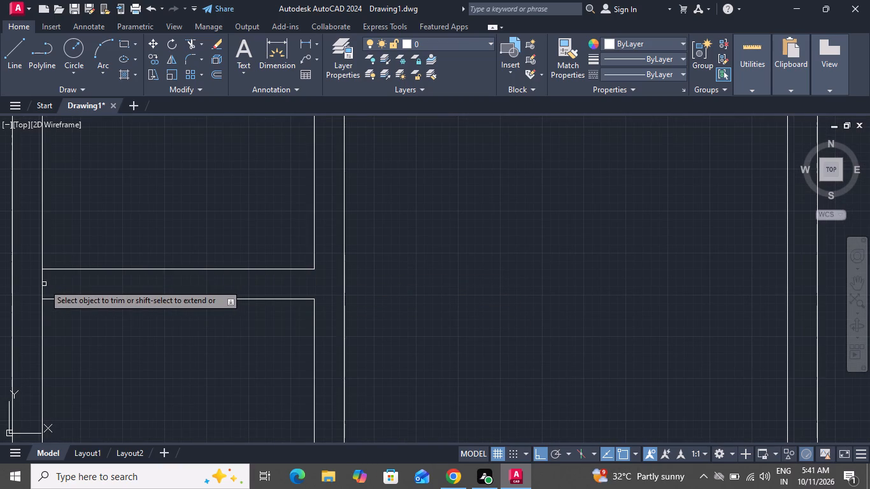
{"action": "left_click", "coordinate": [43, 284]}
Trim the top wall's inner line between the two vertical partition lines.
{"action": "scroll", "coordinate": [235, 329], "scroll_direction": "down", "scroll_amount": 4}
{"action": "scroll", "coordinate": [267, 303], "scroll_direction": "up", "scroll_amount": 3}
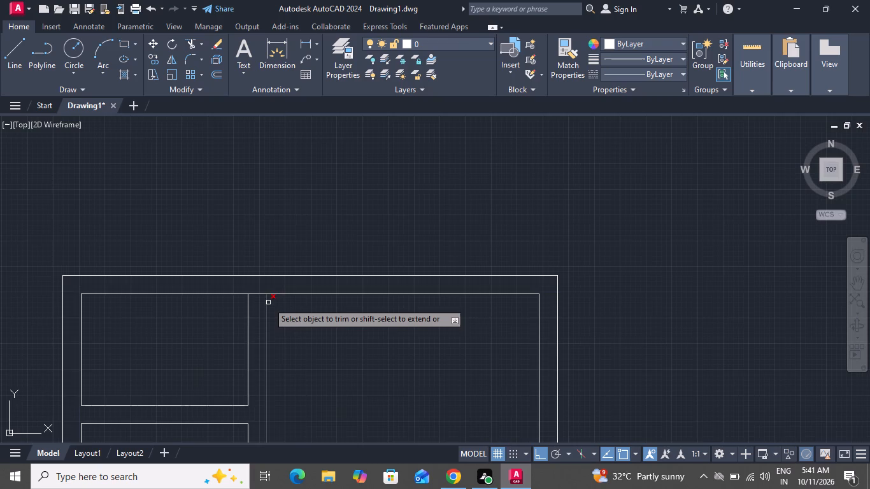
{"action": "scroll", "coordinate": [267, 299], "scroll_direction": "up", "scroll_amount": 1}
{"action": "scroll", "coordinate": [267, 299], "scroll_direction": "down", "scroll_amount": 1}
{"action": "scroll", "coordinate": [267, 299], "scroll_direction": "up", "scroll_amount": 1}
{"action": "left_click", "coordinate": [249, 294]}
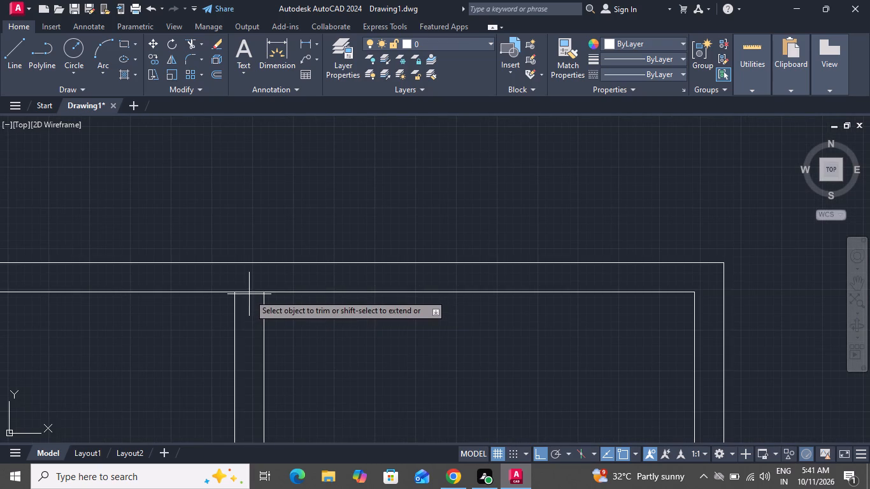
{"action": "left_click", "coordinate": [250, 284]}
{"action": "scroll", "coordinate": [253, 281], "scroll_direction": "down", "scroll_amount": 4}
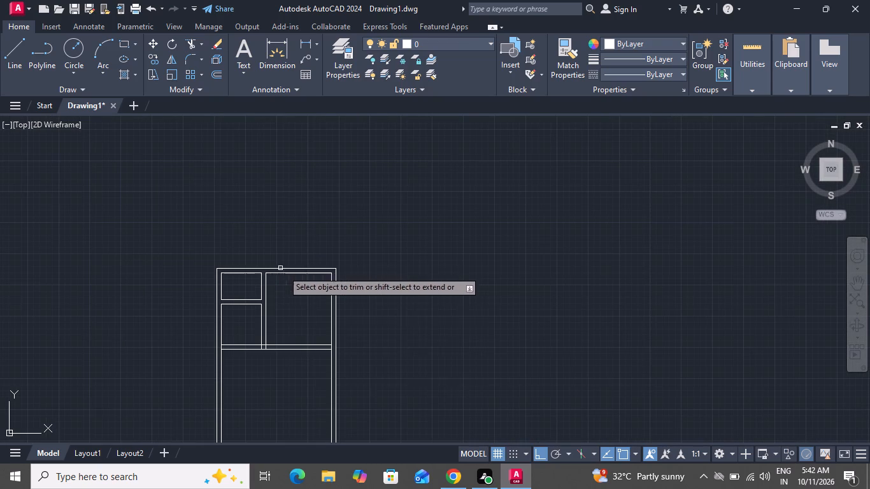
Trim the right wall's inner line between the two lines of the lower horizontal partition.
{"action": "scroll", "coordinate": [330, 351], "scroll_direction": "up", "scroll_amount": 5}
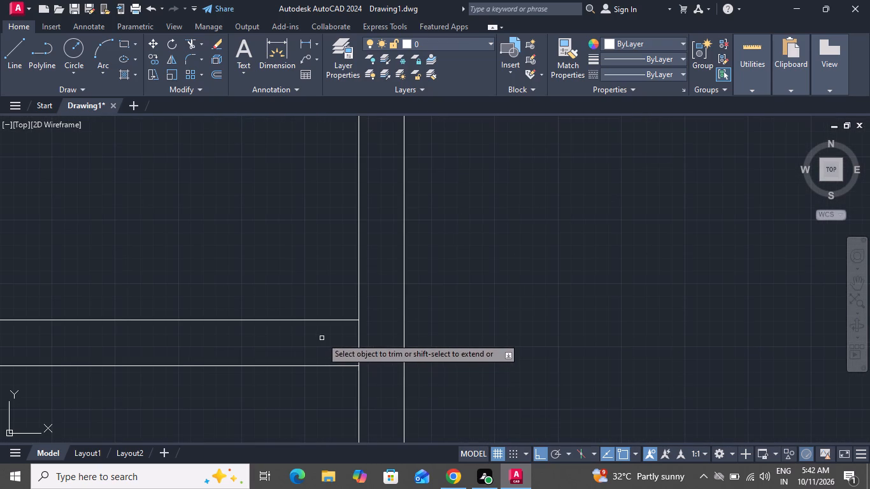
{"action": "left_click_drag", "start_coordinate": [334, 341], "coordinate": [377, 337]}
{"action": "scroll", "coordinate": [306, 344], "scroll_direction": "down", "scroll_amount": 2}
{"action": "scroll", "coordinate": [310, 351], "scroll_direction": "up", "scroll_amount": 1}
{"action": "scroll", "coordinate": [310, 351], "scroll_direction": "down", "scroll_amount": 1}
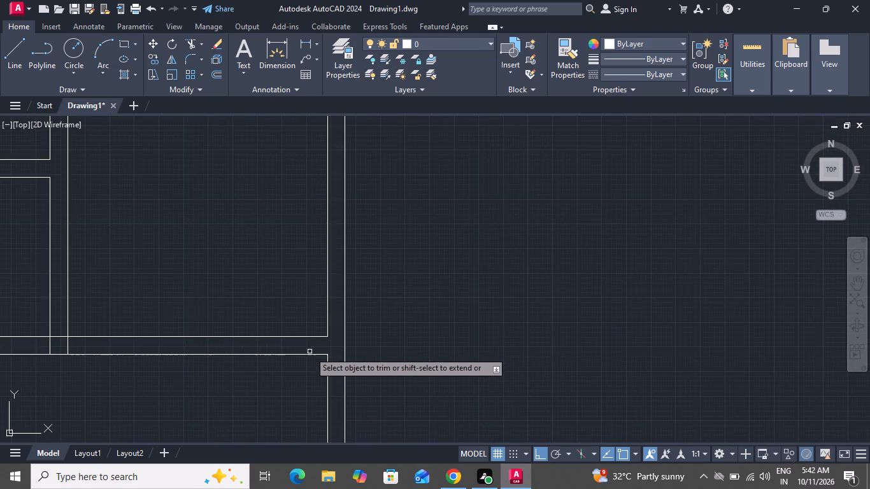
Trim the overlapping lines where the vertical partition meets the lower horizontal partition.
{"action": "scroll", "coordinate": [314, 350], "scroll_direction": "down", "scroll_amount": 1}
{"action": "scroll", "coordinate": [128, 336], "scroll_direction": "up", "scroll_amount": 2}
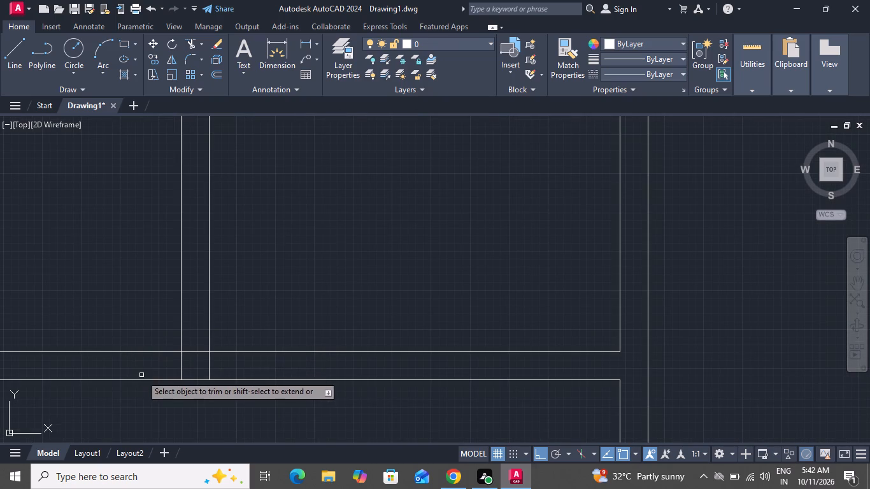
{"action": "left_click", "coordinate": [159, 365]}
{"action": "left_click", "coordinate": [222, 362]}
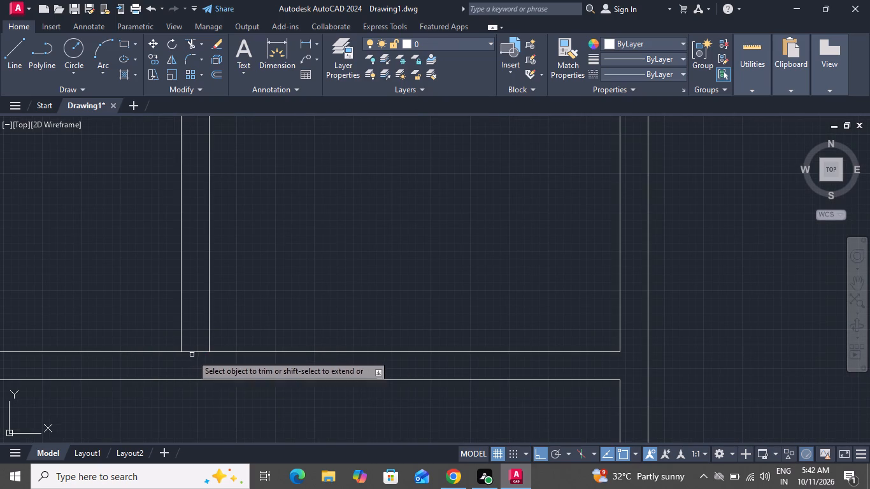
{"action": "left_click", "coordinate": [192, 354]}
Trim the left wall's inner line between the lower horizontal partition's lines and finish trimming.
{"action": "scroll", "coordinate": [213, 357], "scroll_direction": "down", "scroll_amount": 3}
{"action": "scroll", "coordinate": [139, 359], "scroll_direction": "up", "scroll_amount": 2}
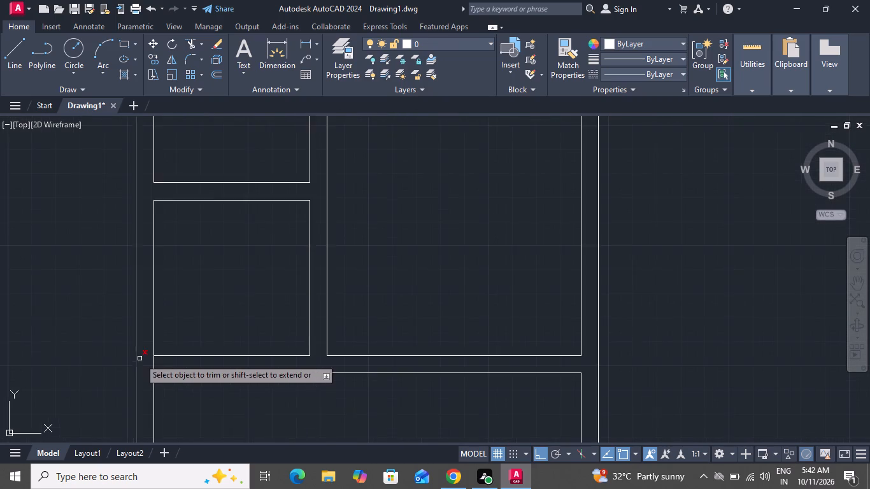
{"action": "scroll", "coordinate": [150, 360], "scroll_direction": "up", "scroll_amount": 2}
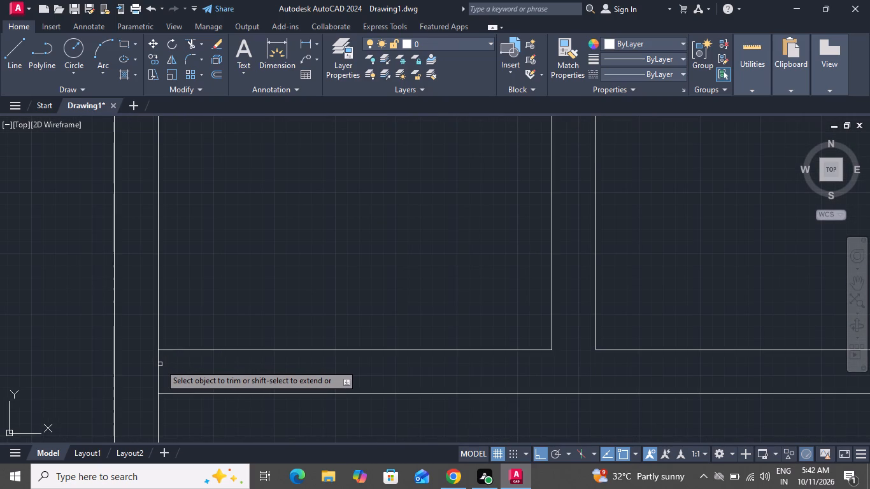
{"action": "left_click", "coordinate": [159, 364]}
{"action": "scroll", "coordinate": [172, 356], "scroll_direction": "down", "scroll_amount": 5}
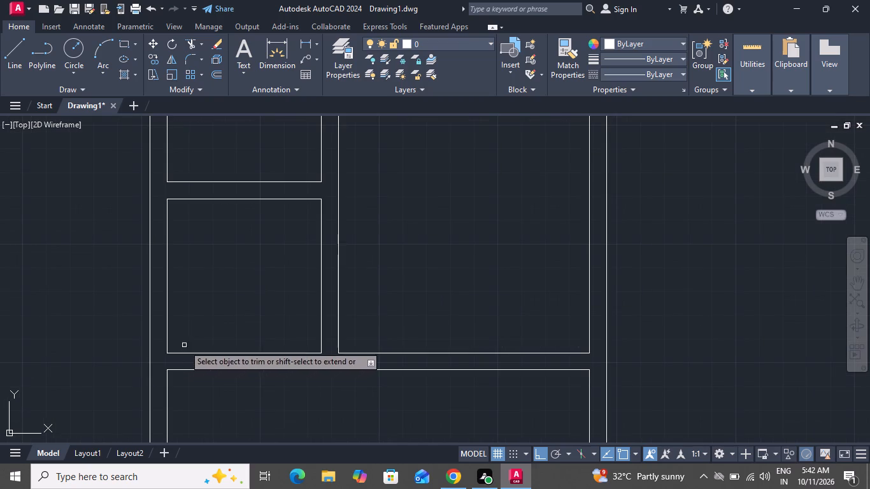
{"action": "scroll", "coordinate": [217, 326], "scroll_direction": "down", "scroll_amount": 1}
{"action": "right_click", "coordinate": [209, 370]}
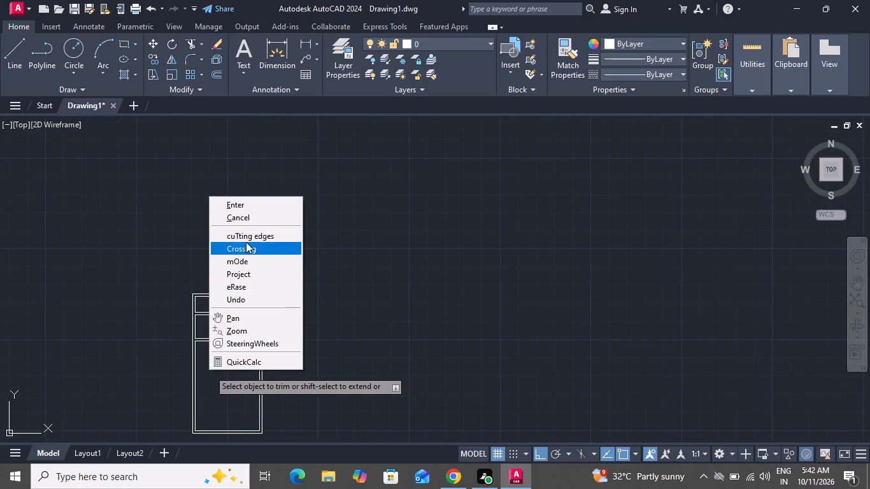
{"action": "left_click", "coordinate": [251, 220]}
Offset the lower horizontal partition's bottom line 12'0" downward, using the Through option of Offset.
{"action": "type", "text": "o t"}
{"action": "key", "text": "space"}
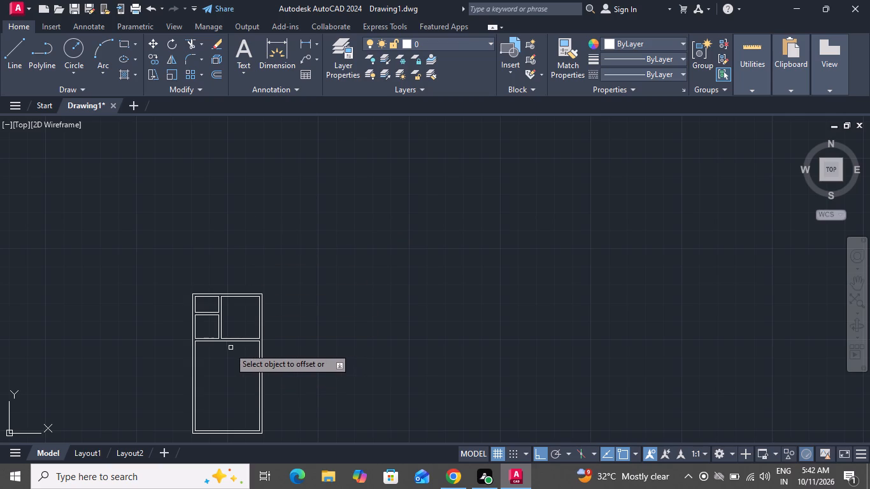
{"action": "scroll", "coordinate": [199, 340], "scroll_direction": "down", "scroll_amount": 1}
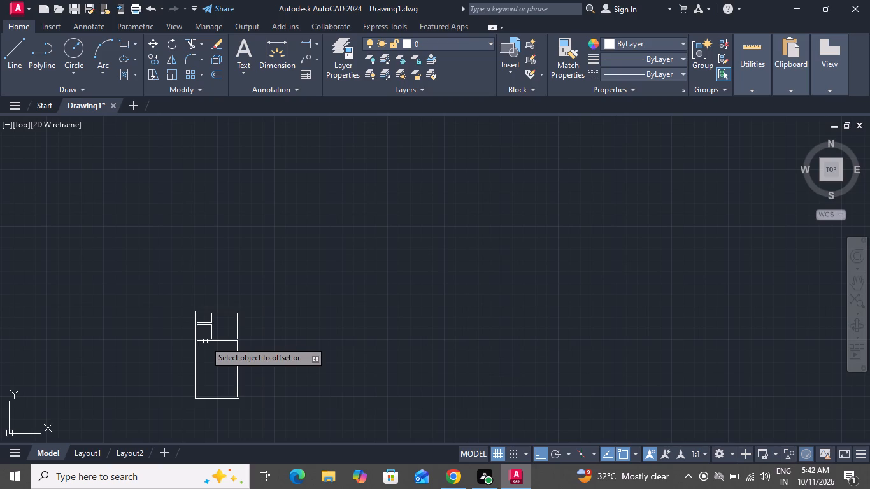
{"action": "left_click", "coordinate": [205, 341]}
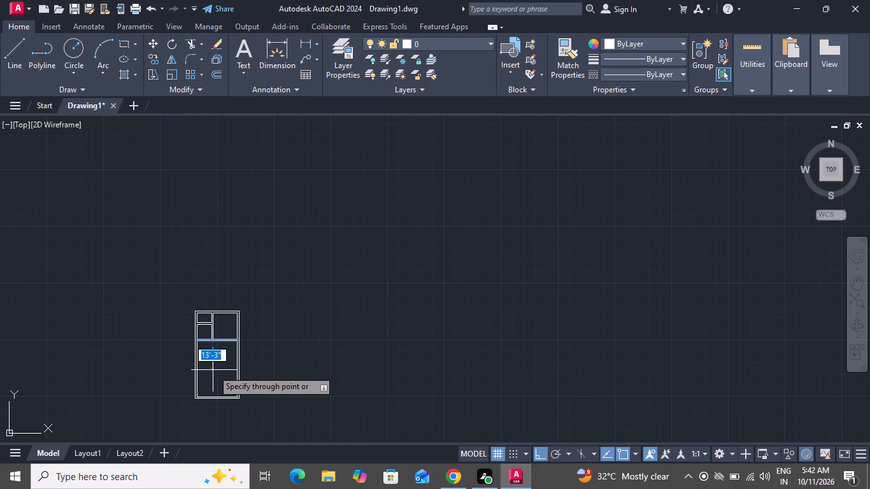
{"action": "type", "text": "12"}
{"action": "key", "text": "apostrophe"}
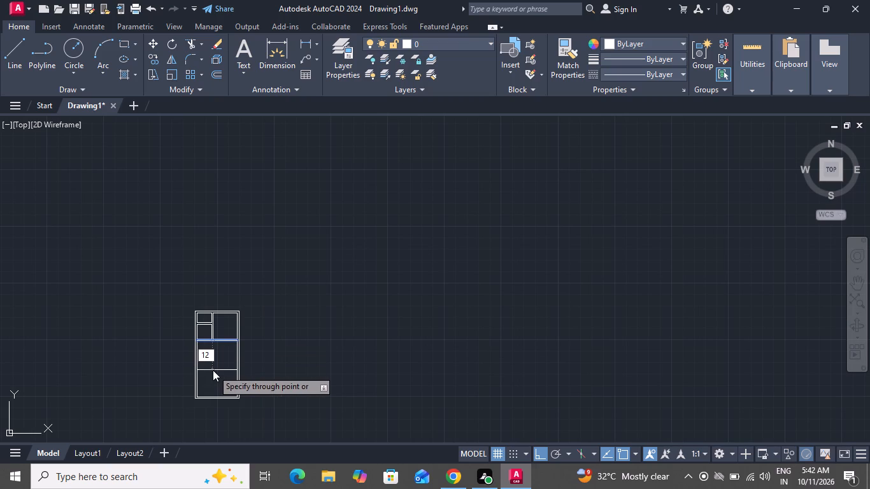
{"action": "key", "text": "0"}
{"action": "key", "text": "shift+quotedbl"}
{"action": "key", "text": "Return"}
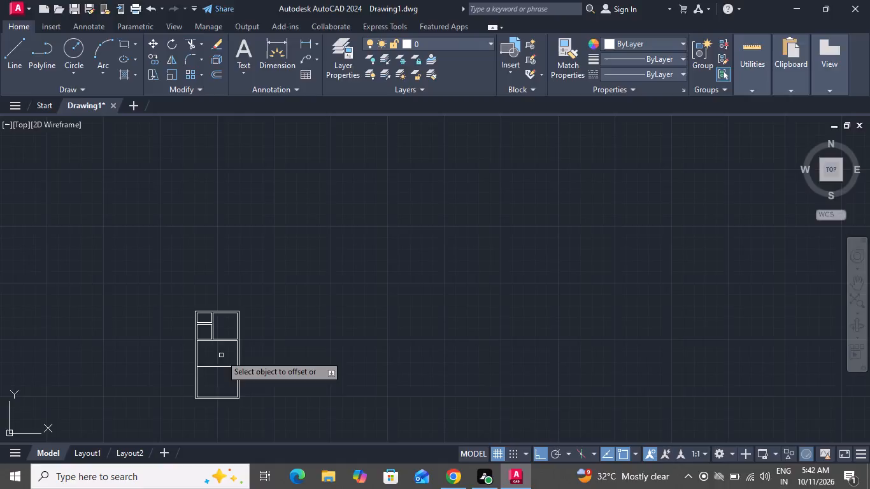
Offset the newly added horizontal line 9" downward to form the second face of the bottom horizontal partition.
{"action": "left_click", "coordinate": [222, 367]}
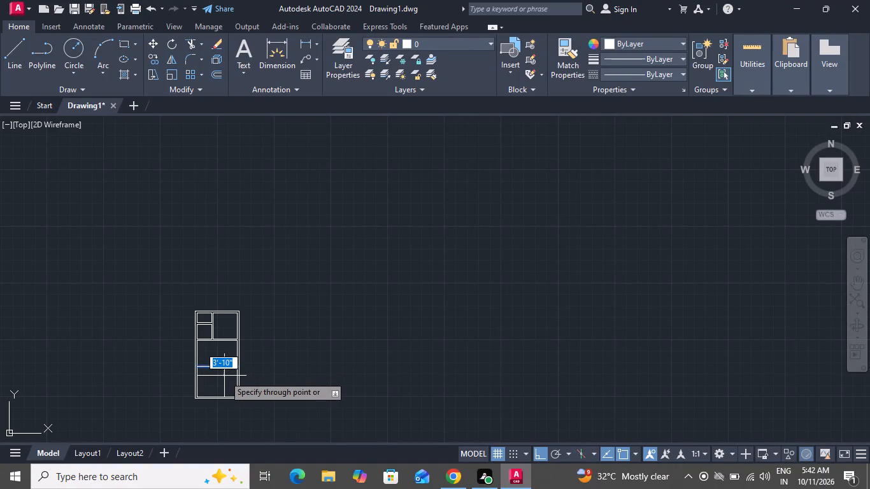
{"action": "key", "text": "9"}
{"action": "key", "text": "shift+quotedbl"}
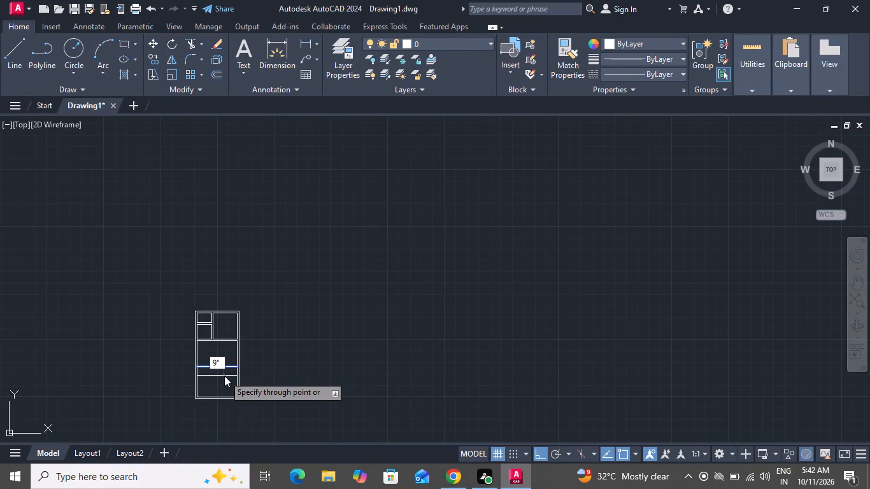
{"action": "key", "text": "Return"}
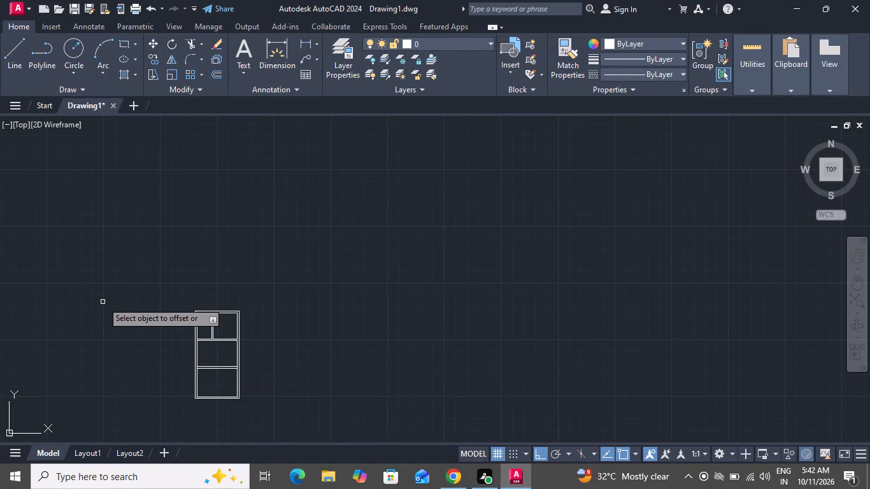
Offset the left wall's inner line below the middle horizontal partition 11'6" to the right.
{"action": "scroll", "coordinate": [136, 310], "scroll_direction": "down", "scroll_amount": 2}
{"action": "scroll", "coordinate": [152, 325], "scroll_direction": "up", "scroll_amount": 2}
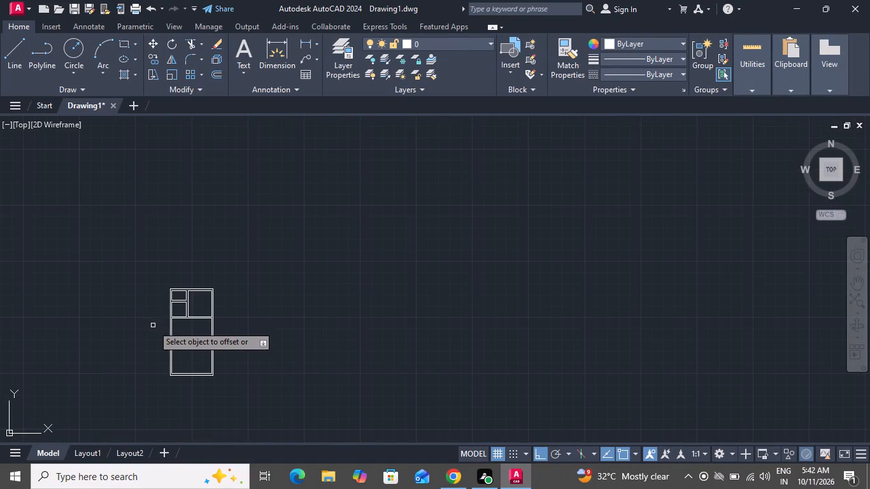
{"action": "scroll", "coordinate": [166, 335], "scroll_direction": "up", "scroll_amount": 3}
{"action": "left_click", "coordinate": [180, 328]}
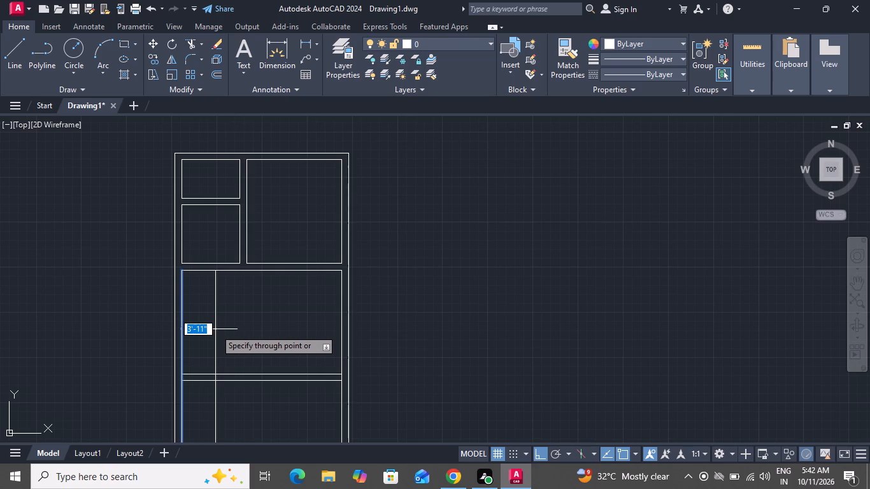
{"action": "type", "text": "11"}
{"action": "key", "text": "apostrophe"}
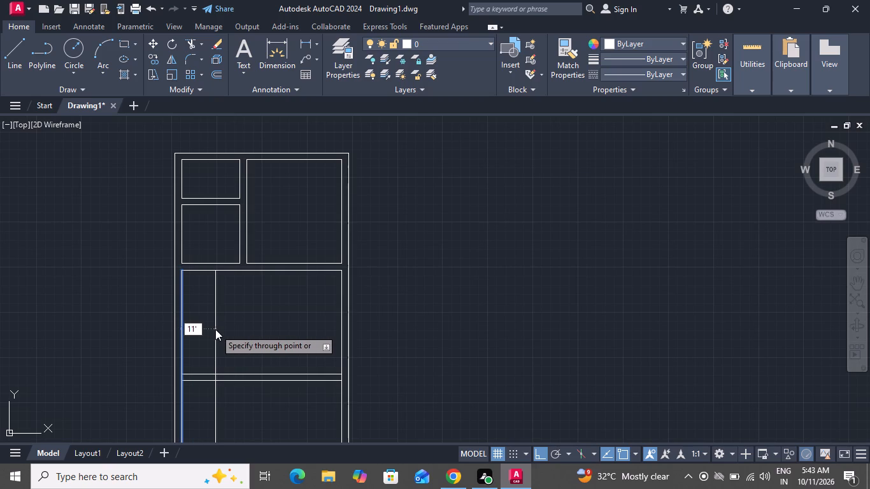
{"action": "key", "text": "6"}
{"action": "key", "text": "shift+quotedbl"}
{"action": "key", "text": "Return"}
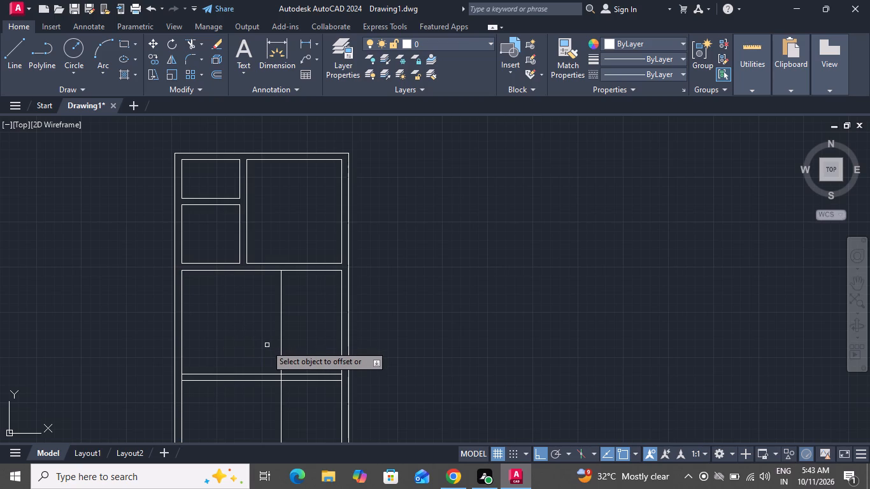
Offset the new vertical line 9" to the right to complete the partition's thickness, and finish offsetting.
{"action": "scroll", "coordinate": [266, 353], "scroll_direction": "up", "scroll_amount": 1}
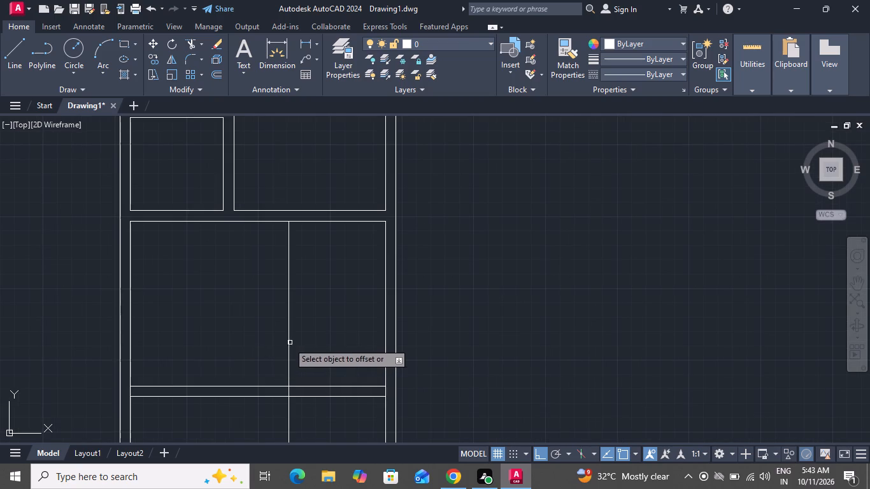
{"action": "left_click", "coordinate": [288, 343]}
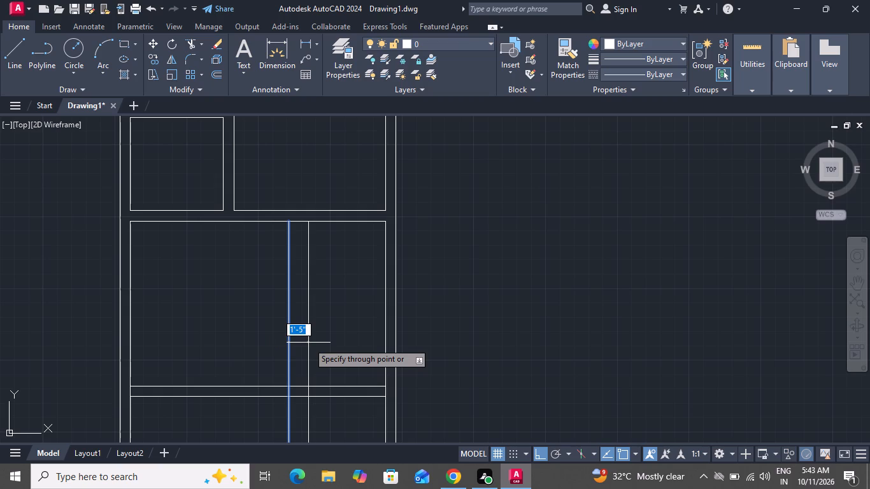
{"action": "key", "text": "9"}
{"action": "key", "text": "shift+quotedbl"}
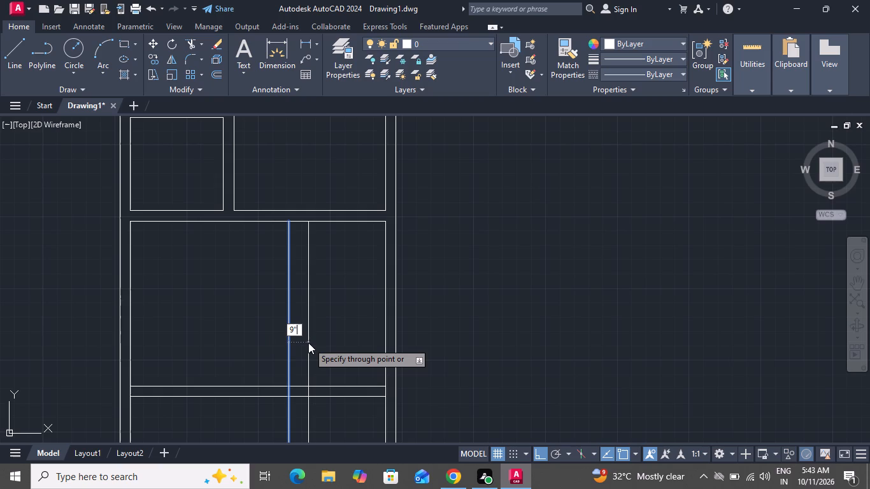
{"action": "key", "text": "Return"}
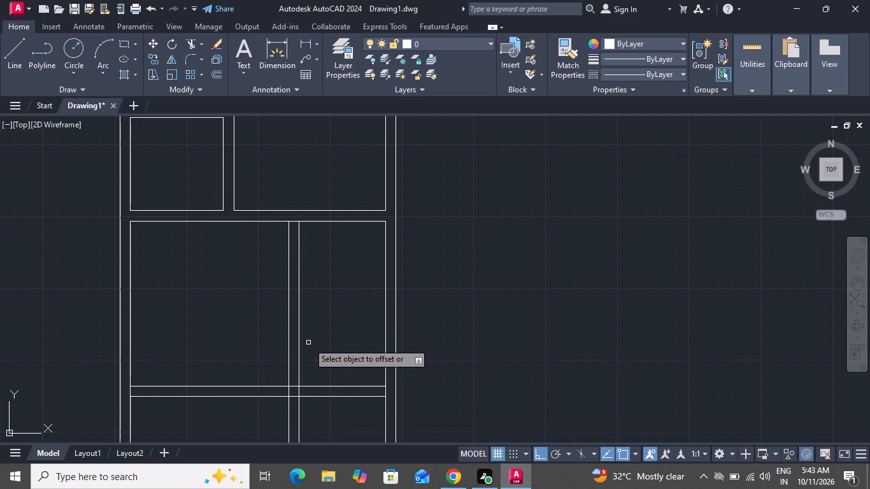
{"action": "scroll", "coordinate": [308, 343], "scroll_direction": "down", "scroll_amount": 1}
{"action": "right_click", "coordinate": [324, 338]}
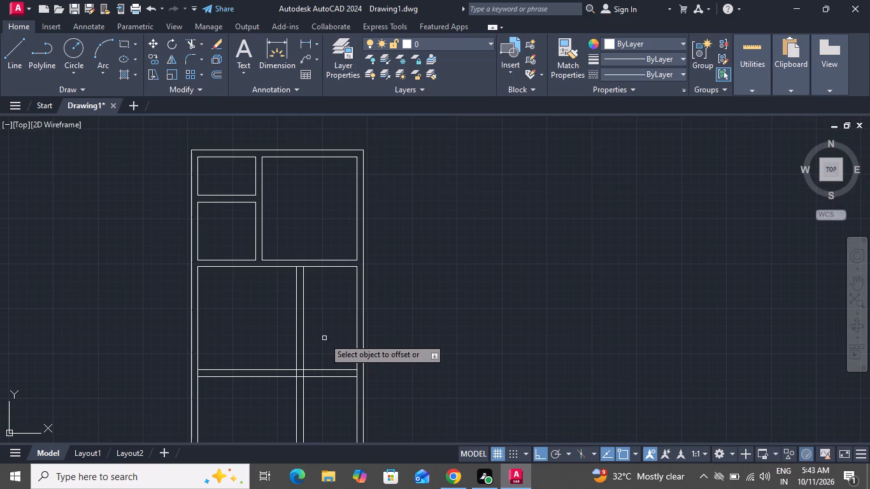
{"action": "left_click", "coordinate": [350, 229]}
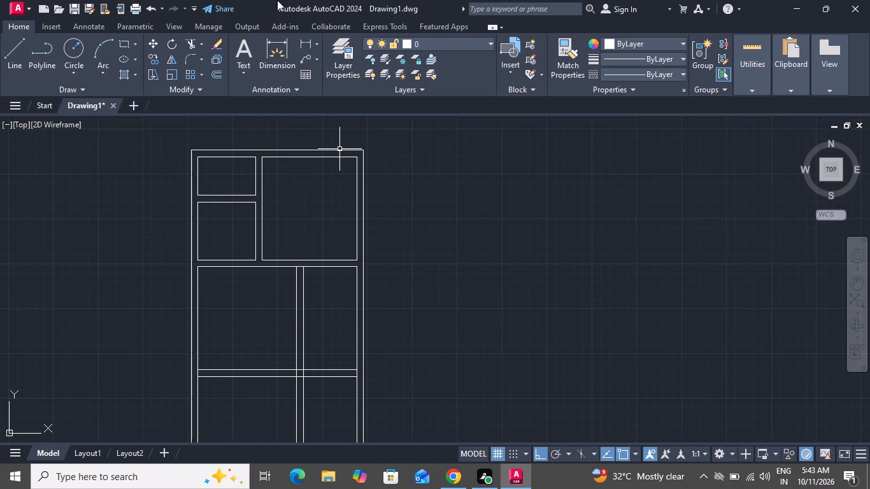
Trim away both vertical partition lines below the bottom horizontal partition.
{"action": "left_click", "coordinate": [191, 43]}
{"action": "scroll", "coordinate": [323, 217], "scroll_direction": "down", "scroll_amount": 2}
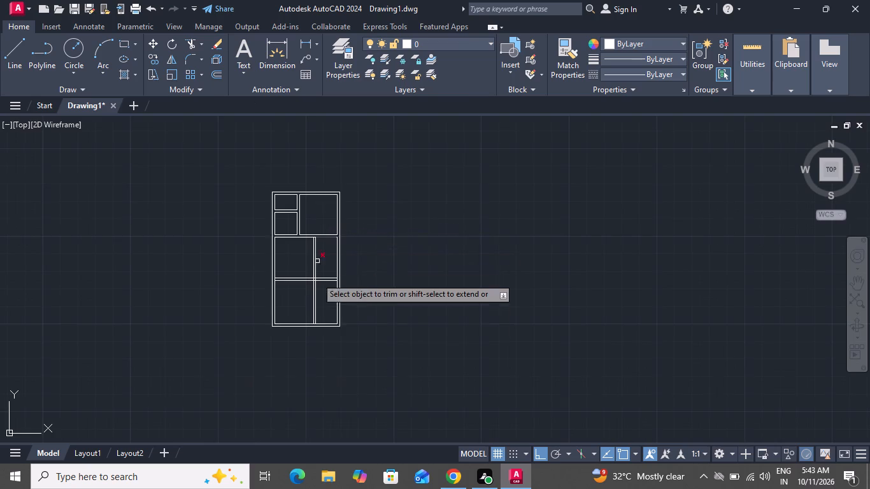
{"action": "scroll", "coordinate": [316, 318], "scroll_direction": "up", "scroll_amount": 3}
{"action": "left_click", "coordinate": [321, 241]}
{"action": "left_click", "coordinate": [257, 250]}
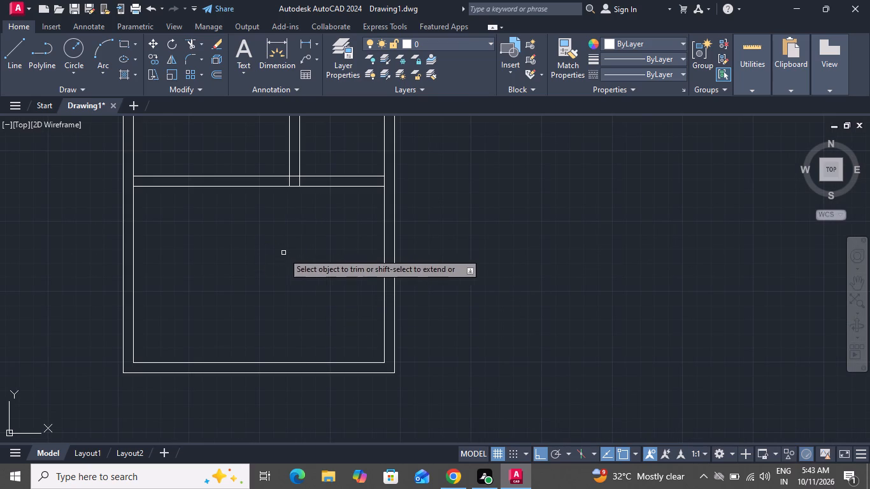
Trim the overlapping lines where the new vertical partition meets the bottom horizontal partition.
{"action": "scroll", "coordinate": [289, 253], "scroll_direction": "down", "scroll_amount": 2}
{"action": "scroll", "coordinate": [295, 224], "scroll_direction": "up", "scroll_amount": 3}
{"action": "scroll", "coordinate": [293, 223], "scroll_direction": "down", "scroll_amount": 1}
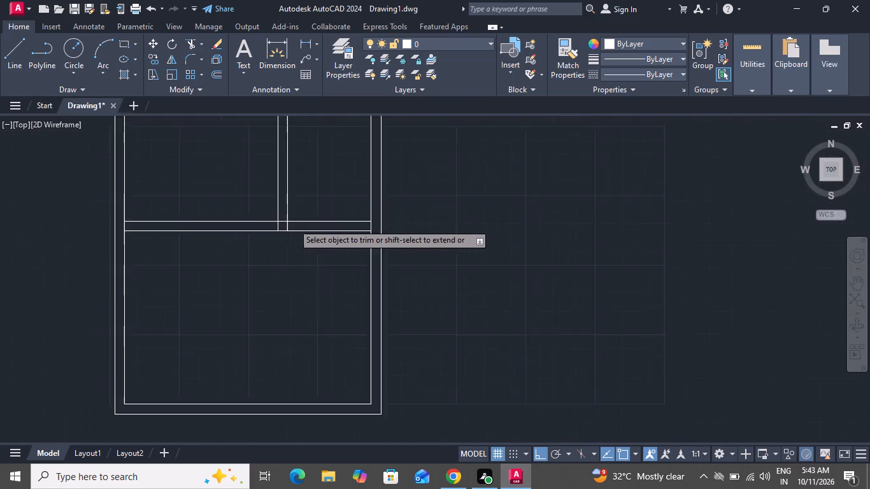
{"action": "scroll", "coordinate": [293, 223], "scroll_direction": "up", "scroll_amount": 1}
{"action": "left_click", "coordinate": [276, 218]}
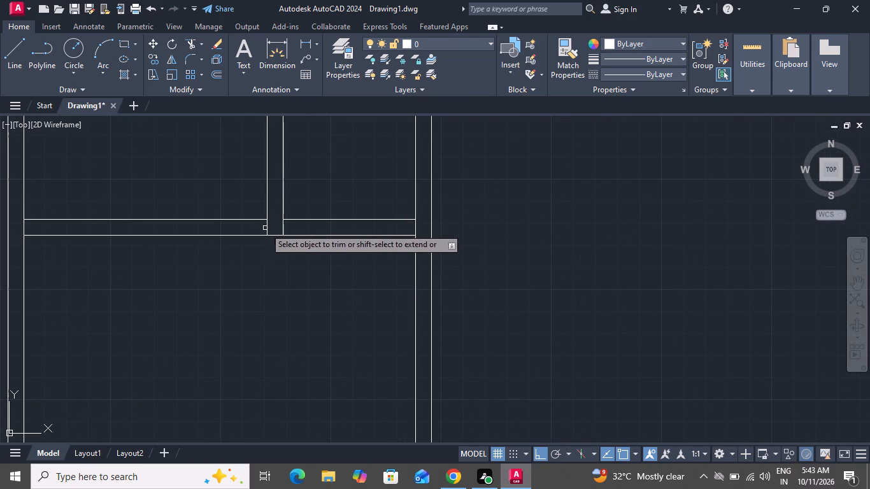
{"action": "left_click", "coordinate": [265, 228]}
{"action": "left_click", "coordinate": [287, 227]}
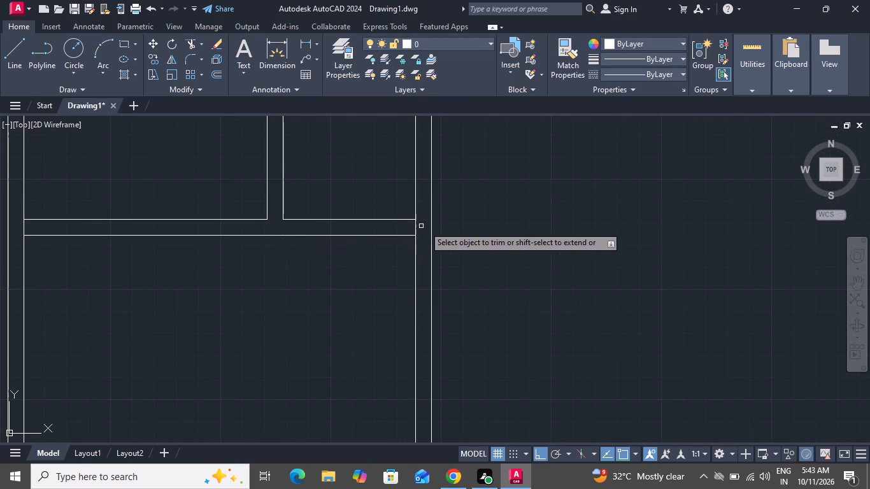
Trim the right and left walls' inner lines between the two lines of the bottom horizontal partition.
{"action": "left_click", "coordinate": [415, 227]}
{"action": "scroll", "coordinate": [389, 265], "scroll_direction": "down", "scroll_amount": 2}
{"action": "scroll", "coordinate": [252, 236], "scroll_direction": "down", "scroll_amount": 1}
{"action": "scroll", "coordinate": [249, 236], "scroll_direction": "up", "scroll_amount": 2}
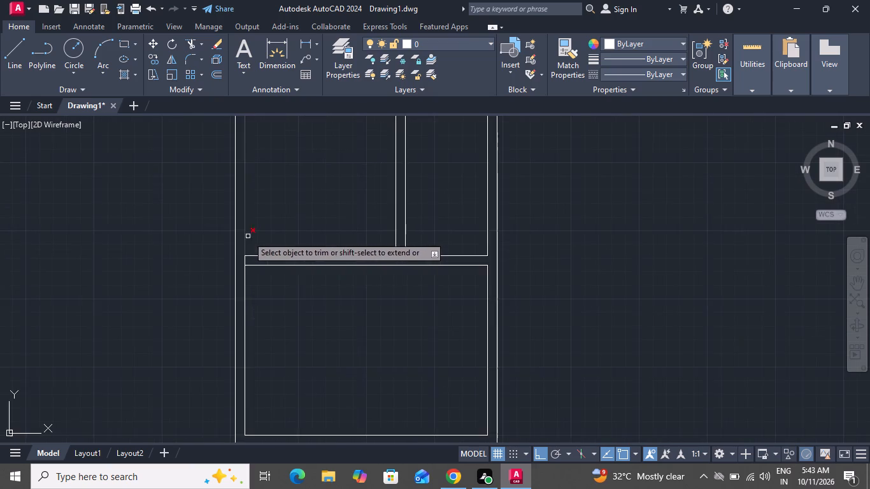
{"action": "scroll", "coordinate": [243, 263], "scroll_direction": "up", "scroll_amount": 1}
{"action": "scroll", "coordinate": [243, 263], "scroll_direction": "down", "scroll_amount": 1}
{"action": "left_click", "coordinate": [246, 261]}
Trim the horizontal line across the top end of the new vertical partition and finish trimming.
{"action": "scroll", "coordinate": [285, 323], "scroll_direction": "up", "scroll_amount": 1}
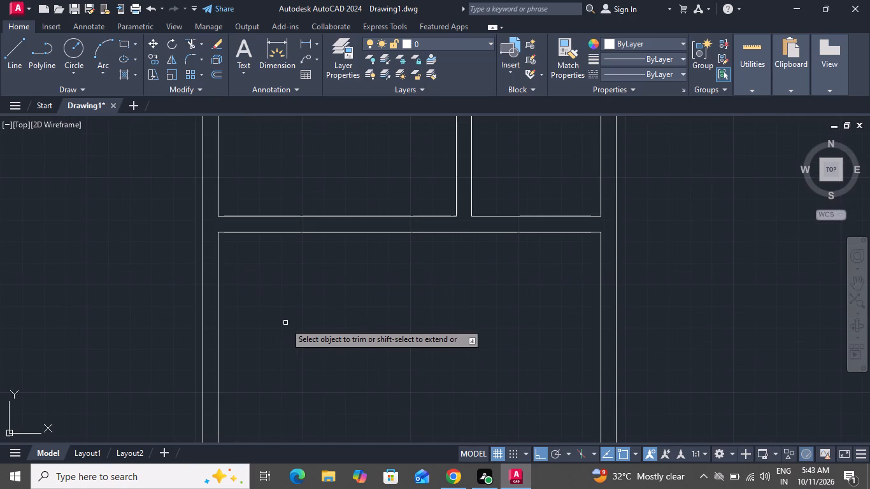
{"action": "scroll", "coordinate": [289, 318], "scroll_direction": "down", "scroll_amount": 2}
{"action": "scroll", "coordinate": [363, 174], "scroll_direction": "up", "scroll_amount": 2}
{"action": "scroll", "coordinate": [360, 175], "scroll_direction": "down", "scroll_amount": 1}
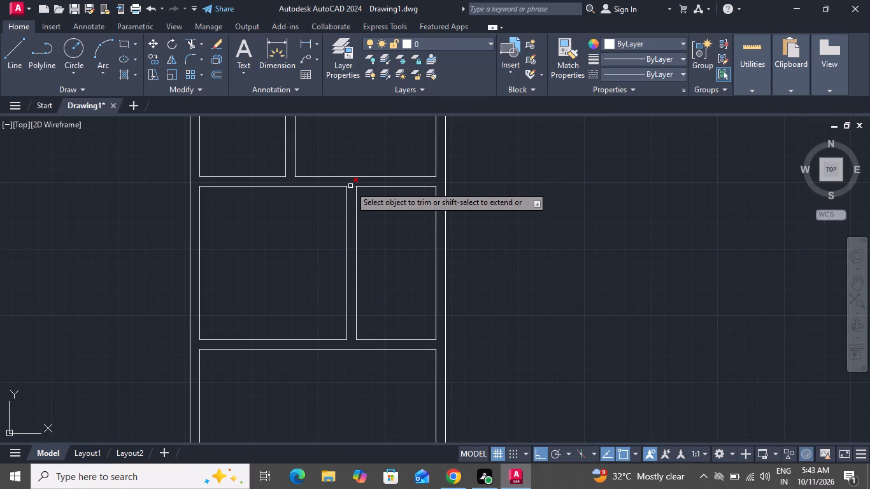
{"action": "left_click", "coordinate": [350, 186]}
{"action": "scroll", "coordinate": [380, 247], "scroll_direction": "down", "scroll_amount": 1}
{"action": "right_click", "coordinate": [380, 247]}
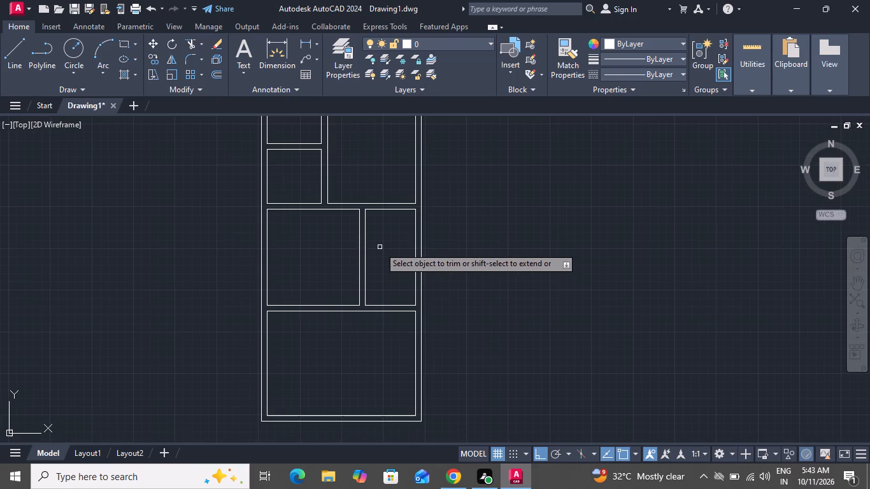
{"action": "left_click", "coordinate": [400, 270]}
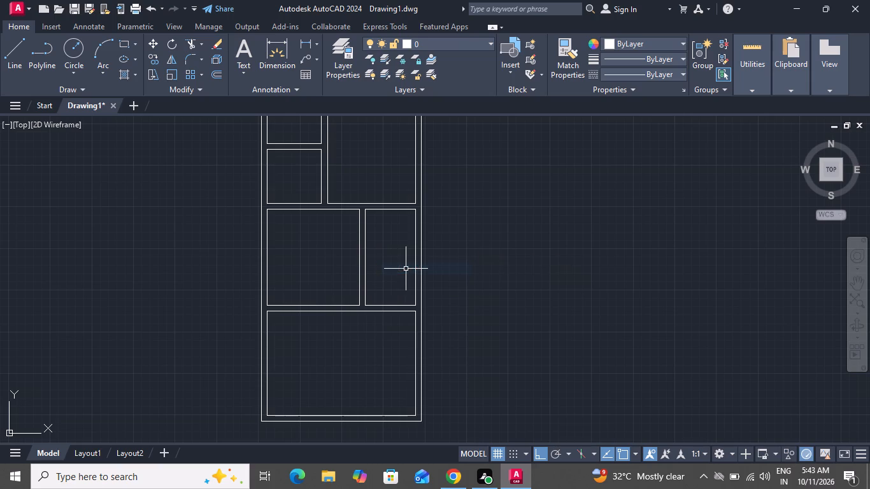
Offset the bottom room's right inner wall line 11'0" to the left, using the Through option of Offset.
{"action": "type", "text": "o"}
{"action": "key", "text": "space"}
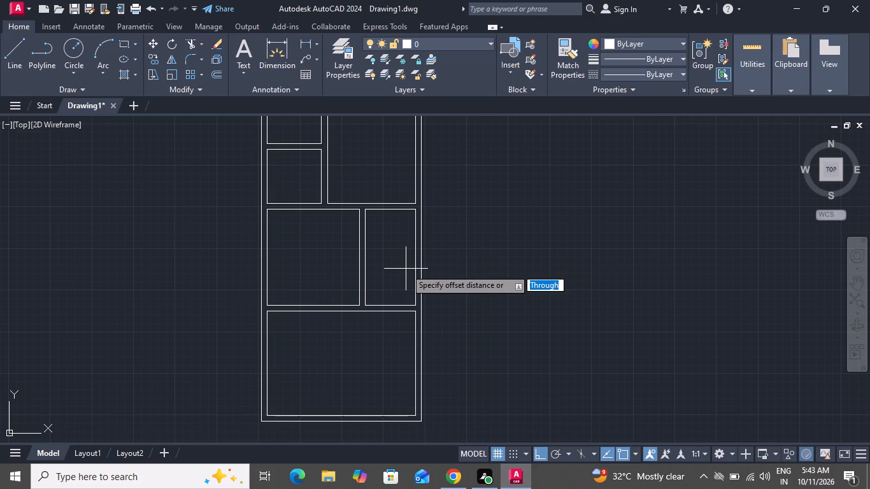
{"action": "type", "text": "t"}
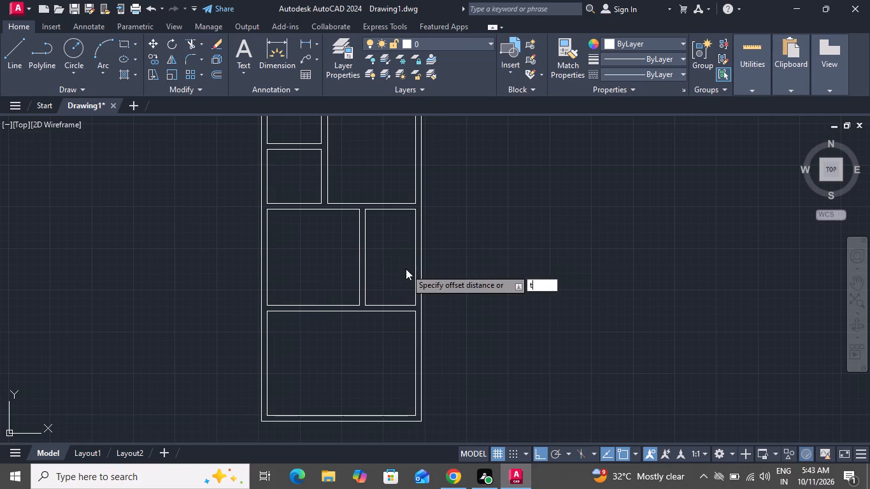
{"action": "key", "text": "space"}
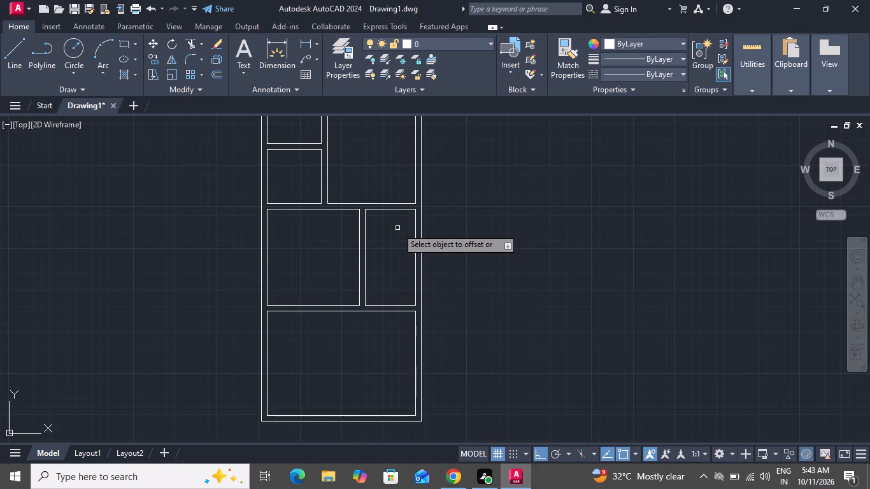
{"action": "left_click", "coordinate": [417, 362]}
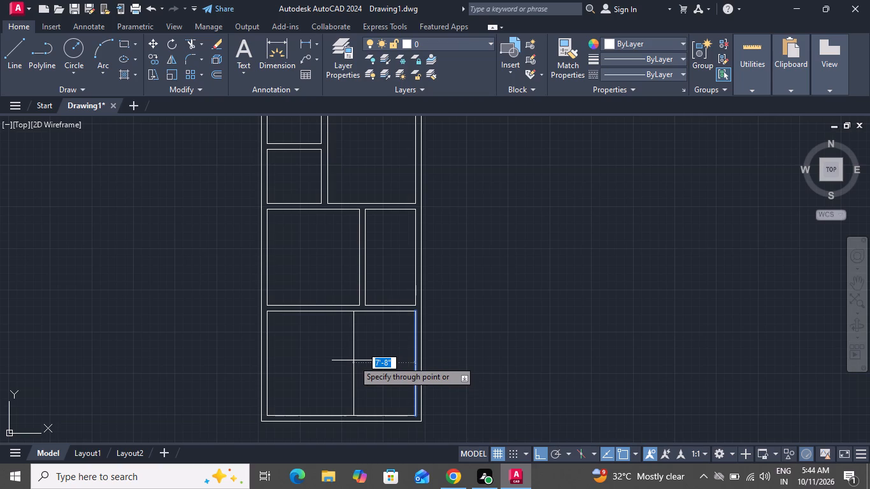
{"action": "type", "text": "11"}
{"action": "type", "text": "'0"}
{"action": "key", "text": "shift+quotedbl"}
{"action": "key", "text": "Return"}
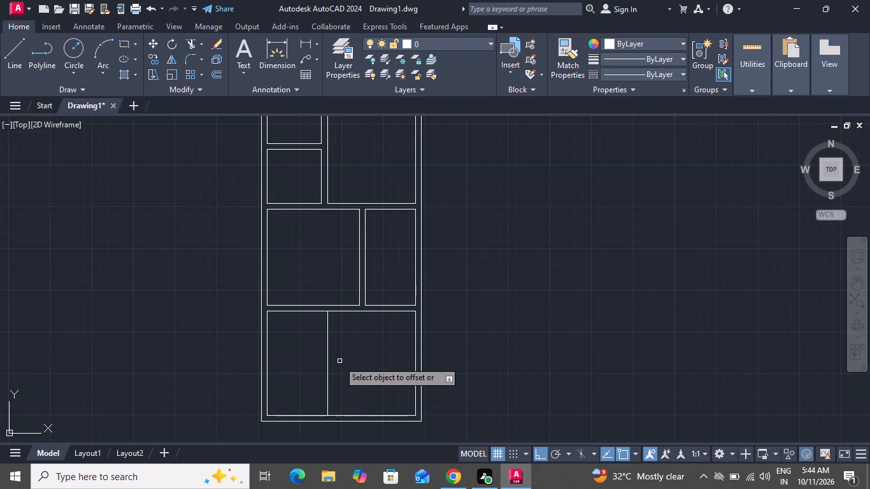
Offset the bottom room's new vertical line 9" to the left and finish offsetting.
{"action": "left_click", "coordinate": [327, 357]}
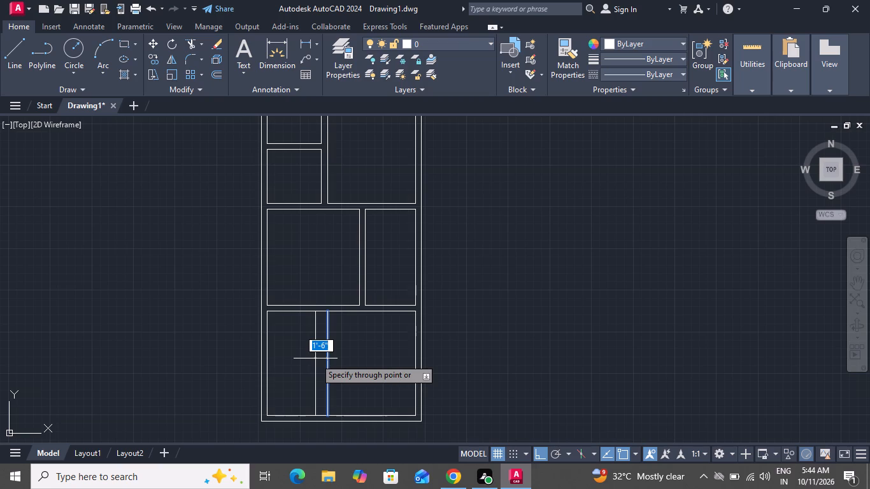
{"action": "type", "text": "9\""}
{"action": "key", "text": "Return"}
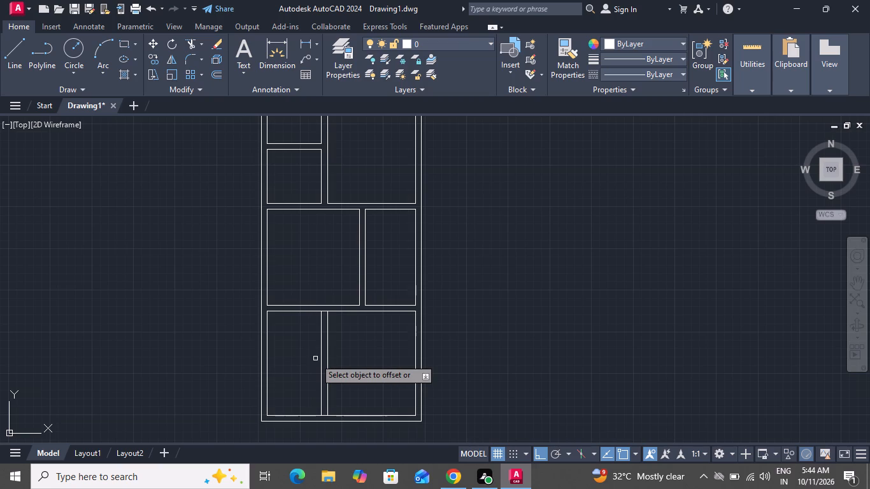
{"action": "right_click", "coordinate": [377, 368]}
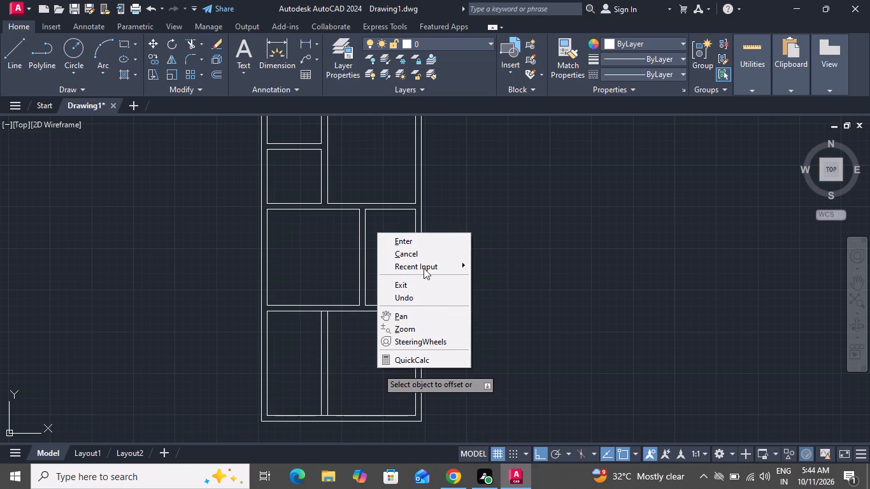
{"action": "left_click", "coordinate": [427, 258]}
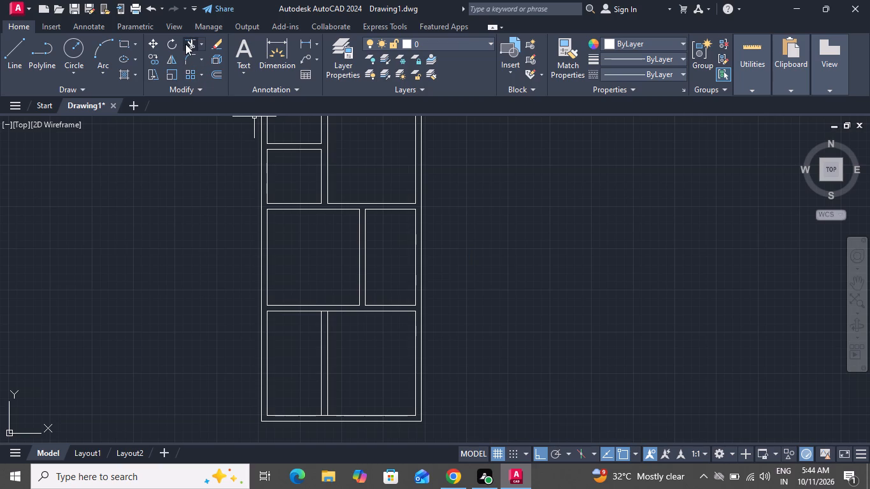
Trim the horizontal partition line across the top end of the bottom room's new vertical partition and finish trimming.
{"action": "left_click", "coordinate": [185, 44]}
{"action": "scroll", "coordinate": [332, 310], "scroll_direction": "up", "scroll_amount": 1}
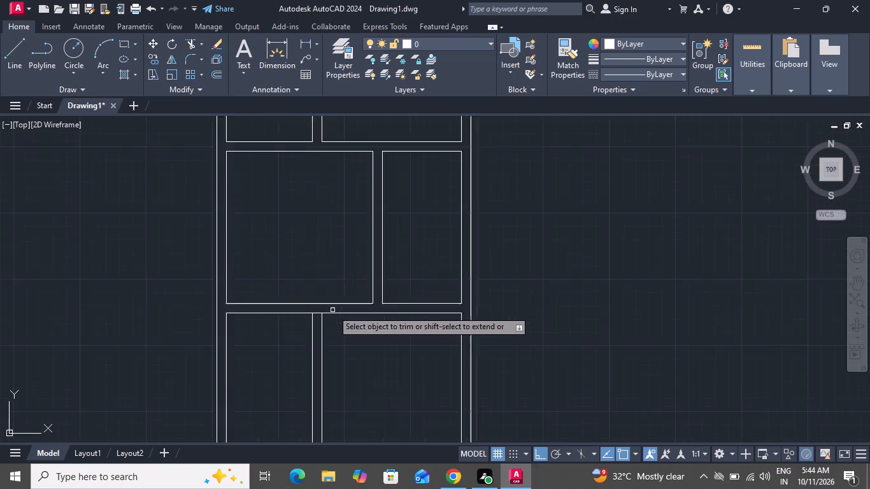
{"action": "scroll", "coordinate": [332, 310], "scroll_direction": "up", "scroll_amount": 1}
{"action": "scroll", "coordinate": [332, 310], "scroll_direction": "down", "scroll_amount": 1}
{"action": "scroll", "coordinate": [322, 324], "scroll_direction": "up", "scroll_amount": 4}
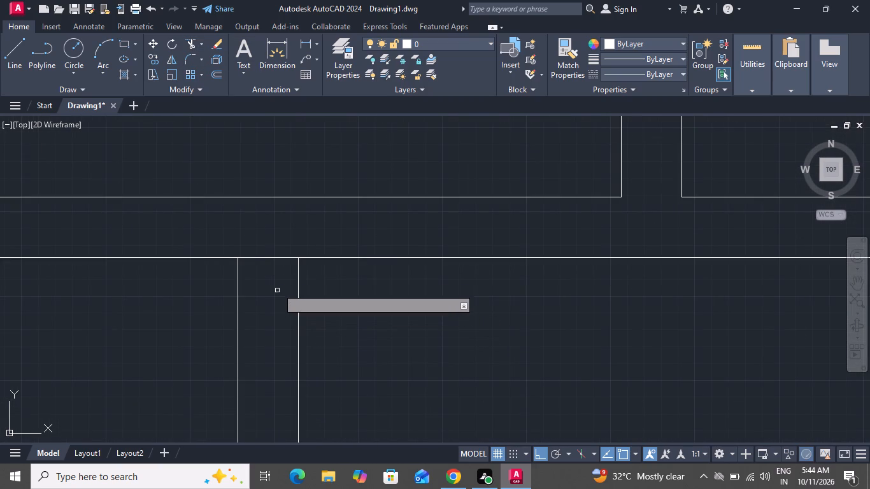
{"action": "left_click", "coordinate": [264, 255]}
{"action": "left_click", "coordinate": [264, 285]}
{"action": "scroll", "coordinate": [270, 285], "scroll_direction": "down", "scroll_amount": 3}
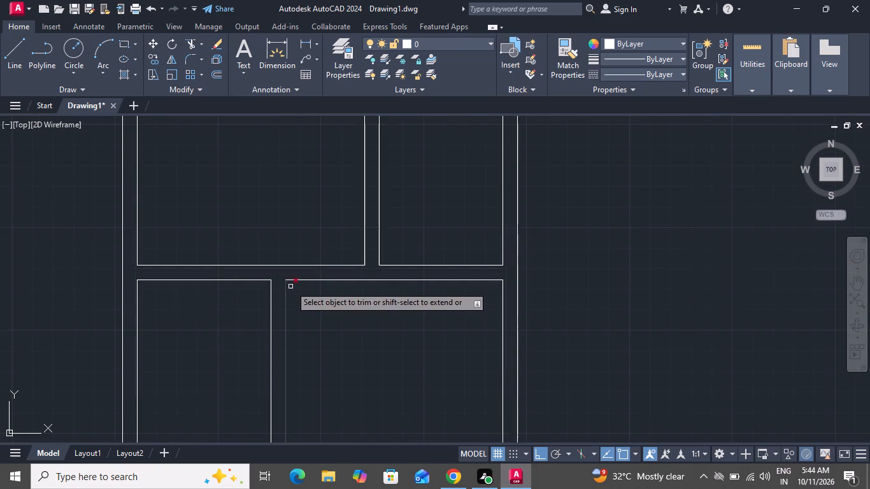
{"action": "scroll", "coordinate": [458, 285], "scroll_direction": "down", "scroll_amount": 1}
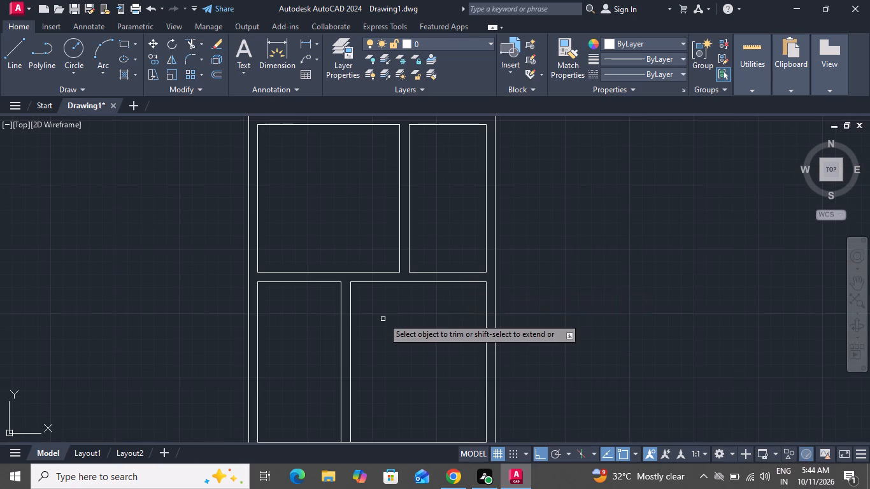
{"action": "scroll", "coordinate": [384, 310], "scroll_direction": "down", "scroll_amount": 2}
{"action": "scroll", "coordinate": [360, 376], "scroll_direction": "up", "scroll_amount": 1}
{"action": "scroll", "coordinate": [360, 376], "scroll_direction": "down", "scroll_amount": 1}
{"action": "scroll", "coordinate": [360, 376], "scroll_direction": "up", "scroll_amount": 1}
{"action": "scroll", "coordinate": [380, 363], "scroll_direction": "down", "scroll_amount": 1}
{"action": "scroll", "coordinate": [380, 363], "scroll_direction": "up", "scroll_amount": 2}
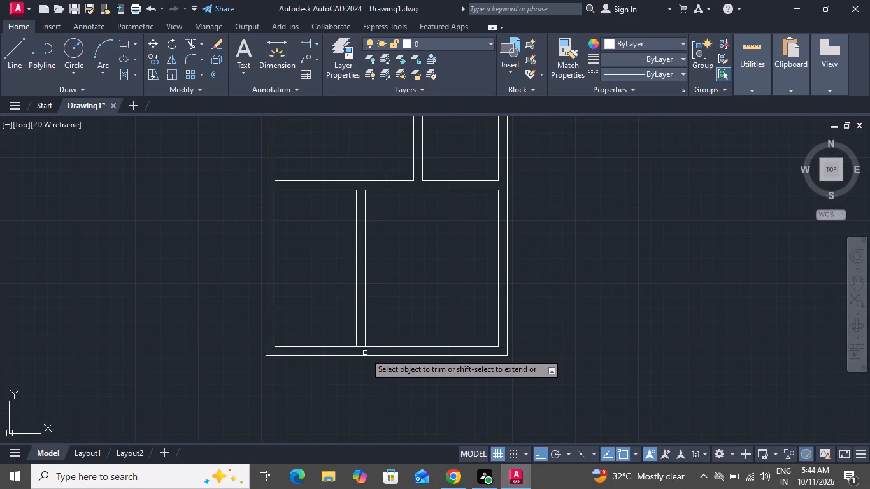
{"action": "scroll", "coordinate": [365, 353], "scroll_direction": "up", "scroll_amount": 1}
{"action": "scroll", "coordinate": [365, 353], "scroll_direction": "down", "scroll_amount": 1}
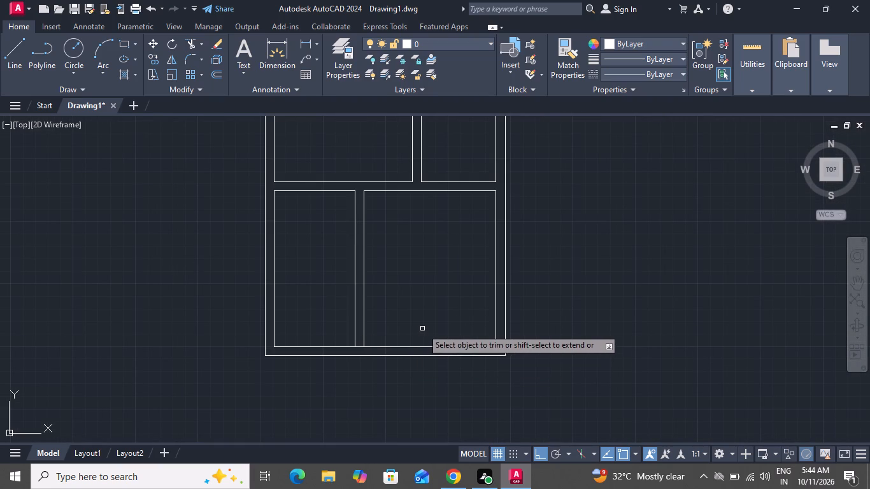
{"action": "right_click", "coordinate": [396, 298]}
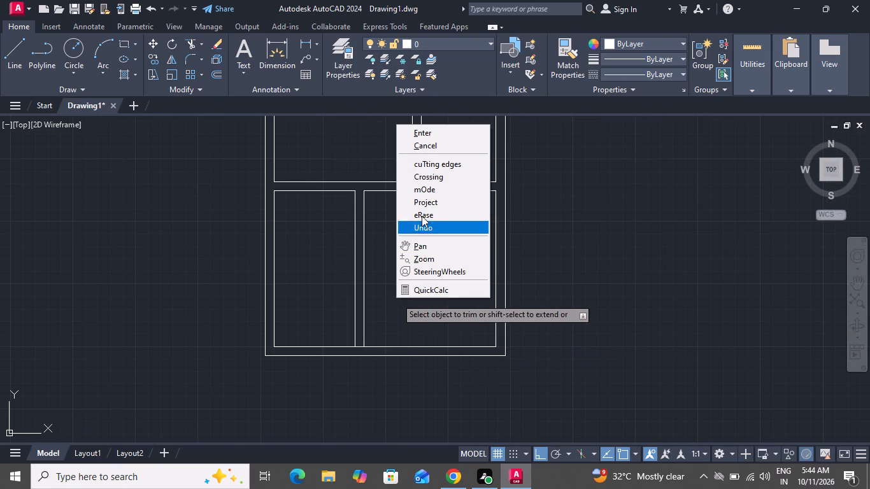
{"action": "left_click", "coordinate": [436, 140]}
Draw a 9" horizontal line across the bottom vertical partition, about 3'9" above the bottom wall's inner line.
{"action": "left_click", "coordinate": [21, 50]}
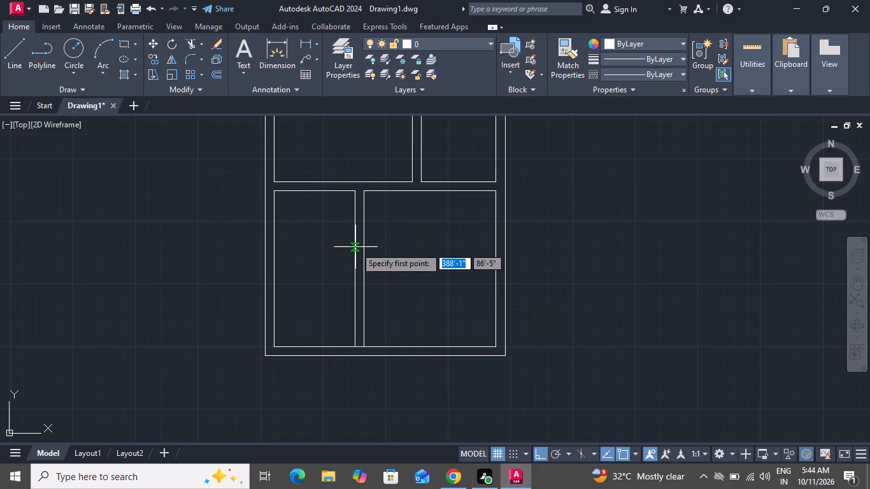
{"action": "left_click", "coordinate": [355, 302]}
{"action": "left_click", "coordinate": [360, 301]}
{"action": "right_click", "coordinate": [361, 301]}
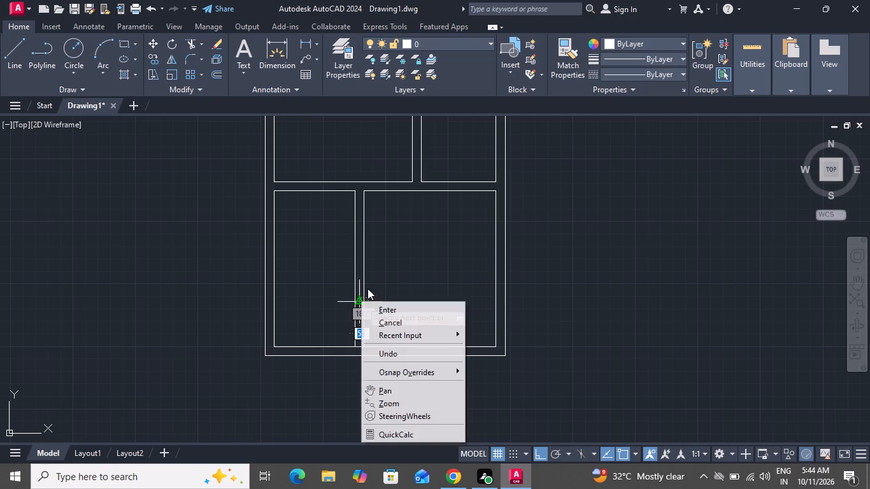
{"action": "left_click", "coordinate": [381, 322]}
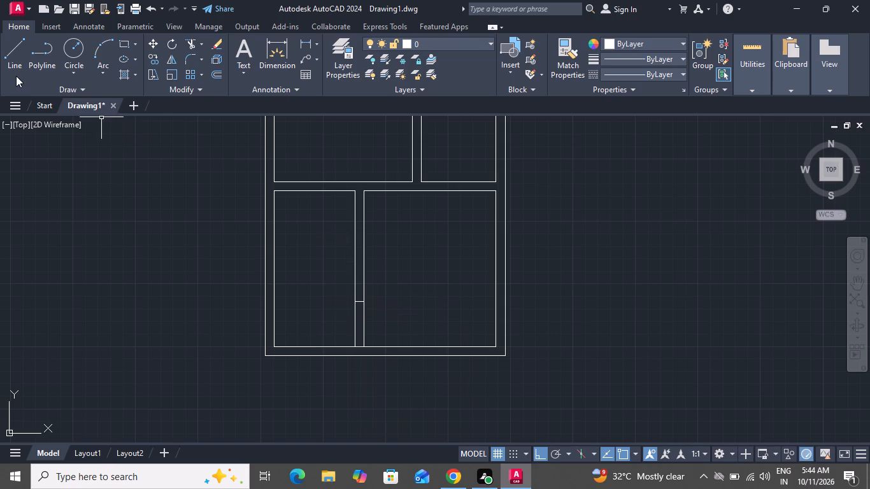
Draw two 9" vertical lines about 5' apart across the bottom wall below the bottom-left room, the first just inside the left wall.
{"action": "left_click", "coordinate": [16, 70]}
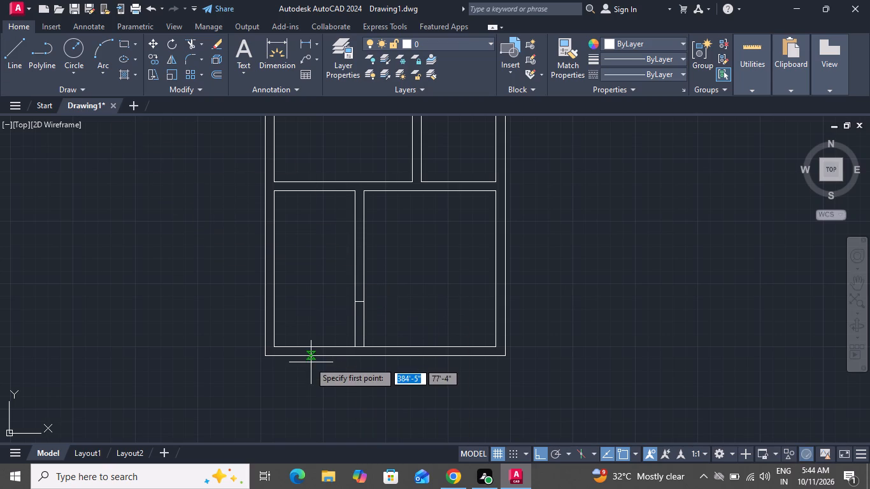
{"action": "scroll", "coordinate": [292, 353], "scroll_direction": "up", "scroll_amount": 2}
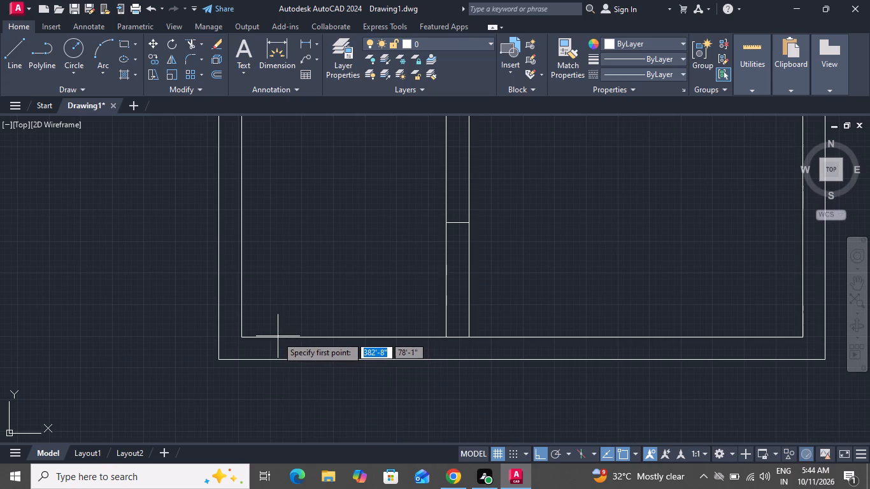
{"action": "left_click", "coordinate": [277, 336]}
{"action": "left_click", "coordinate": [278, 357]}
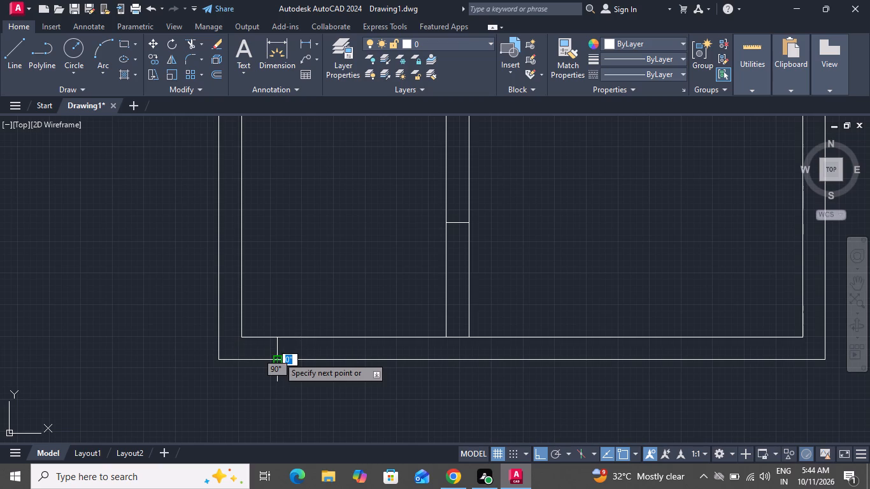
{"action": "right_click", "coordinate": [278, 357]}
{"action": "left_click", "coordinate": [310, 239]}
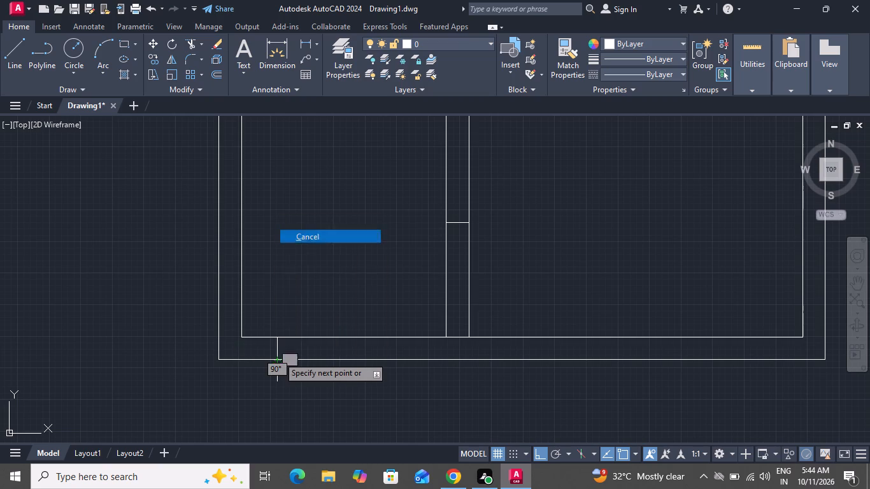
{"action": "left_click", "coordinate": [24, 73]}
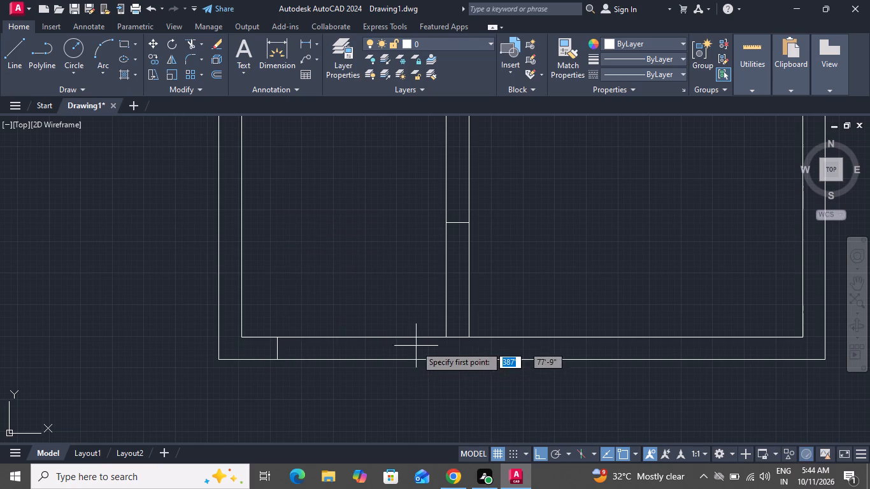
{"action": "left_click", "coordinate": [427, 337]}
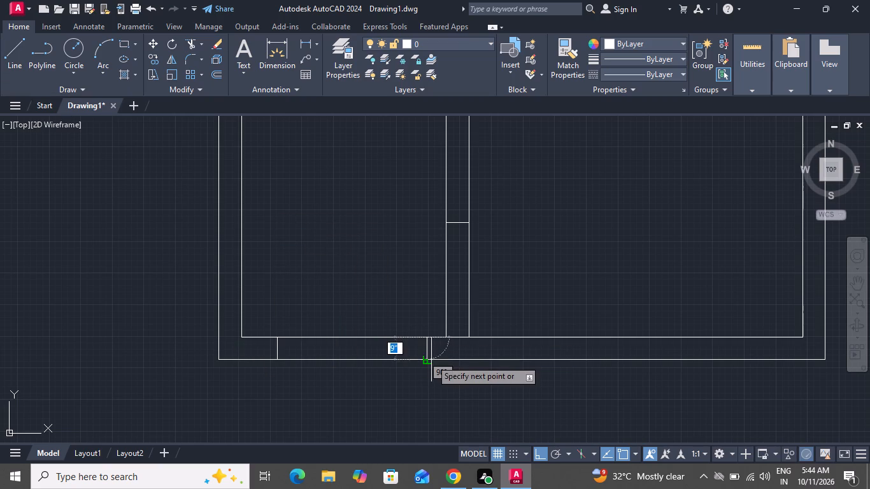
{"action": "left_click", "coordinate": [431, 360]}
{"action": "right_click", "coordinate": [431, 360]}
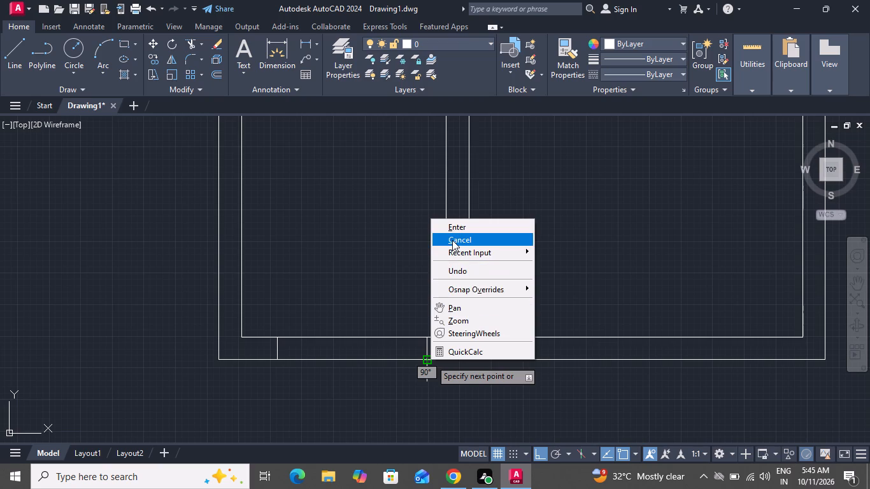
{"action": "left_click", "coordinate": [452, 240]}
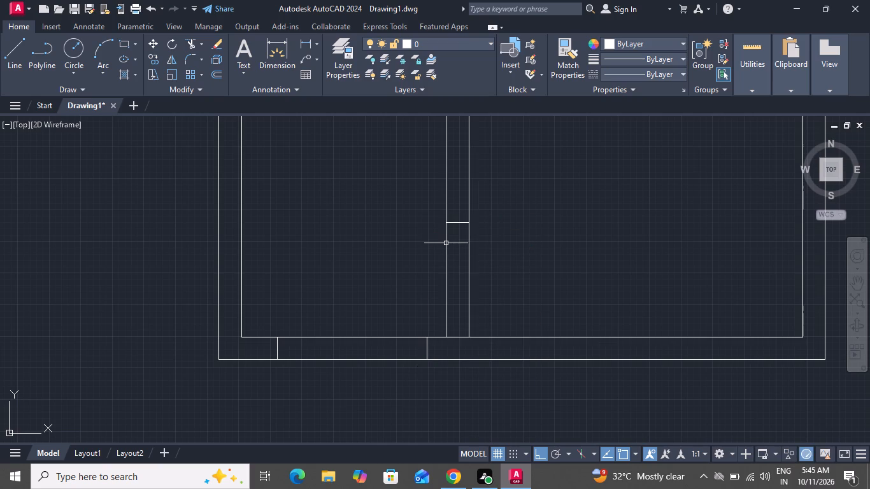
Draw two 9" vertical lines across the bottom wall below the bottom-right room, one near the partition and one at the right inner corner.
{"action": "left_click", "coordinate": [12, 47]}
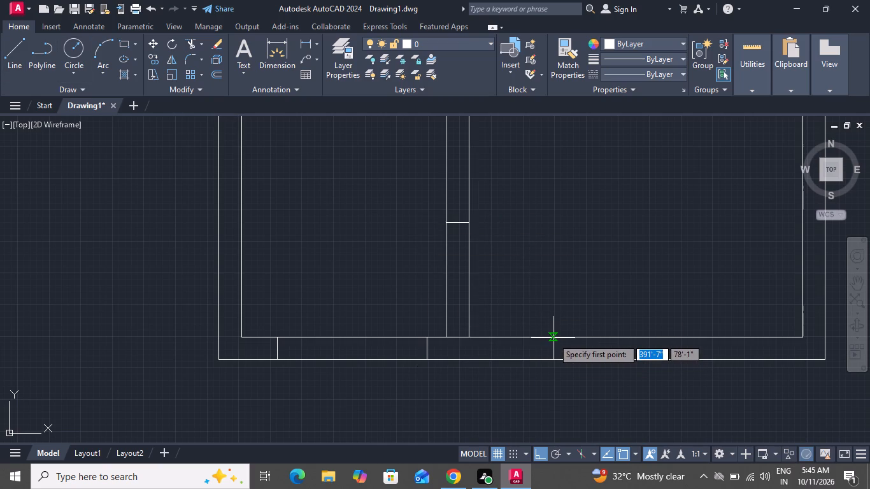
{"action": "left_click", "coordinate": [541, 339]}
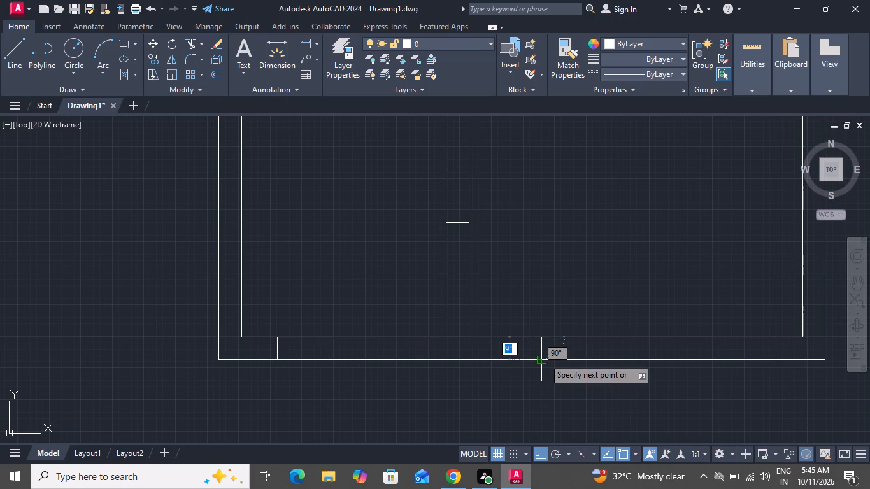
{"action": "left_click", "coordinate": [544, 358]}
{"action": "right_click", "coordinate": [544, 360]}
{"action": "left_click", "coordinate": [564, 237]}
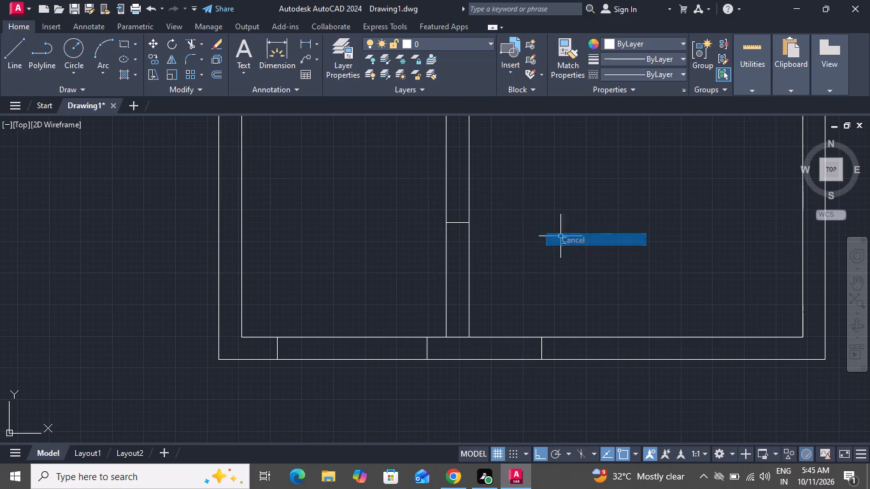
{"action": "left_click", "coordinate": [8, 47]}
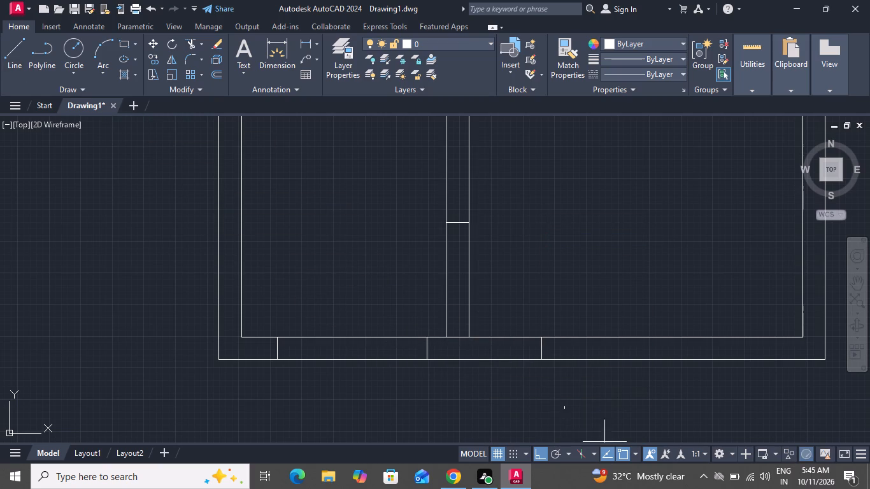
{"action": "scroll", "coordinate": [604, 416], "scroll_direction": "up", "scroll_amount": 1}
{"action": "scroll", "coordinate": [603, 412], "scroll_direction": "down", "scroll_amount": 1}
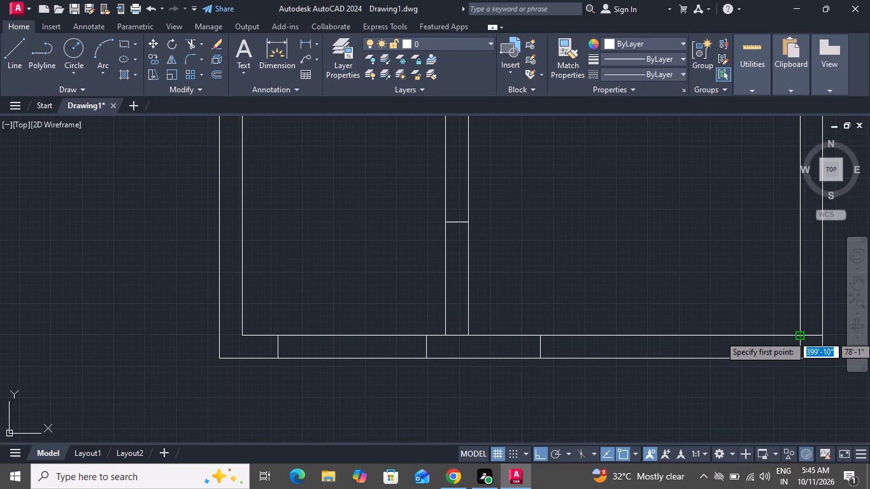
{"action": "left_click", "coordinate": [801, 336]}
{"action": "left_click", "coordinate": [802, 357]}
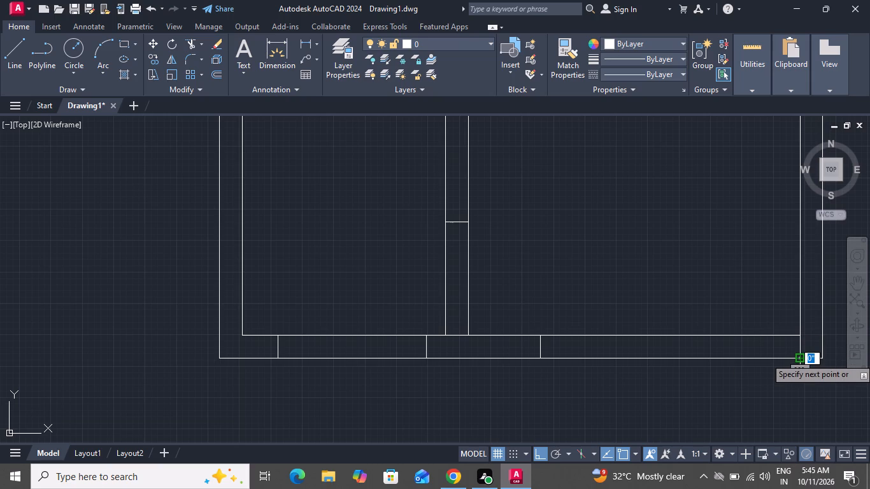
{"action": "right_click", "coordinate": [801, 358]}
{"action": "left_click", "coordinate": [803, 236]}
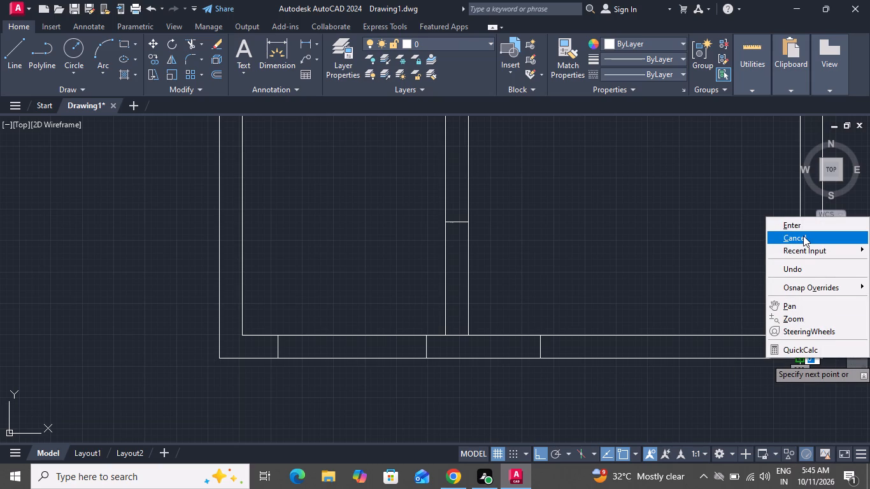
Trim both lines of the bottom vertical partition below its short horizontal cross line.
{"action": "left_click", "coordinate": [190, 48]}
{"action": "left_click", "coordinate": [481, 262]}
{"action": "left_click", "coordinate": [348, 260]}
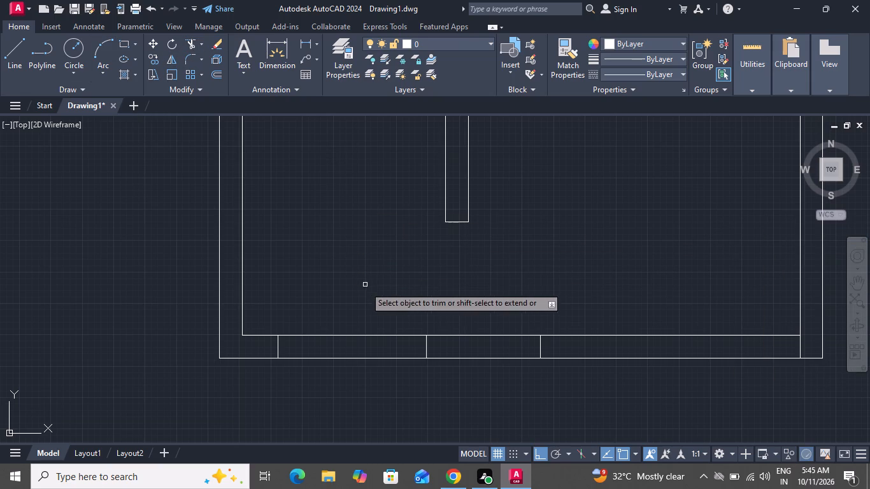
Trim the bottom wall's inner and outer lines between each pair of vertical lines to open two gaps, and finish trimming.
{"action": "left_click", "coordinate": [362, 288]}
{"action": "left_click", "coordinate": [375, 395]}
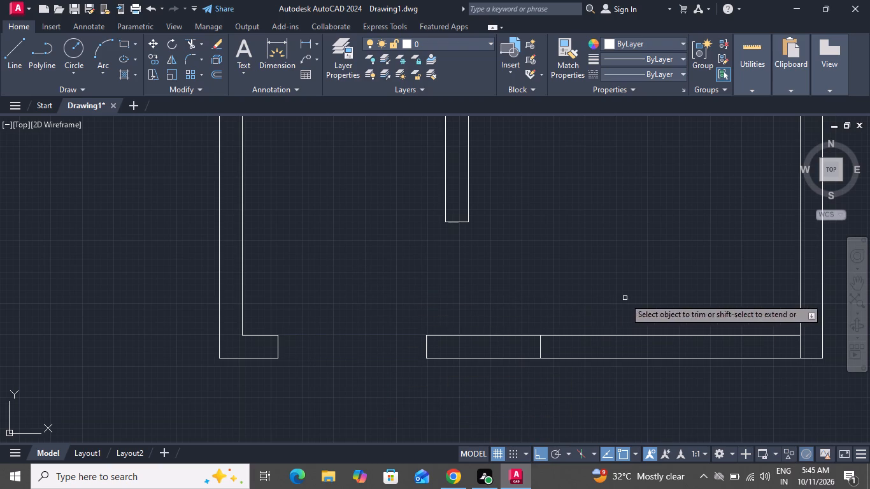
{"action": "left_click_drag", "start_coordinate": [625, 298], "coordinate": [639, 328]}
{"action": "left_click", "coordinate": [655, 423]}
{"action": "left_click", "coordinate": [655, 399]}
{"action": "left_click", "coordinate": [641, 297]}
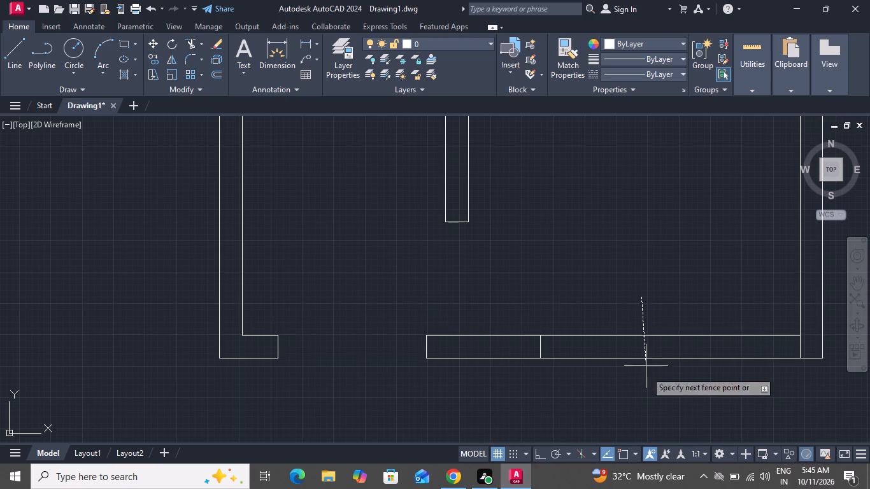
{"action": "left_click", "coordinate": [648, 403]}
{"action": "right_click", "coordinate": [565, 295]}
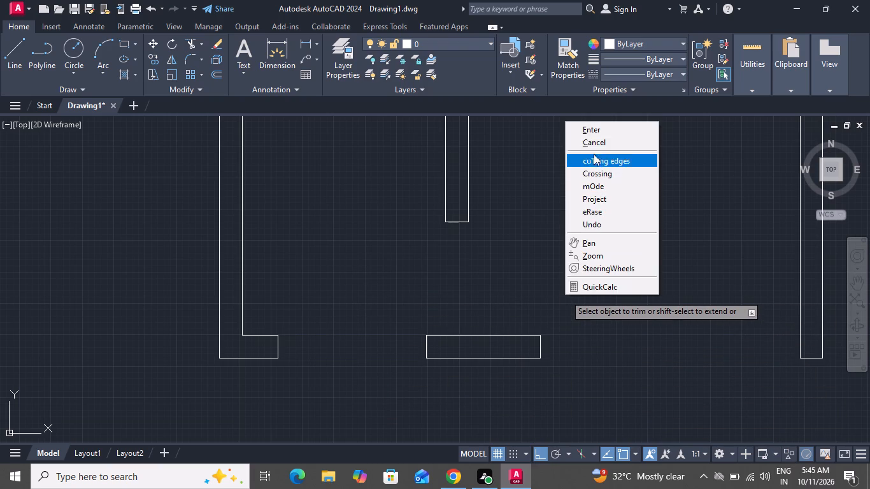
{"action": "left_click", "coordinate": [593, 145]}
Draw a 9" horizontal line across the left outer wall beside the top-left room and finish the line.
{"action": "scroll", "coordinate": [479, 258], "scroll_direction": "up", "scroll_amount": 1}
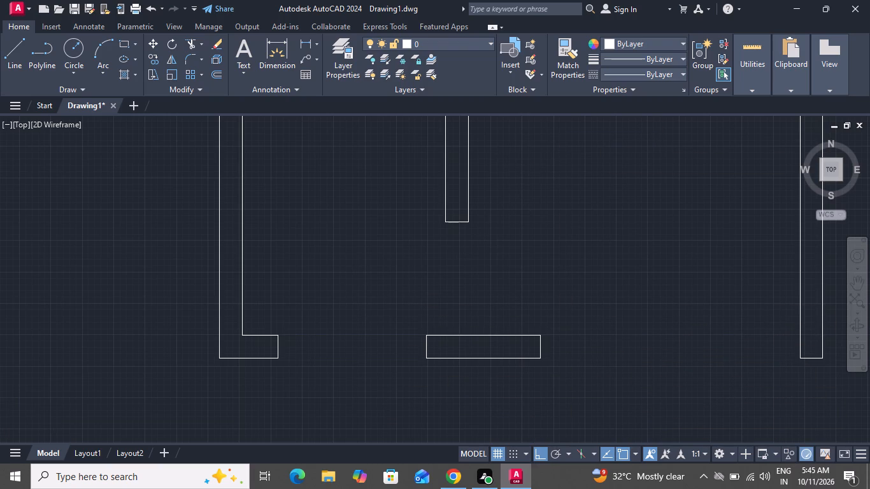
{"action": "scroll", "coordinate": [479, 258], "scroll_direction": "down", "scroll_amount": 1}
{"action": "scroll", "coordinate": [486, 274], "scroll_direction": "up", "scroll_amount": 1}
{"action": "scroll", "coordinate": [496, 298], "scroll_direction": "down", "scroll_amount": 5}
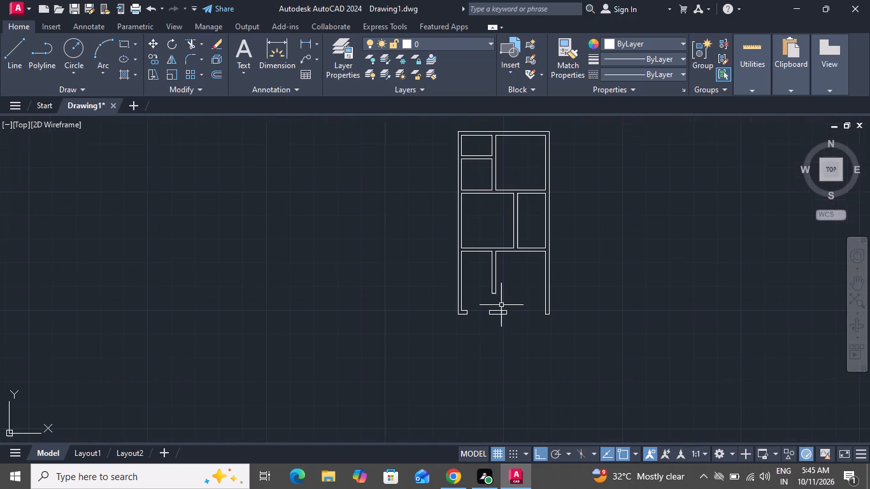
{"action": "scroll", "coordinate": [517, 141], "scroll_direction": "up", "scroll_amount": 4}
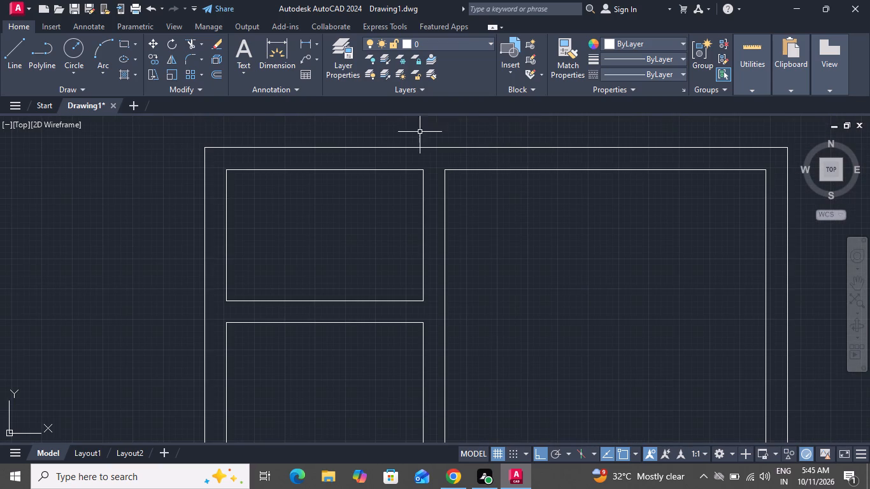
{"action": "left_click", "coordinate": [5, 49]}
{"action": "scroll", "coordinate": [227, 212], "scroll_direction": "up", "scroll_amount": 1}
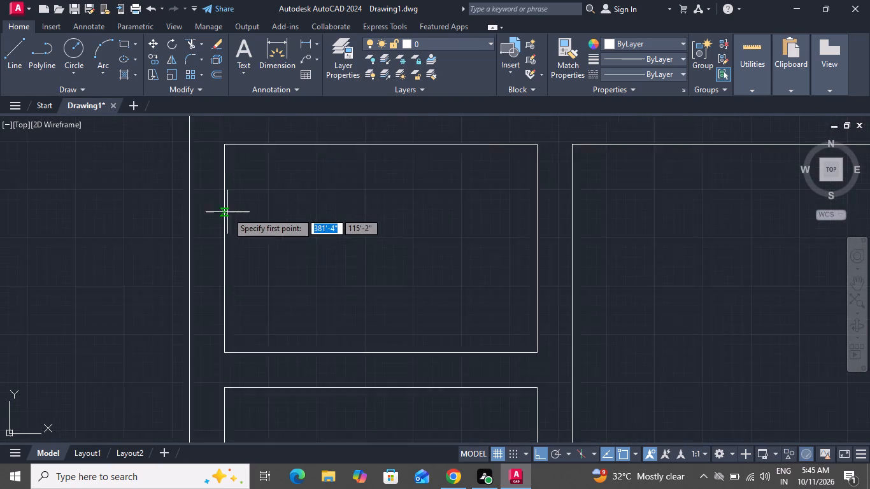
{"action": "scroll", "coordinate": [227, 212], "scroll_direction": "up", "scroll_amount": 1}
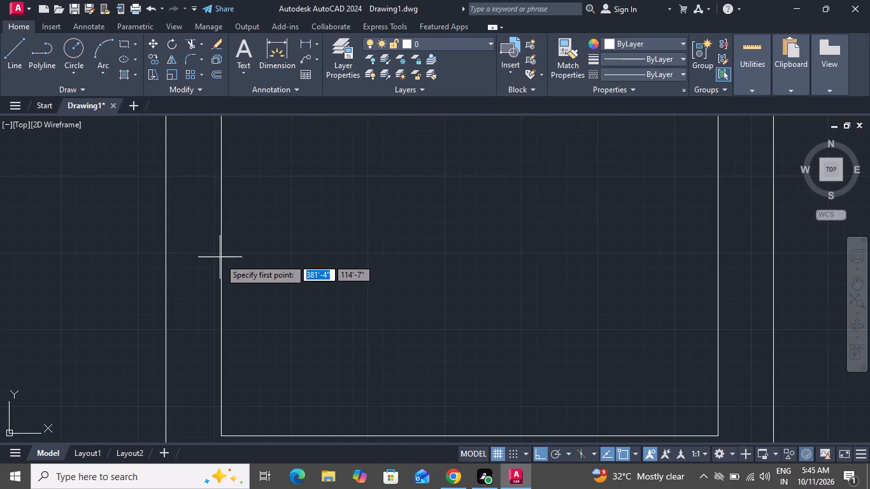
{"action": "left_click", "coordinate": [220, 271]}
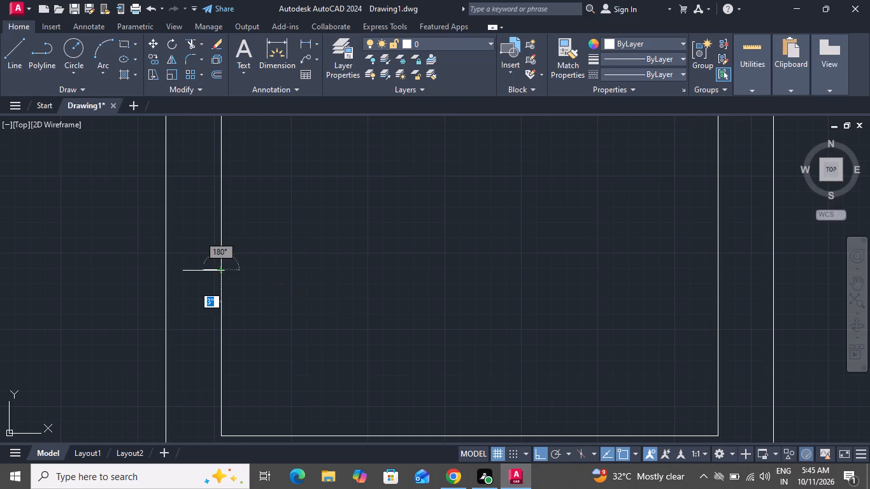
{"action": "left_click", "coordinate": [168, 274]}
{"action": "right_click", "coordinate": [168, 274]}
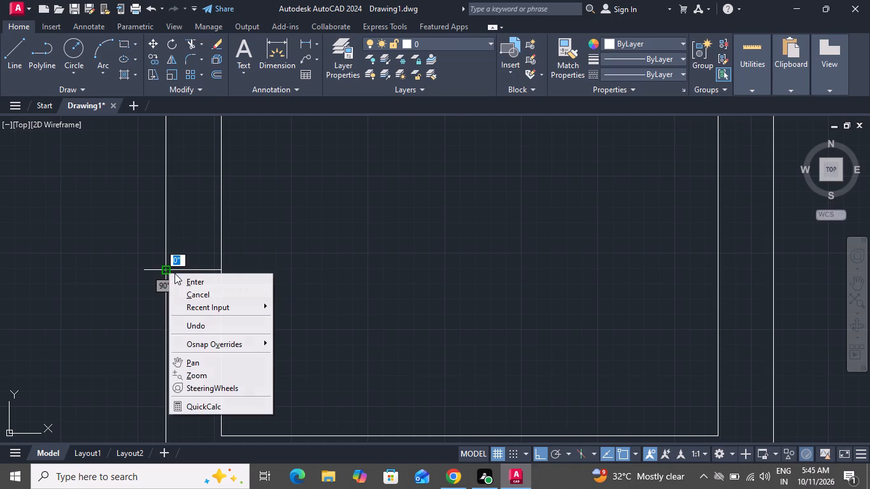
{"action": "left_click", "coordinate": [183, 294]}
Offset the short horizontal line in the left wall 1' upward.
{"action": "key", "text": "o"}
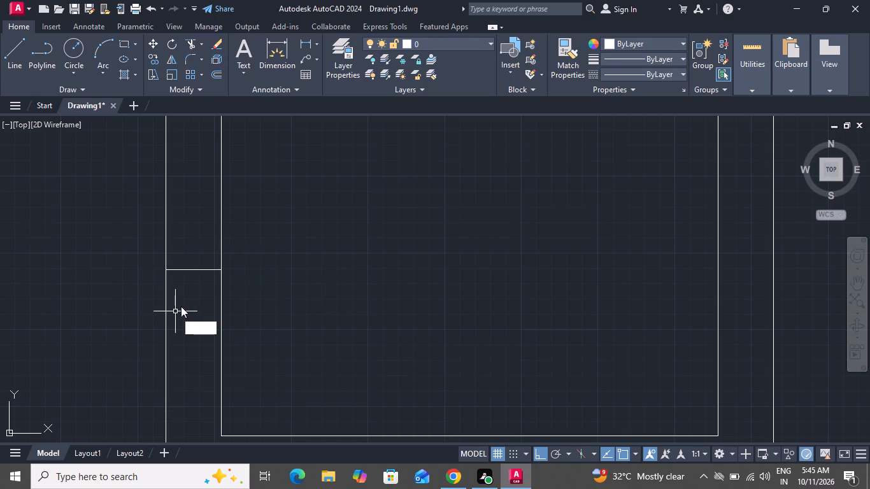
{"action": "key", "text": "space"}
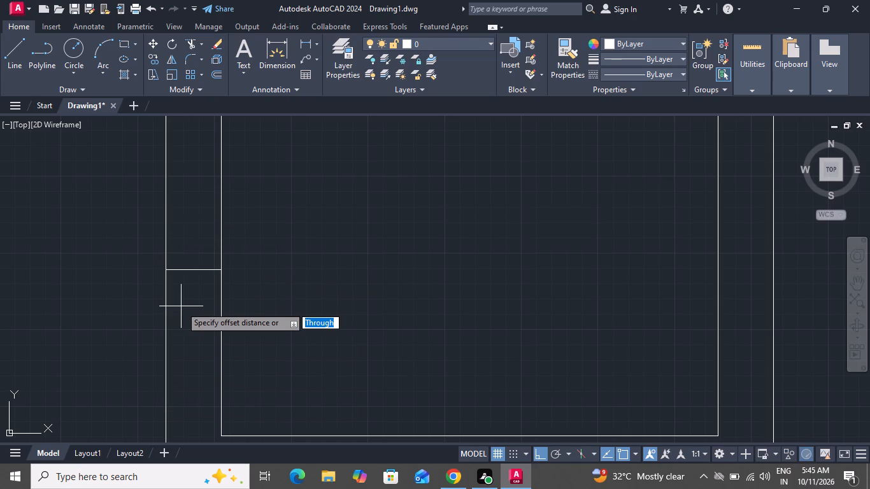
{"action": "key", "text": "1"}
{"action": "key", "text": "apostrophe"}
{"action": "key", "text": "Return"}
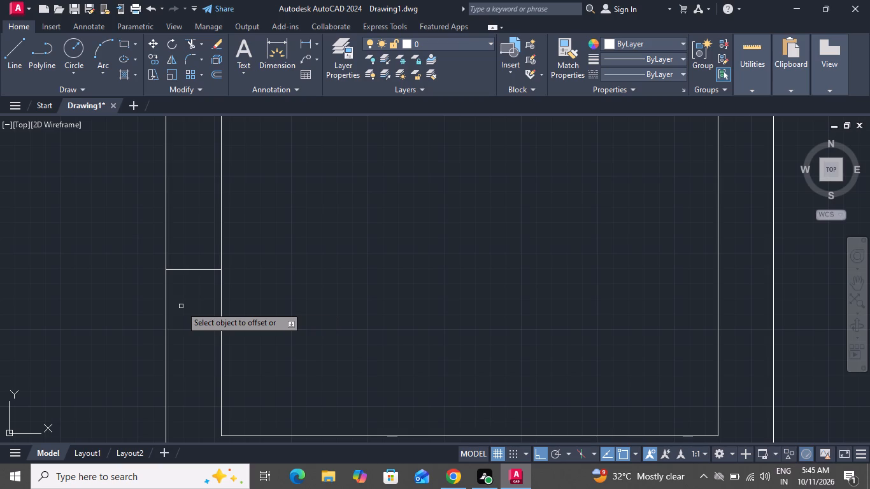
{"action": "left_click_drag", "start_coordinate": [175, 269], "coordinate": [176, 257]}
{"action": "left_click", "coordinate": [183, 202]}
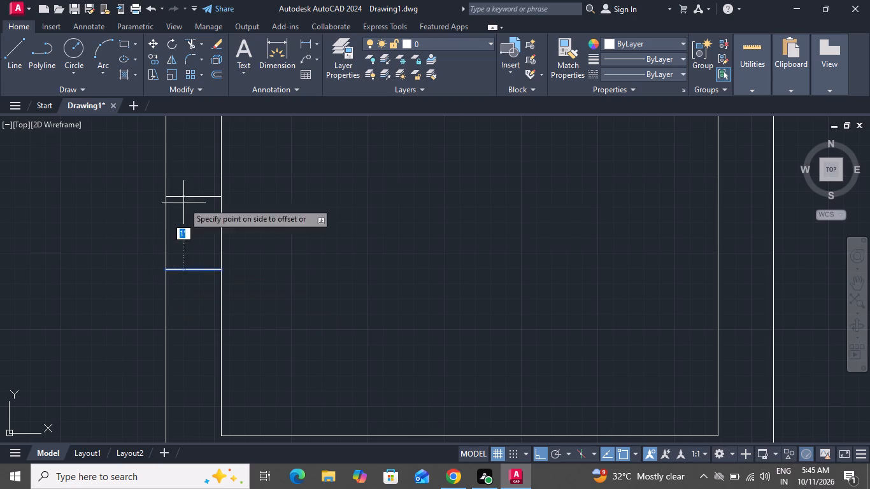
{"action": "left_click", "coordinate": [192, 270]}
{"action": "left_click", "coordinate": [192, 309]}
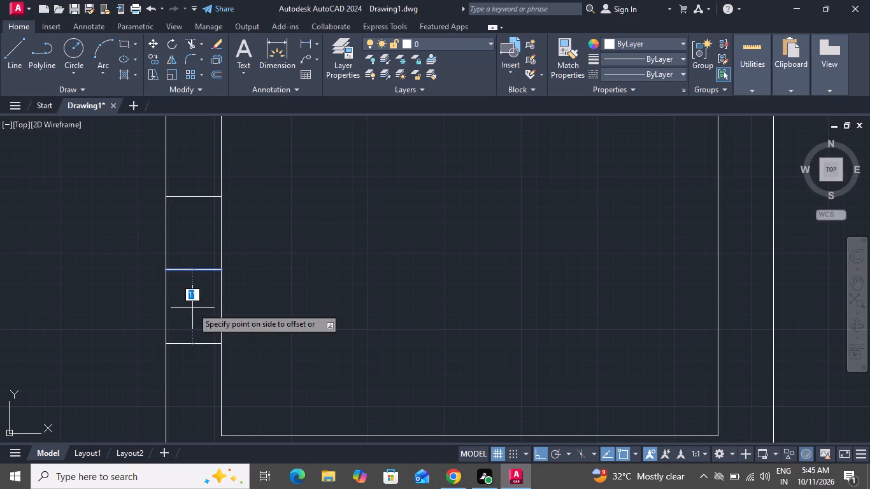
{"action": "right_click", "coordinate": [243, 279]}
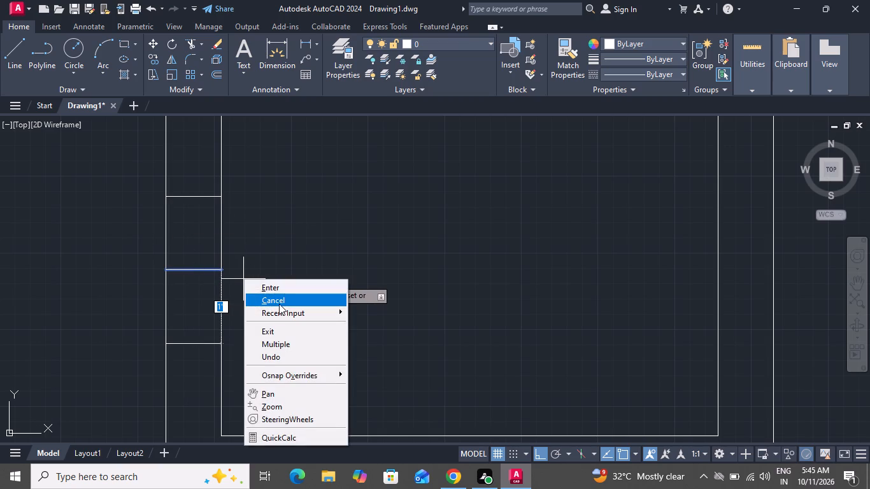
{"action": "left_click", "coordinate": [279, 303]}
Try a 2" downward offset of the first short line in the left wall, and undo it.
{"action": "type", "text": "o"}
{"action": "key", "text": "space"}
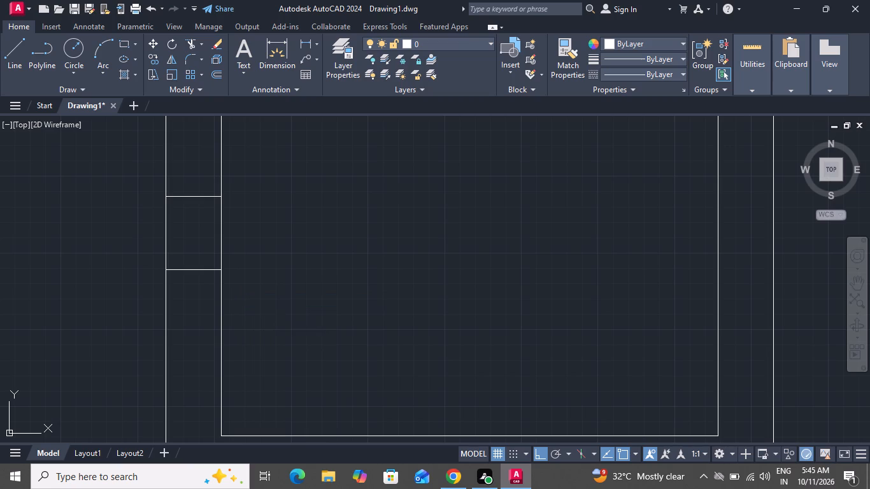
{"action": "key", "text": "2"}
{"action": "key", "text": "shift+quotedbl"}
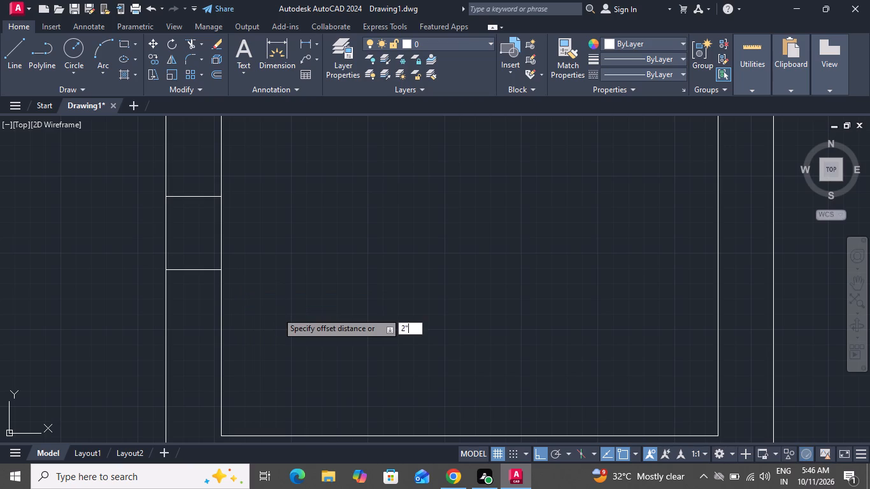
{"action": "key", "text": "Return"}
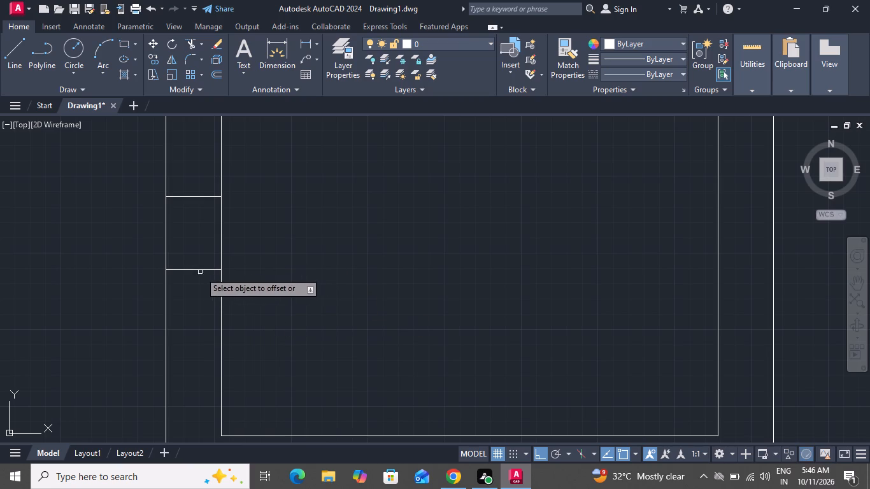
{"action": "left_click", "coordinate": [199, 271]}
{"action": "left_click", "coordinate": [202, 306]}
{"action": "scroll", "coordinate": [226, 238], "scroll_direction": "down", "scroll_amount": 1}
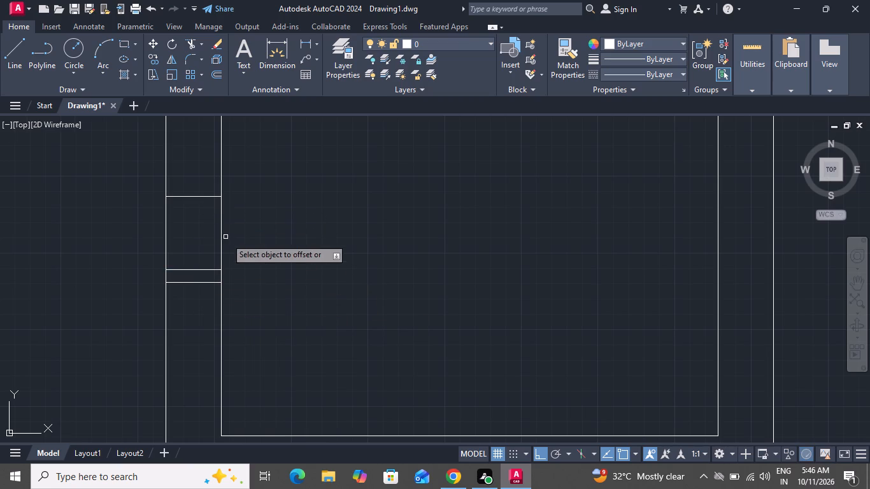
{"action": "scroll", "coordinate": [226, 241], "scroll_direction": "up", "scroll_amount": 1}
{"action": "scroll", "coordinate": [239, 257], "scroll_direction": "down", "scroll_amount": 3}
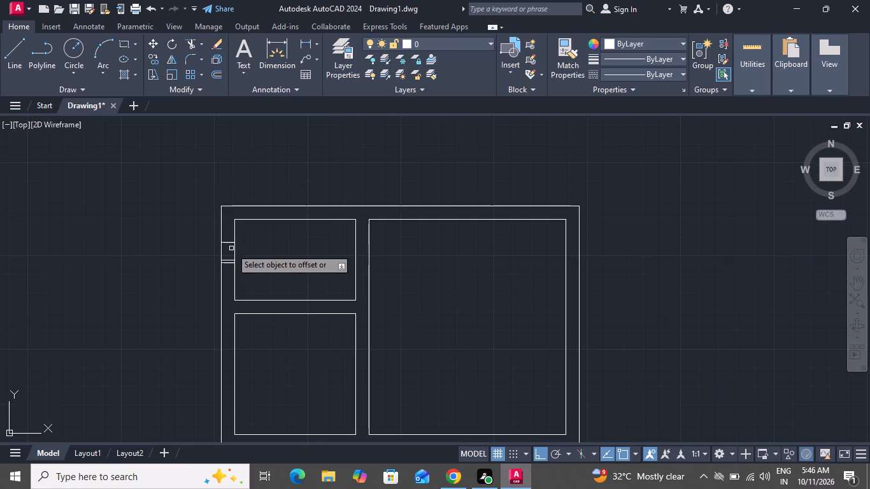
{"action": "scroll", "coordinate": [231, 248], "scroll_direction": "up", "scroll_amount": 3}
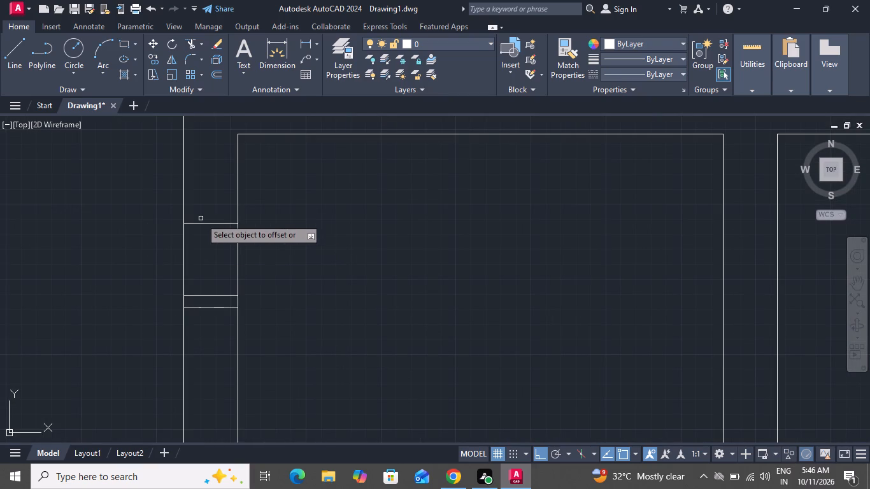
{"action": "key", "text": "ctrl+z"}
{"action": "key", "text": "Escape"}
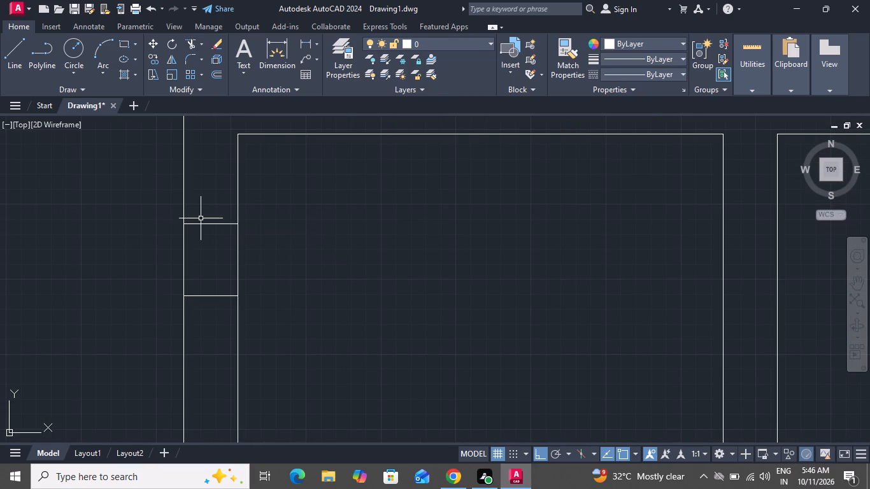
Offset the first short line in the left wall 1' downward and finish offsetting.
{"action": "type", "text": "o"}
{"action": "key", "text": "space"}
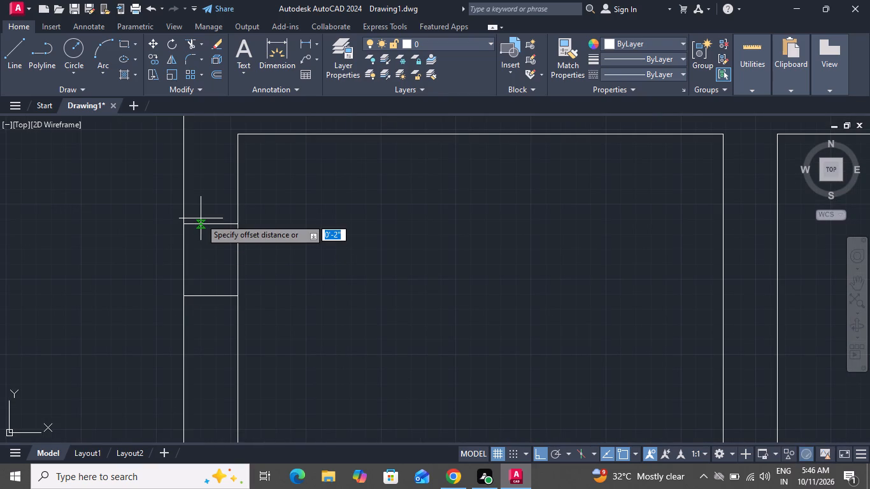
{"action": "key", "text": "q"}
{"action": "key", "text": "BackSpace"}
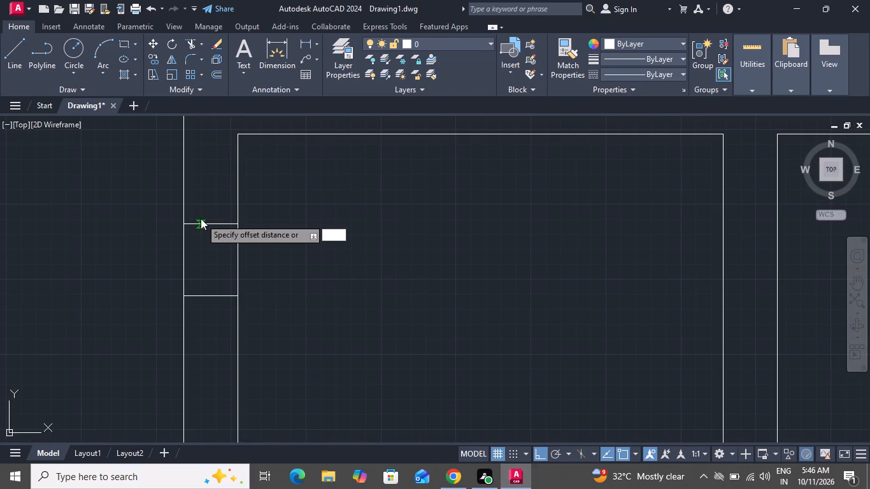
{"action": "key", "text": "1"}
{"action": "key", "text": "apostrophe"}
{"action": "key", "text": "Return"}
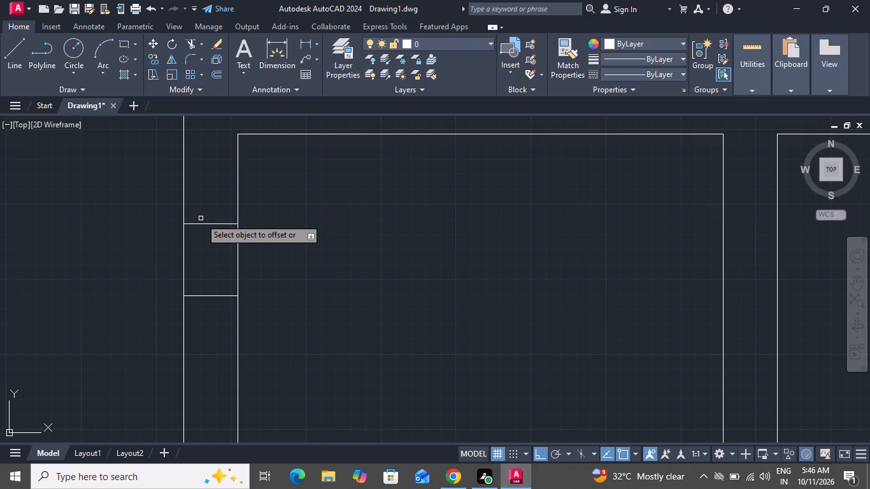
{"action": "left_click", "coordinate": [224, 295]}
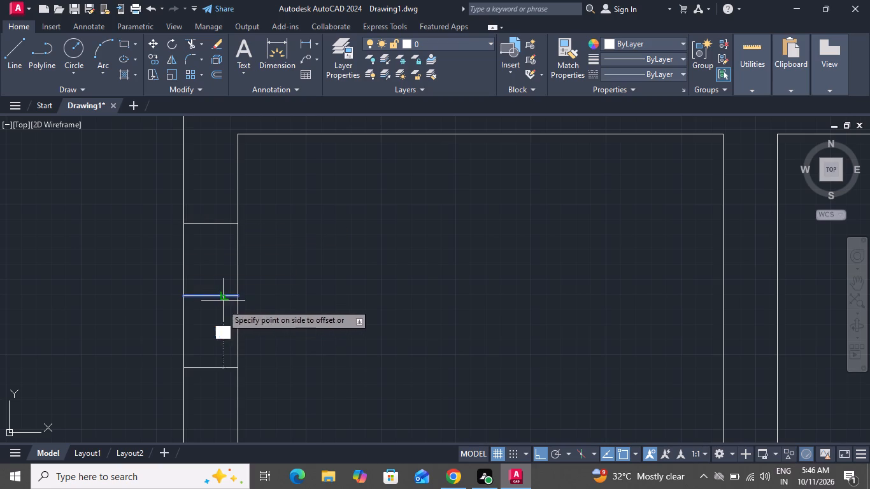
{"action": "left_click", "coordinate": [213, 322]}
{"action": "right_click", "coordinate": [273, 285]}
{"action": "left_click", "coordinate": [306, 309]}
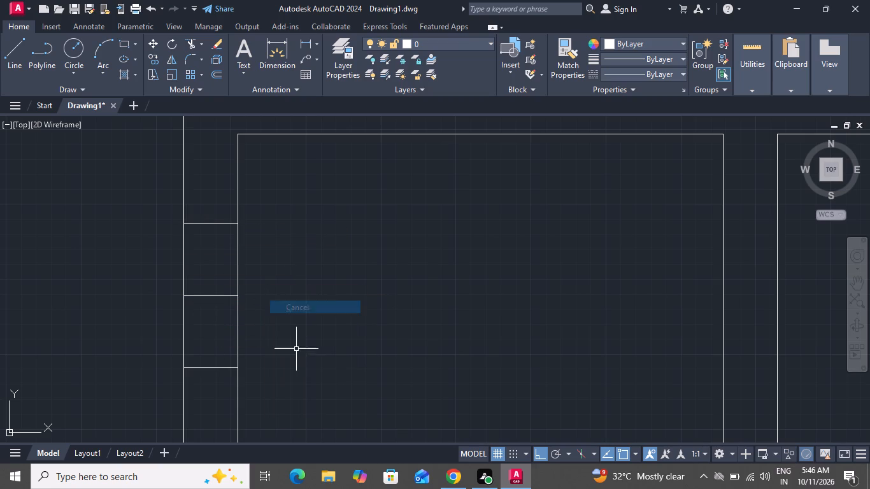
Offset the lowest short wall line 2" downward and the highest one 2" upward, and finish offsetting.
{"action": "type", "text": "o"}
{"action": "key", "text": "space"}
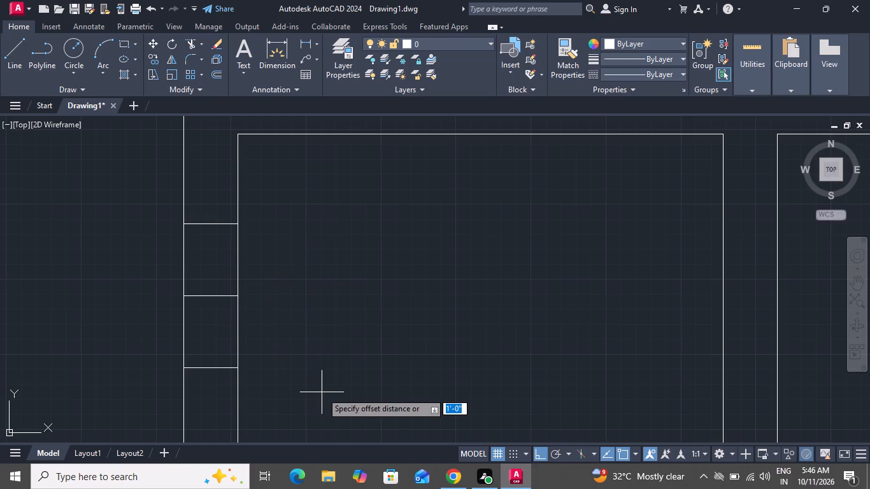
{"action": "key", "text": "2"}
{"action": "key", "text": "shift+quotedbl"}
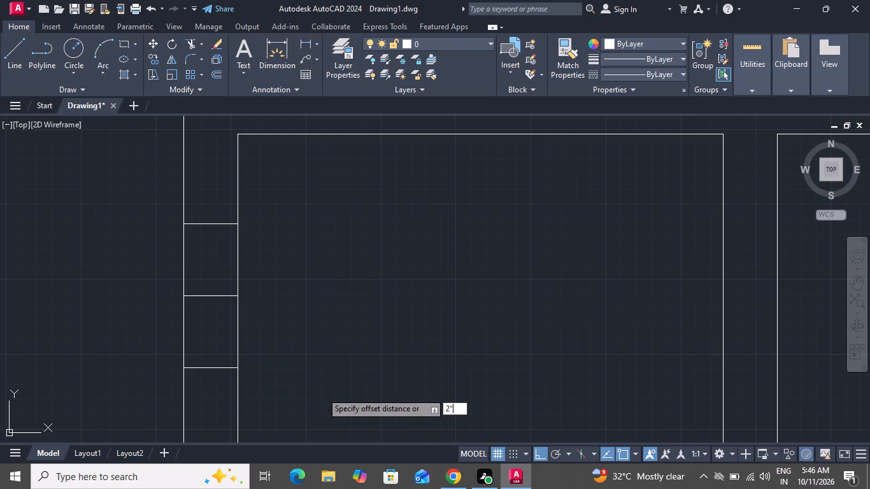
{"action": "key", "text": "Return"}
{"action": "left_click", "coordinate": [218, 367]}
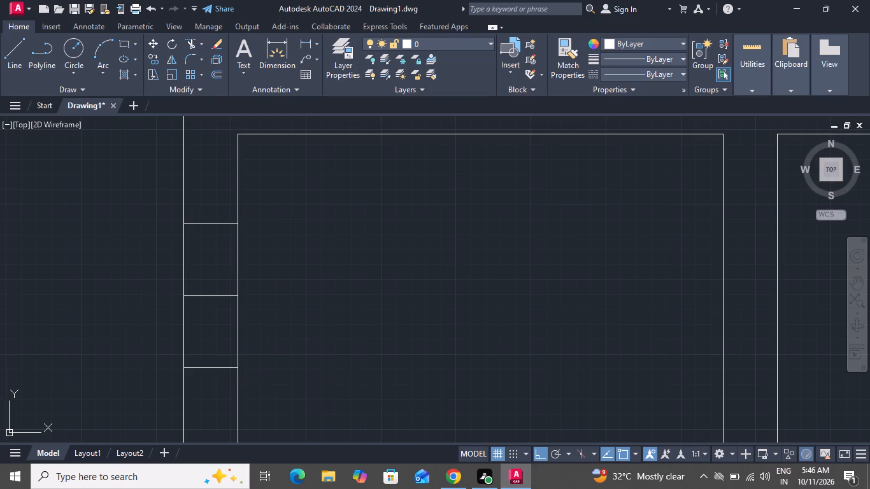
{"action": "left_click", "coordinate": [220, 388]}
{"action": "left_click", "coordinate": [224, 225]}
{"action": "left_click", "coordinate": [221, 185]}
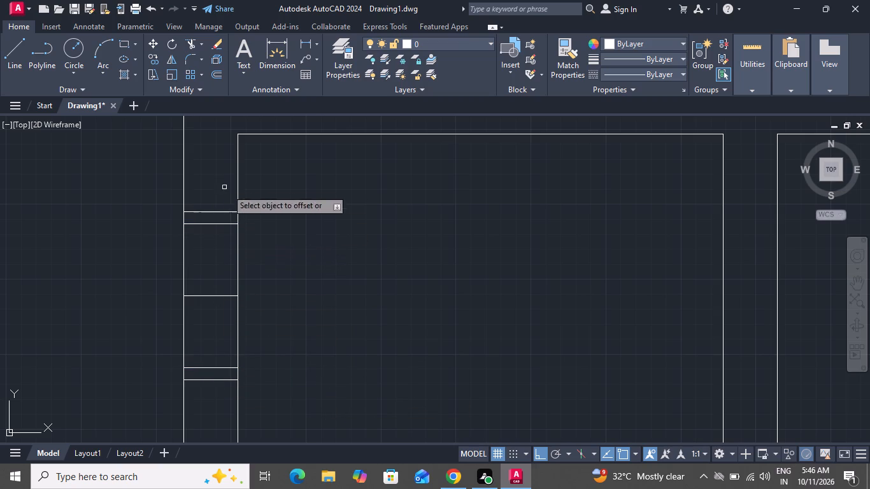
{"action": "right_click", "coordinate": [294, 225]}
{"action": "left_click", "coordinate": [334, 248]}
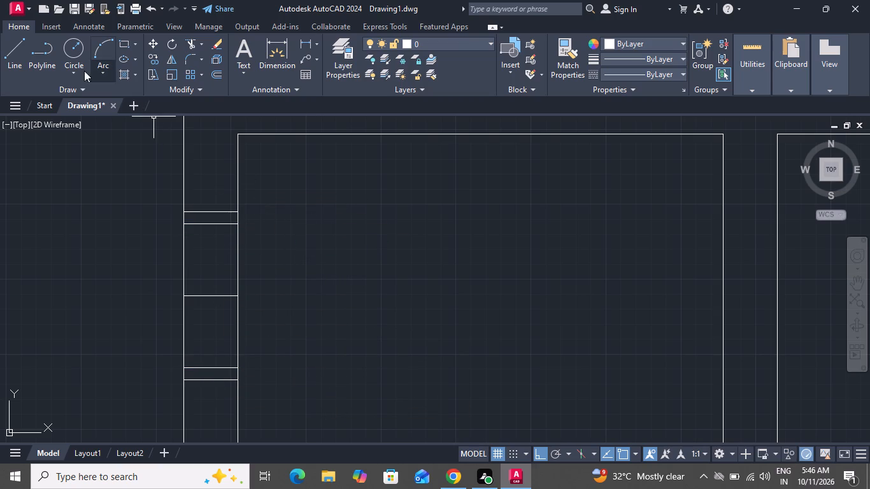
Draw a vertical line about 2' long midway in the left wall's thickness, joining the midpoints of the two 1'-offset lines.
{"action": "left_click", "coordinate": [10, 42]}
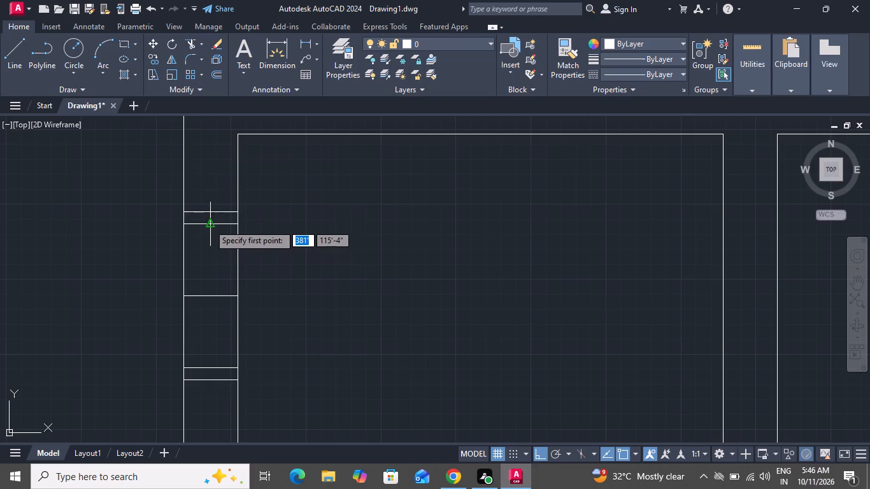
{"action": "left_click_drag", "start_coordinate": [211, 222], "coordinate": [211, 230]}
{"action": "left_click", "coordinate": [211, 364]}
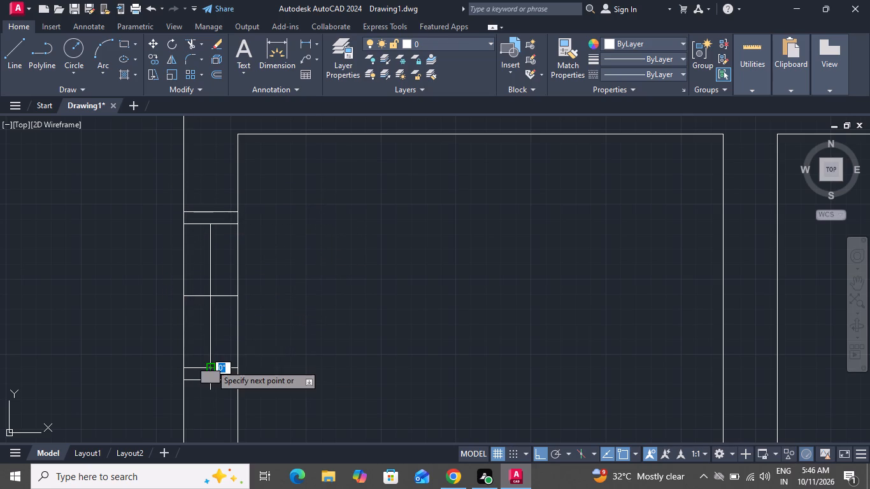
{"action": "right_click", "coordinate": [211, 364]}
{"action": "left_click", "coordinate": [238, 243]}
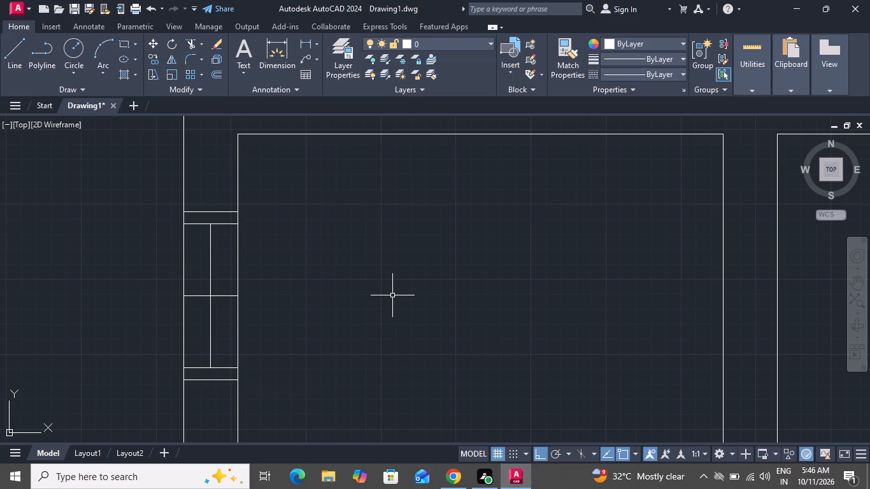
Offset the vertical centre line of the left wall's window 1" to each side and finish offsetting.
{"action": "type", "text": "o 1"}
{"action": "key", "text": "shift+quotedbl"}
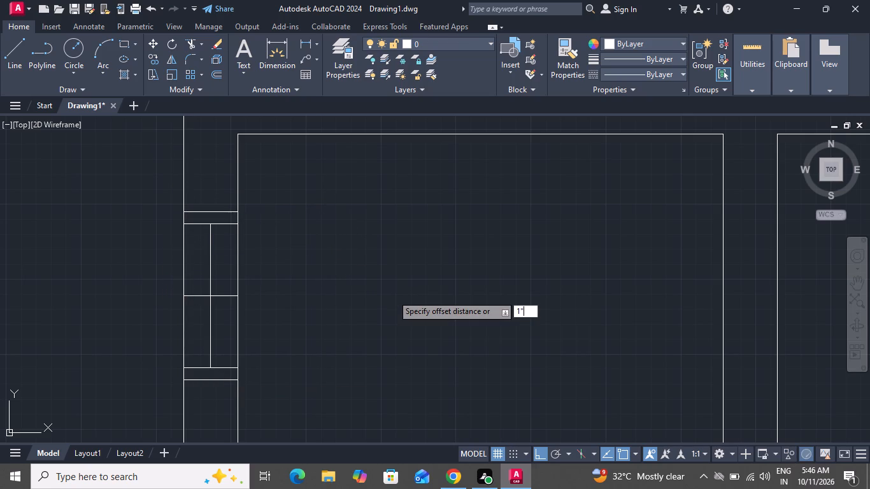
{"action": "key", "text": "Return"}
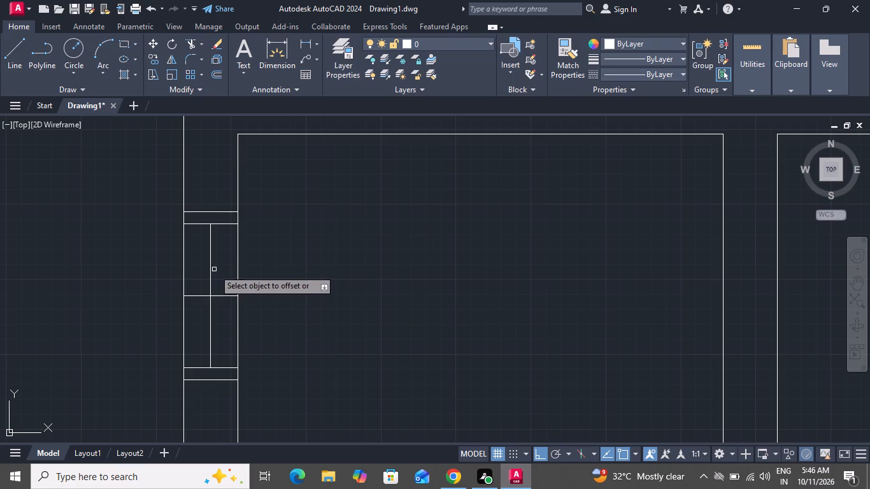
{"action": "left_click", "coordinate": [209, 270]}
{"action": "left_click", "coordinate": [225, 269]}
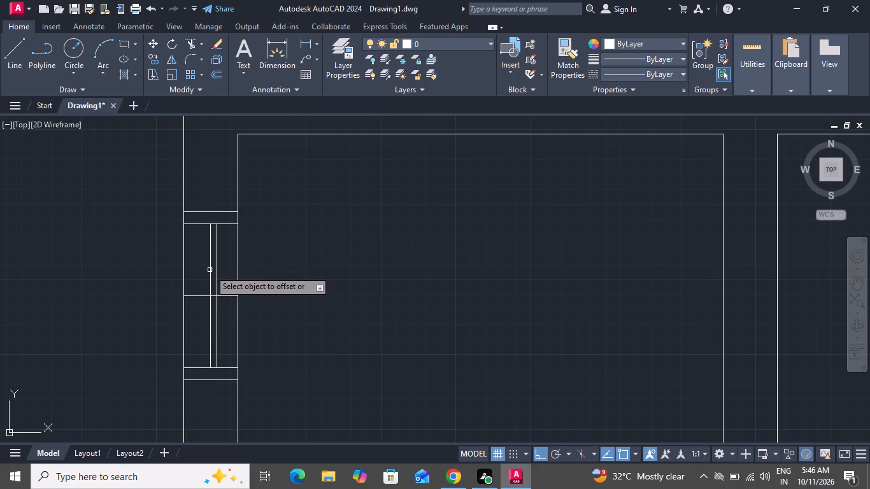
{"action": "left_click", "coordinate": [210, 270]}
{"action": "left_click", "coordinate": [194, 267]}
{"action": "right_click", "coordinate": [285, 258]}
{"action": "left_click", "coordinate": [314, 280]}
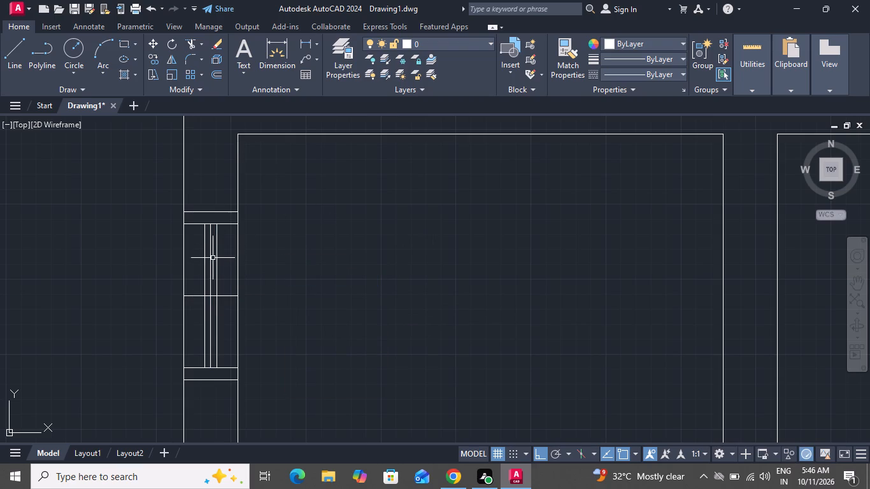
Delete the window's original vertical centre line and the short horizontal line crossing its middle.
{"action": "scroll", "coordinate": [213, 253], "scroll_direction": "up", "scroll_amount": 2}
{"action": "scroll", "coordinate": [215, 241], "scroll_direction": "down", "scroll_amount": 2}
{"action": "scroll", "coordinate": [264, 281], "scroll_direction": "down", "scroll_amount": 1}
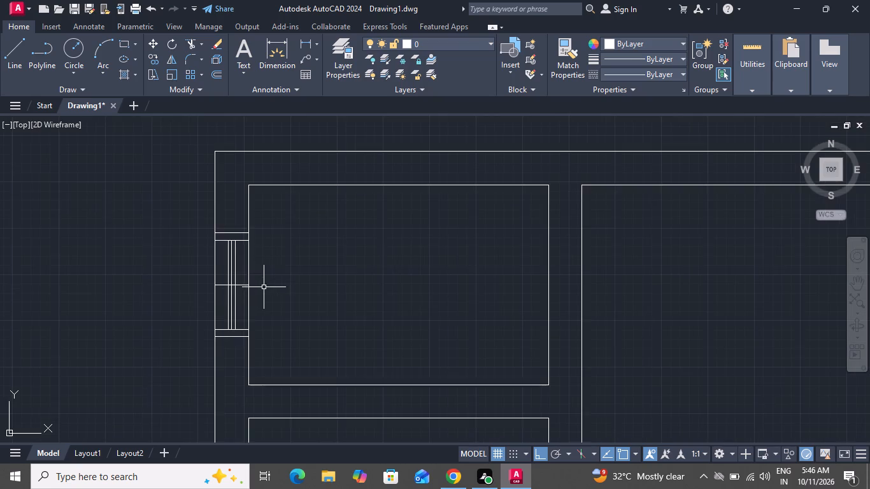
{"action": "scroll", "coordinate": [232, 287], "scroll_direction": "up", "scroll_amount": 4}
{"action": "left_click", "coordinate": [232, 256]}
{"action": "left_click", "coordinate": [213, 289]}
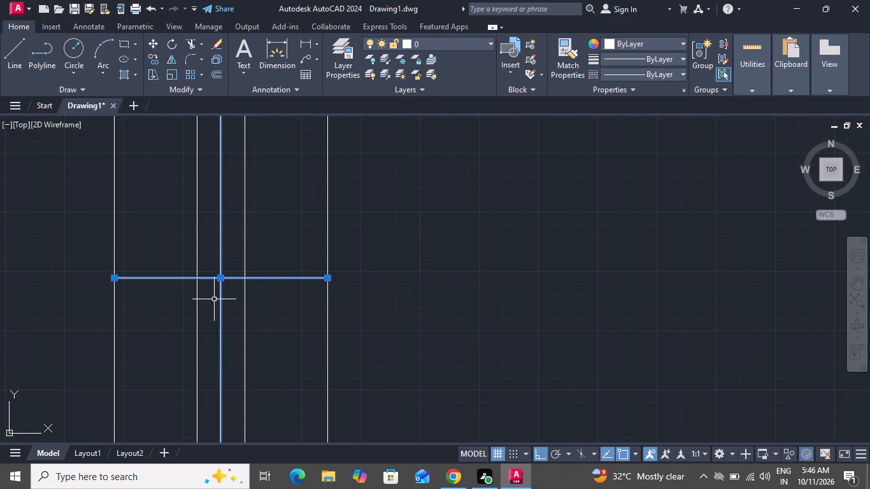
{"action": "key", "text": "Delete"}
Examine the window in the left wall and the surrounding rooms of the floor plan.
{"action": "scroll", "coordinate": [338, 374], "scroll_direction": "down", "scroll_amount": 5}
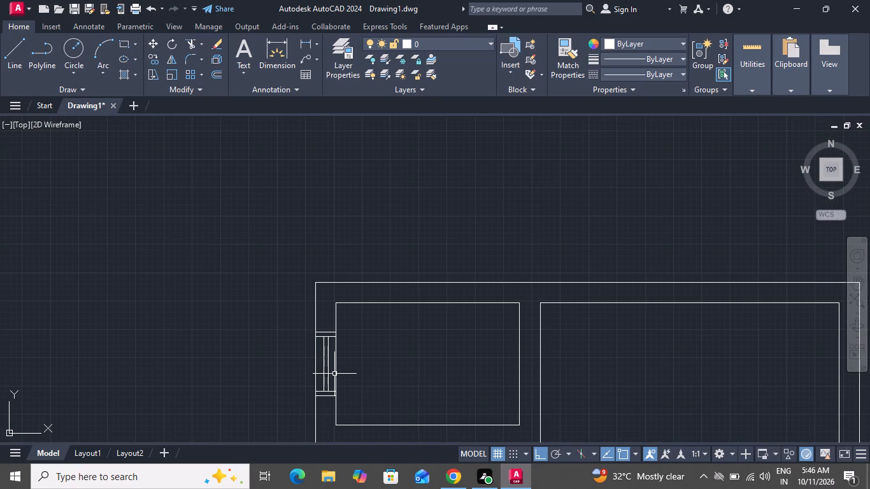
{"action": "scroll", "coordinate": [372, 362], "scroll_direction": "up", "scroll_amount": 1}
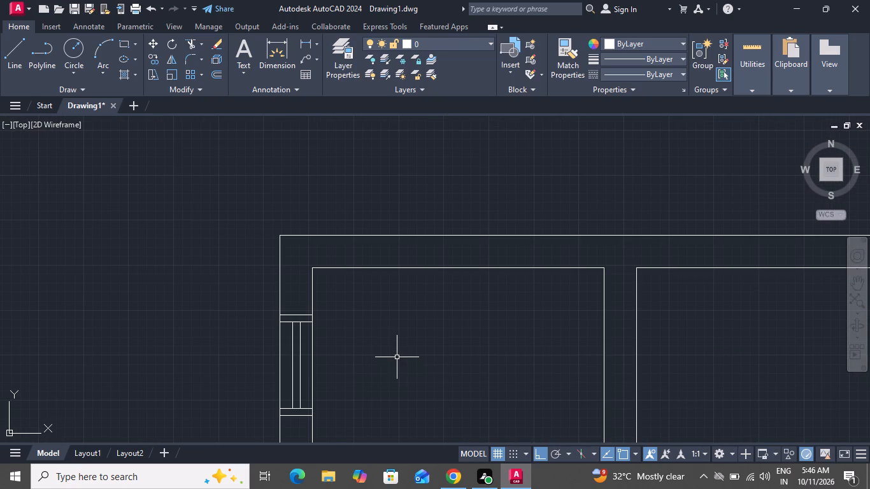
{"action": "scroll", "coordinate": [393, 351], "scroll_direction": "down", "scroll_amount": 1}
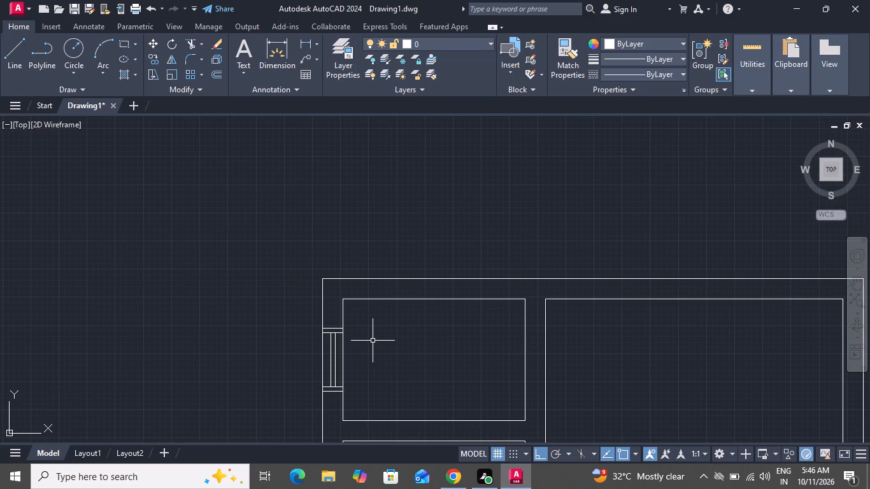
{"action": "scroll", "coordinate": [381, 313], "scroll_direction": "down", "scroll_amount": 1}
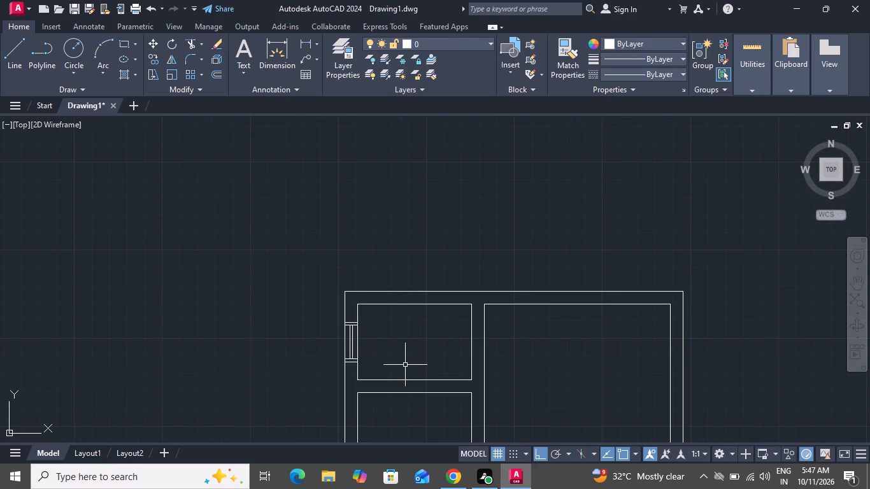
{"action": "scroll", "coordinate": [406, 374], "scroll_direction": "down", "scroll_amount": 1}
{"action": "scroll", "coordinate": [406, 374], "scroll_direction": "up", "scroll_amount": 4}
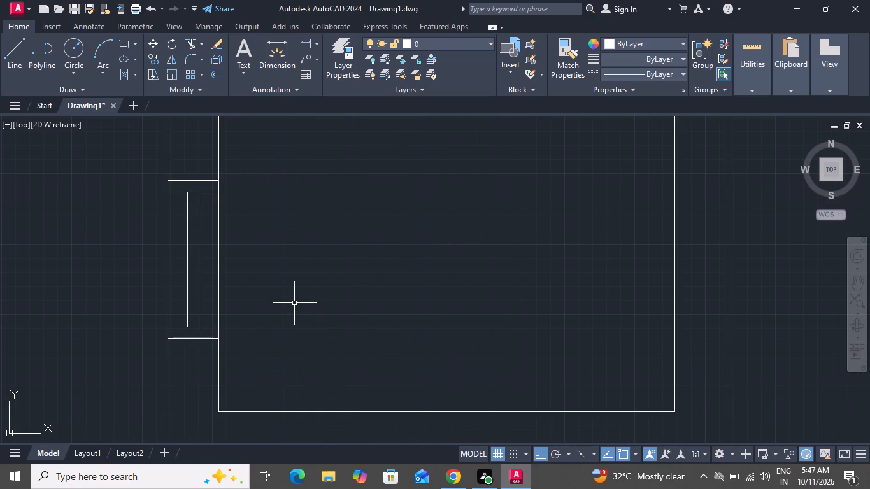
{"action": "scroll", "coordinate": [296, 303], "scroll_direction": "down", "scroll_amount": 3}
{"action": "scroll", "coordinate": [390, 315], "scroll_direction": "up", "scroll_amount": 1}
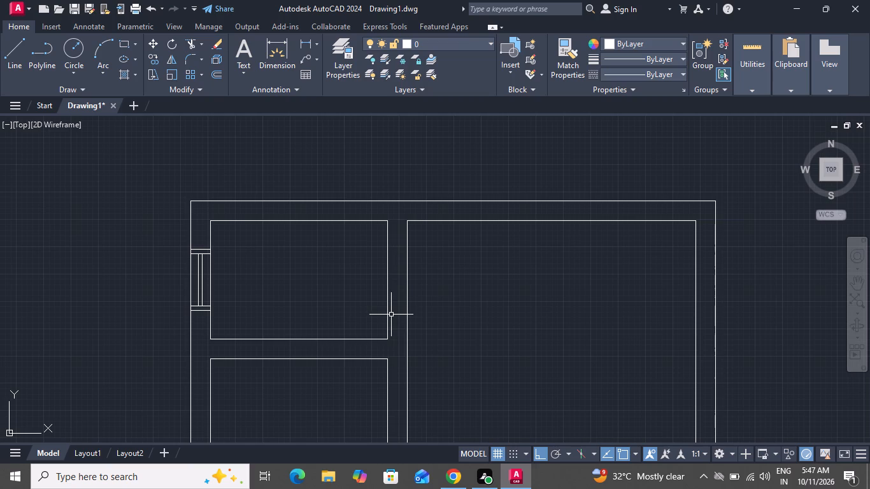
{"action": "scroll", "coordinate": [368, 334], "scroll_direction": "down", "scroll_amount": 3}
{"action": "scroll", "coordinate": [361, 356], "scroll_direction": "up", "scroll_amount": 2}
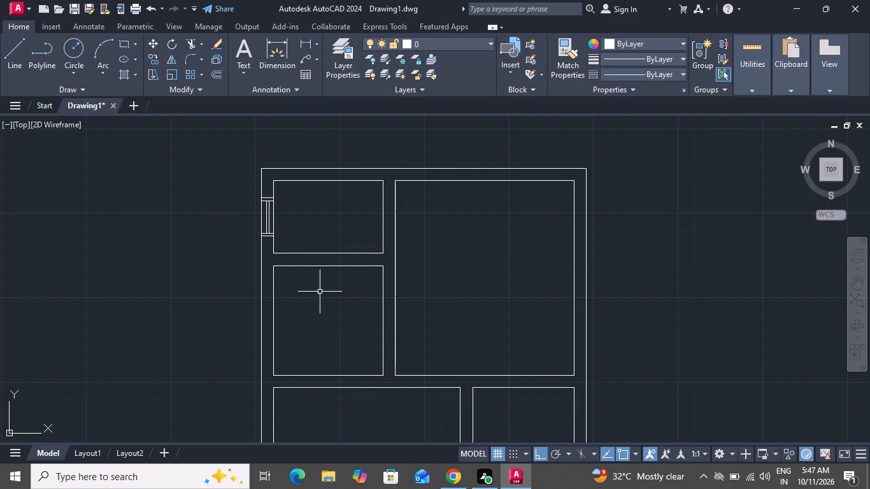
Draw a short horizontal line across the left wall's thickness at the midpoint of the second room's left side.
{"action": "left_click", "coordinate": [10, 55]}
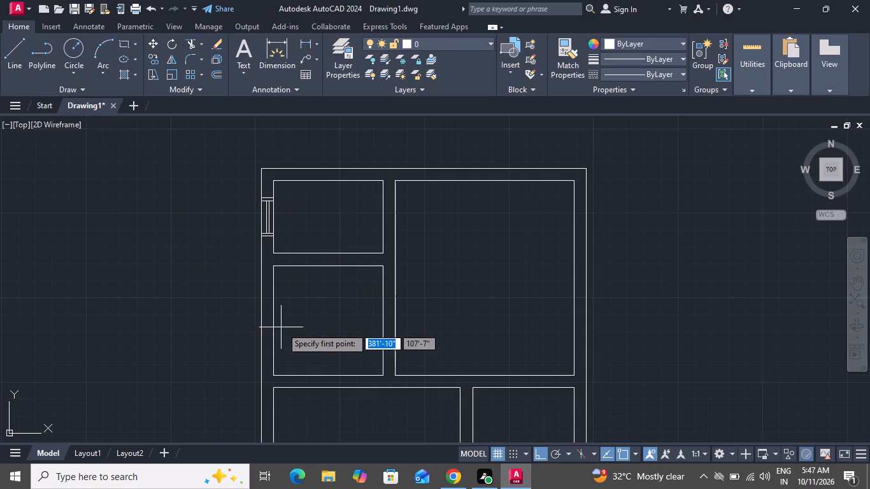
{"action": "left_click", "coordinate": [271, 318]}
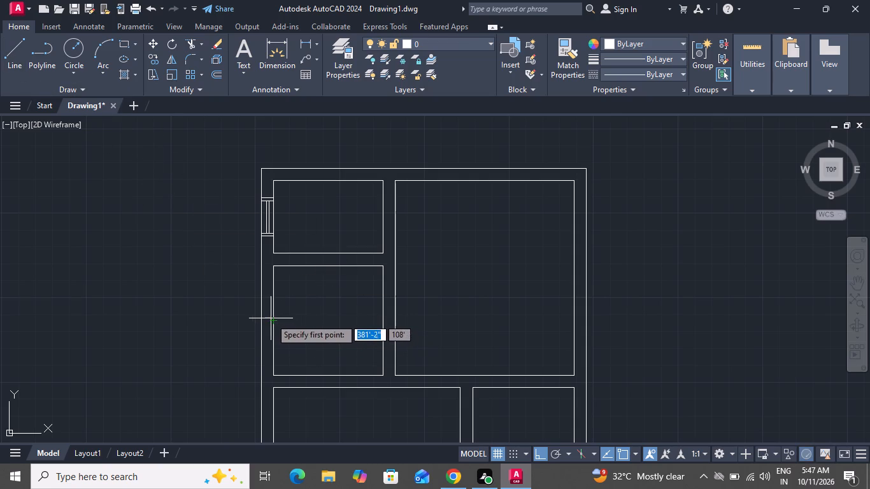
{"action": "left_click", "coordinate": [261, 316]}
{"action": "right_click", "coordinate": [260, 313]}
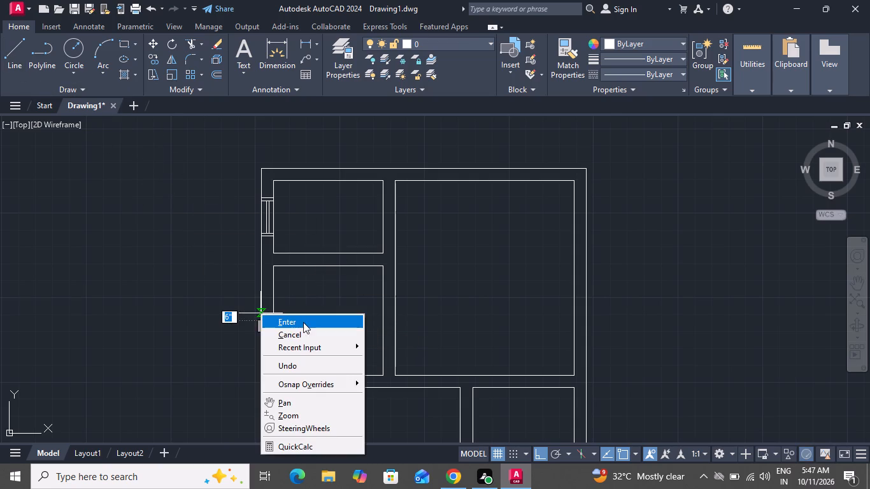
{"action": "left_click", "coordinate": [320, 332]}
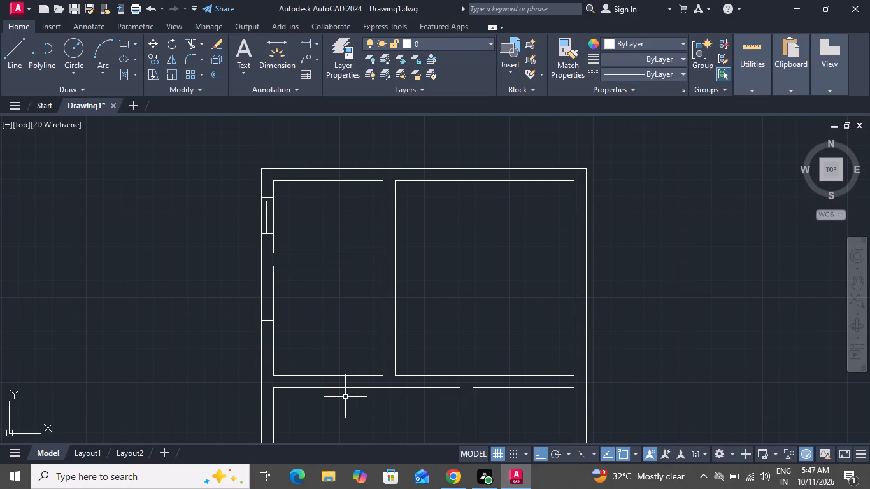
Offset the new short line in the left wall 1' downward and 1' upward, and finish offsetting.
{"action": "type", "text": "o 1'"}
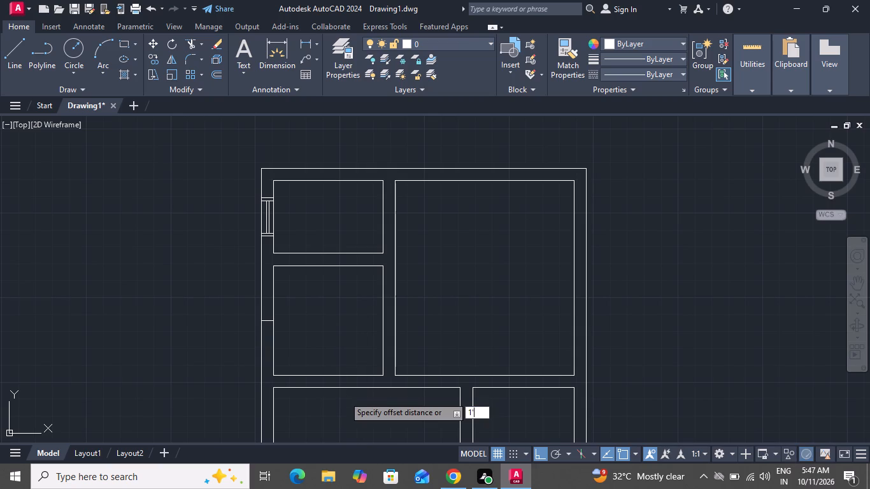
{"action": "key", "text": "Return"}
{"action": "scroll", "coordinate": [269, 336], "scroll_direction": "up", "scroll_amount": 3}
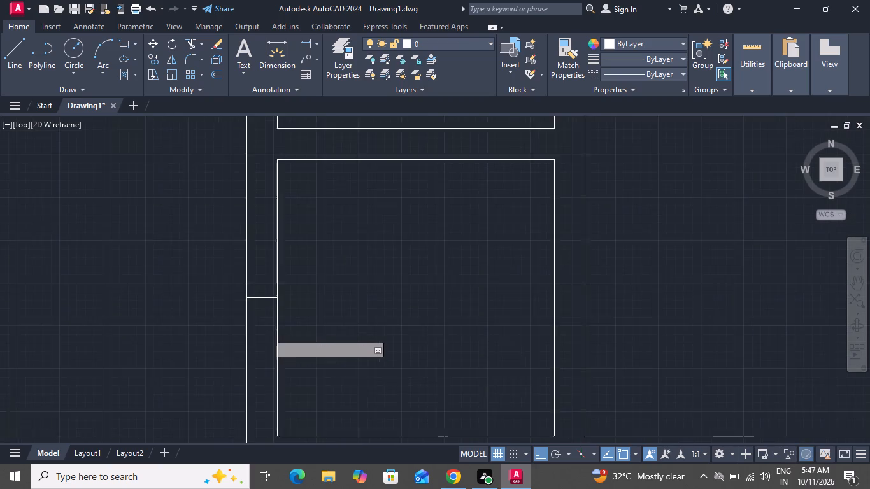
{"action": "left_click", "coordinate": [267, 278]}
{"action": "left_click", "coordinate": [264, 323]}
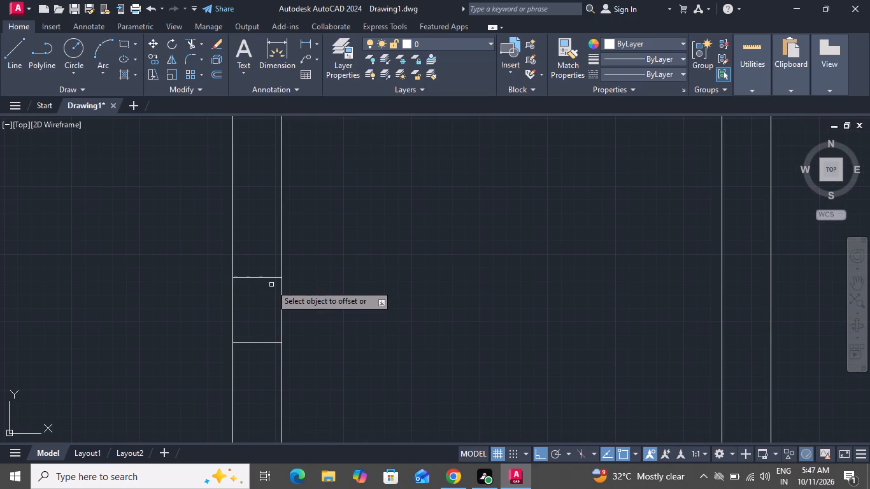
{"action": "left_click_drag", "start_coordinate": [271, 278], "coordinate": [273, 269]}
{"action": "left_click", "coordinate": [275, 239]}
{"action": "right_click", "coordinate": [338, 257]}
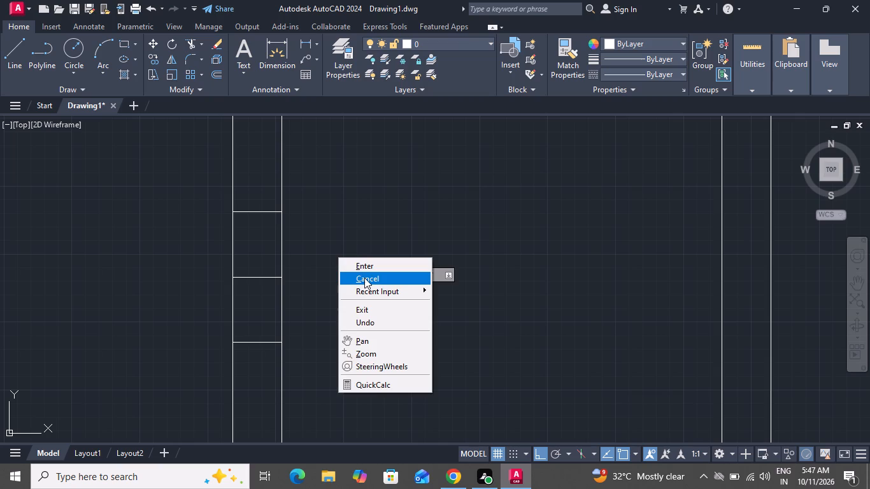
{"action": "left_click", "coordinate": [364, 278]}
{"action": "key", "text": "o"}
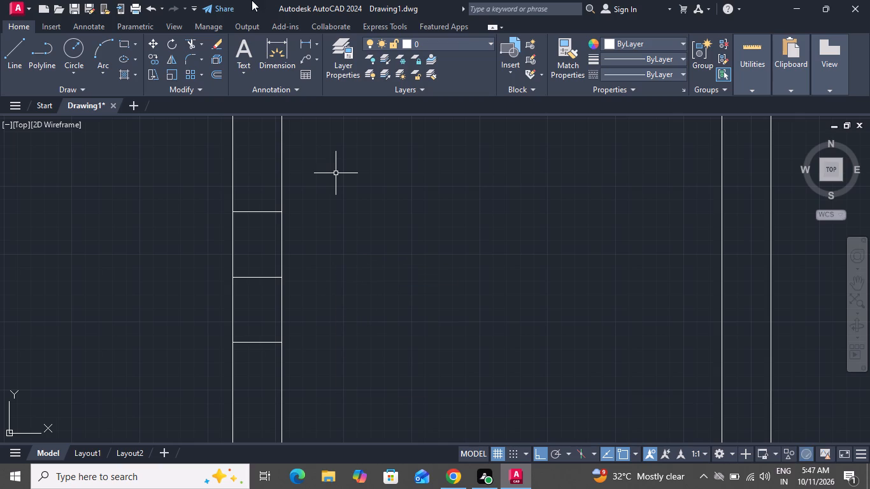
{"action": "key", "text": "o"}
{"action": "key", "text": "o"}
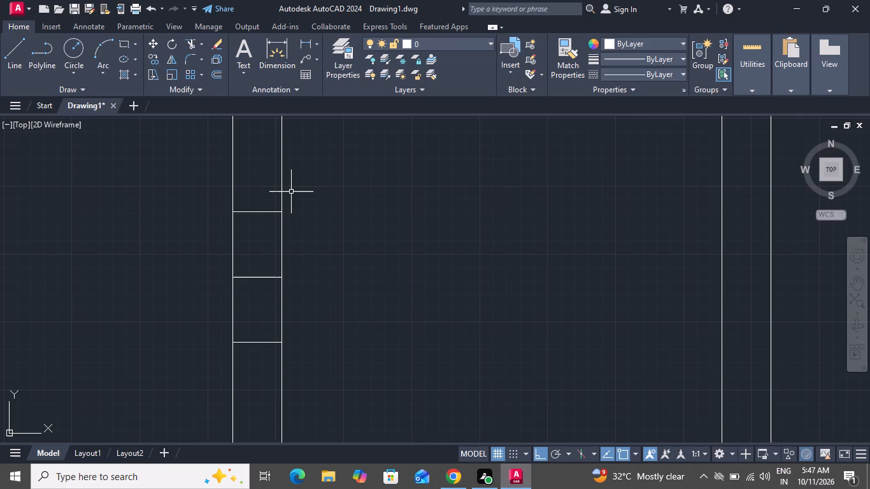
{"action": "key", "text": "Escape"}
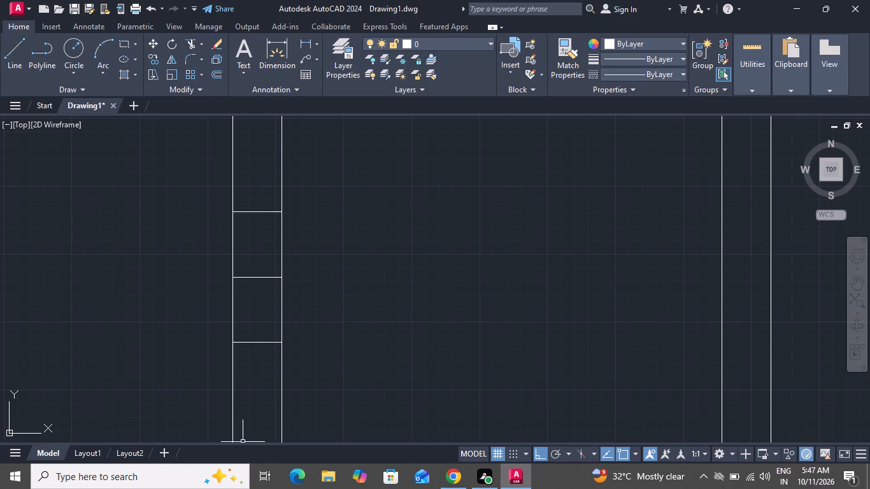
Offset the lowest short line beside the second room 2" downward and the highest one 2" upward, and finish offsetting.
{"action": "type", "text": "o"}
{"action": "key", "text": "space"}
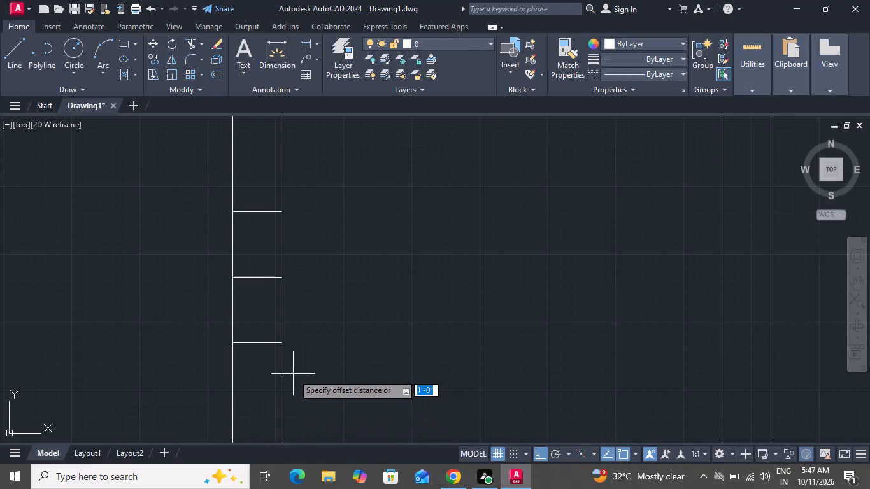
{"action": "key", "text": "2"}
{"action": "key", "text": "shift+quotedbl"}
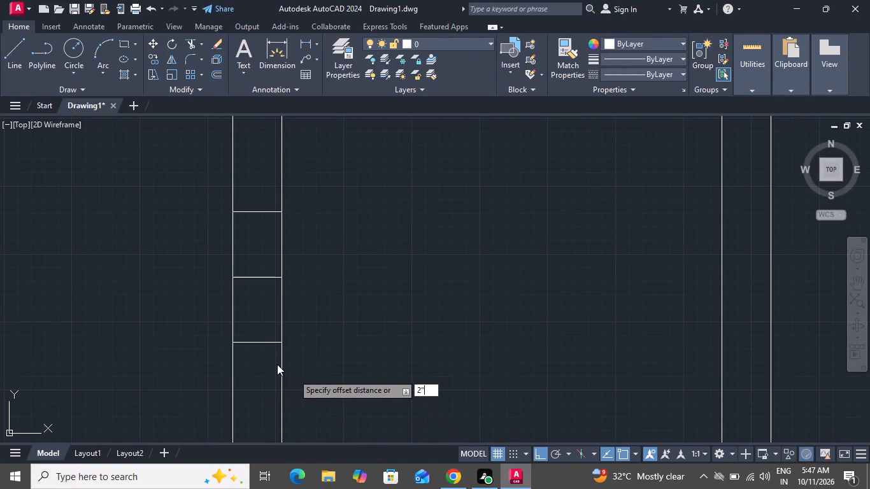
{"action": "key", "text": "Return"}
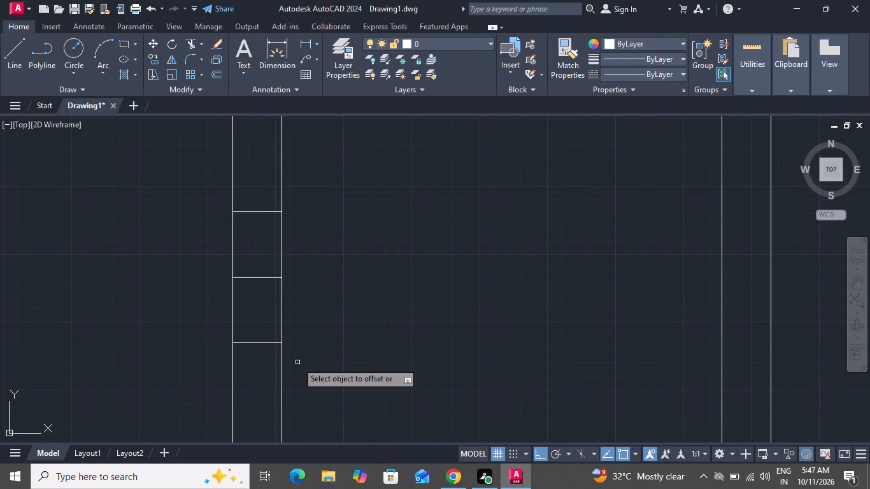
{"action": "left_click", "coordinate": [265, 343]}
{"action": "left_click", "coordinate": [270, 371]}
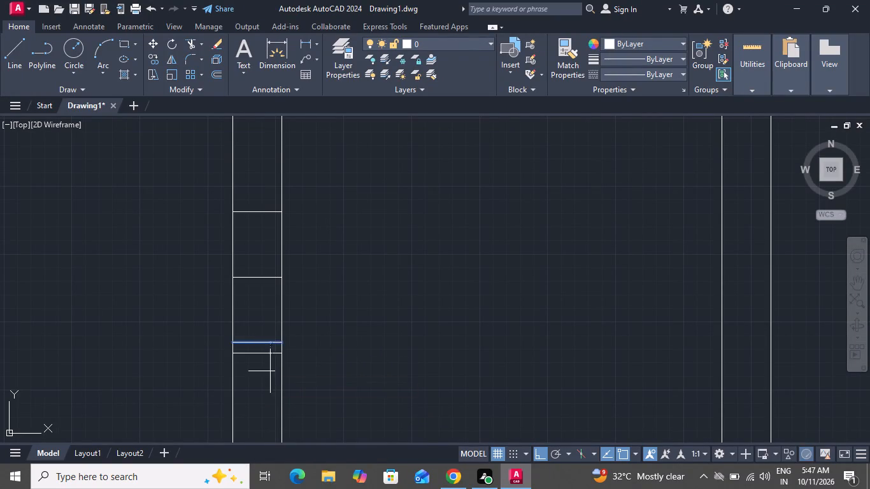
{"action": "left_click", "coordinate": [259, 211]}
{"action": "left_click", "coordinate": [259, 188]}
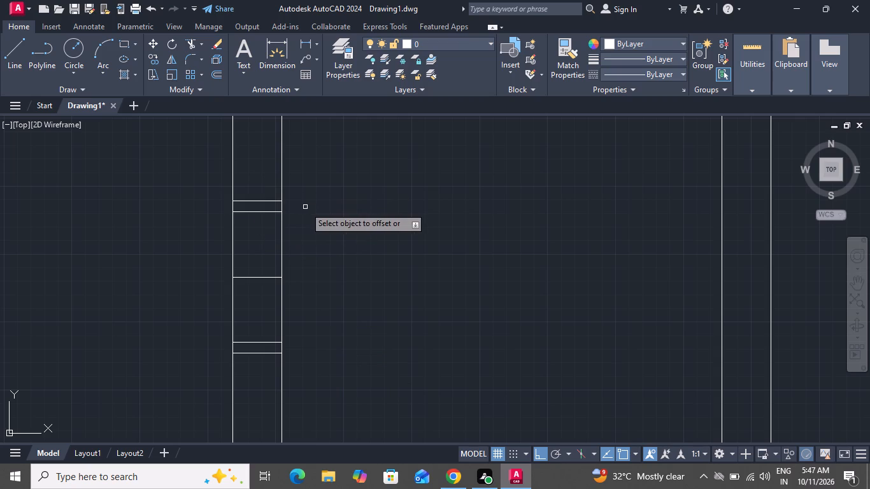
{"action": "right_click", "coordinate": [317, 217]}
{"action": "left_click", "coordinate": [336, 228]}
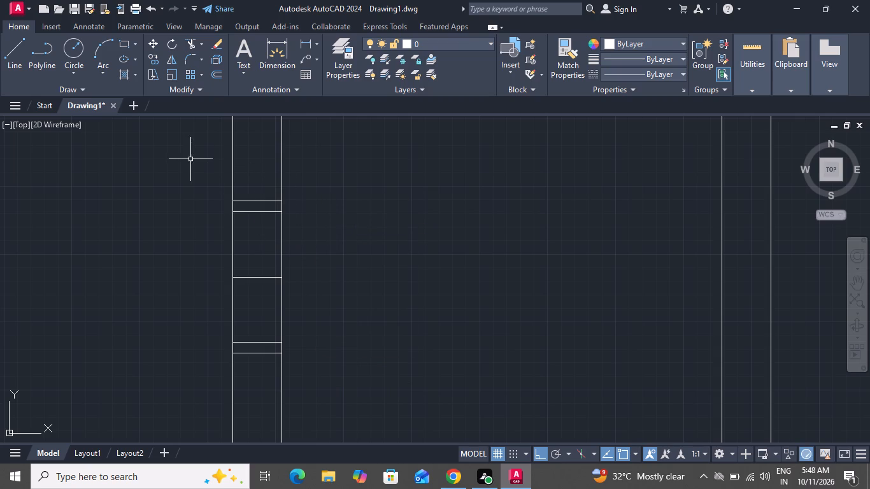
Draw a vertical line about 2' long midway in the left wall's thickness, joining the midpoints of the second window's two 1'-offset lines.
{"action": "left_click", "coordinate": [13, 49]}
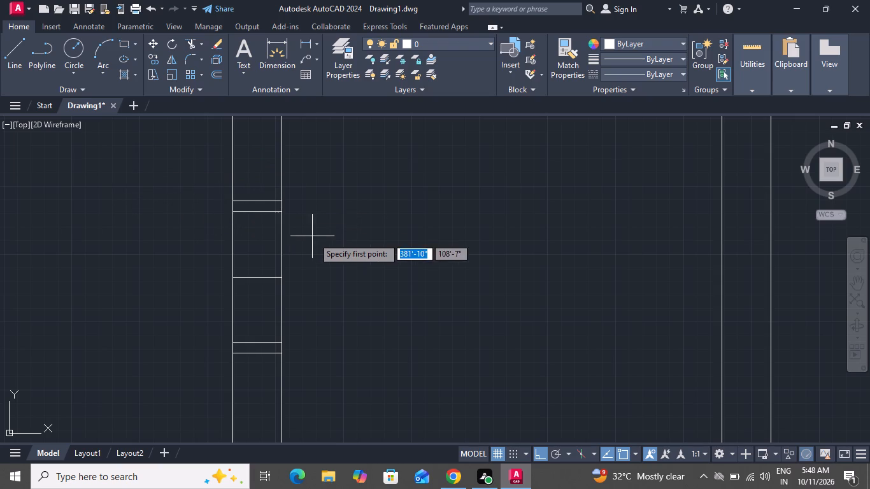
{"action": "left_click", "coordinate": [256, 213]}
{"action": "left_click", "coordinate": [255, 344]}
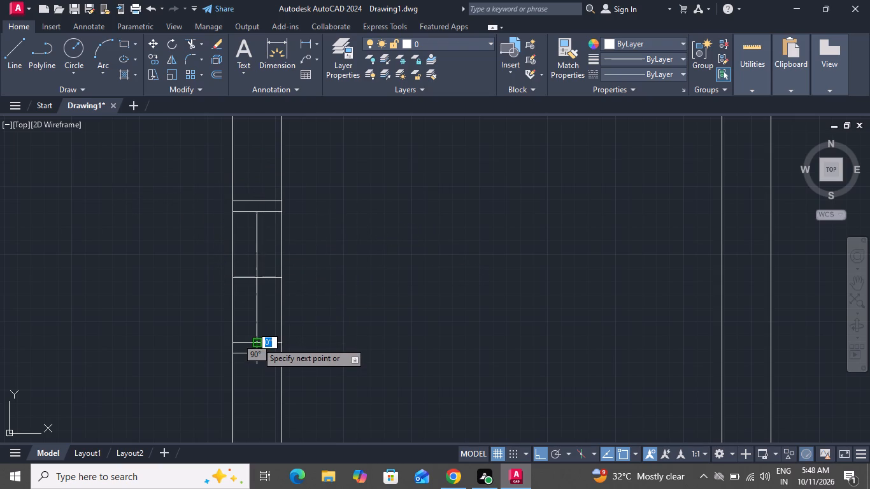
{"action": "right_click", "coordinate": [257, 342]}
{"action": "left_click", "coordinate": [276, 207]}
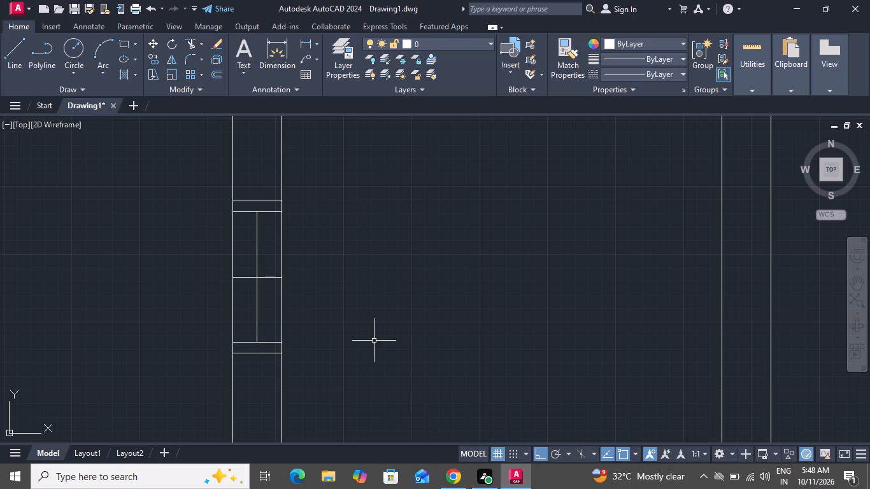
Offset the second window's vertical centre line 1" to the right and 1" to the left, and finish offsetting.
{"action": "type", "text": "o 1"}
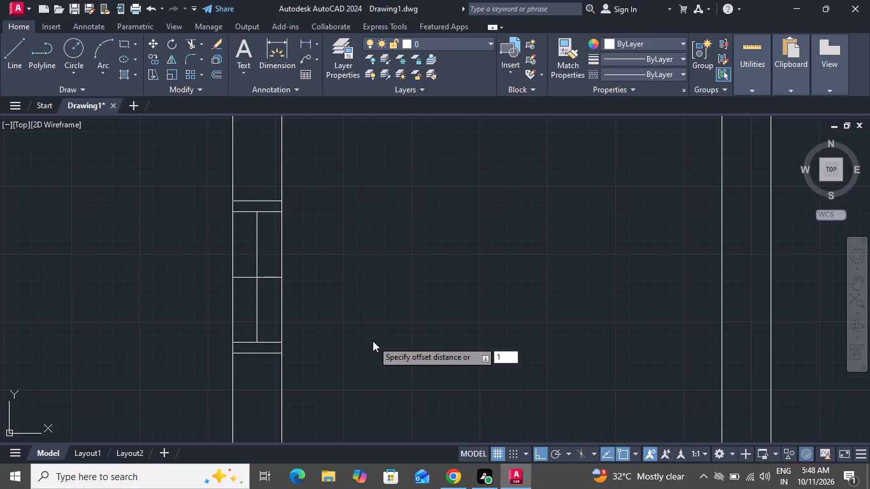
{"action": "key", "text": "shift+quotedbl"}
{"action": "key", "text": "Return"}
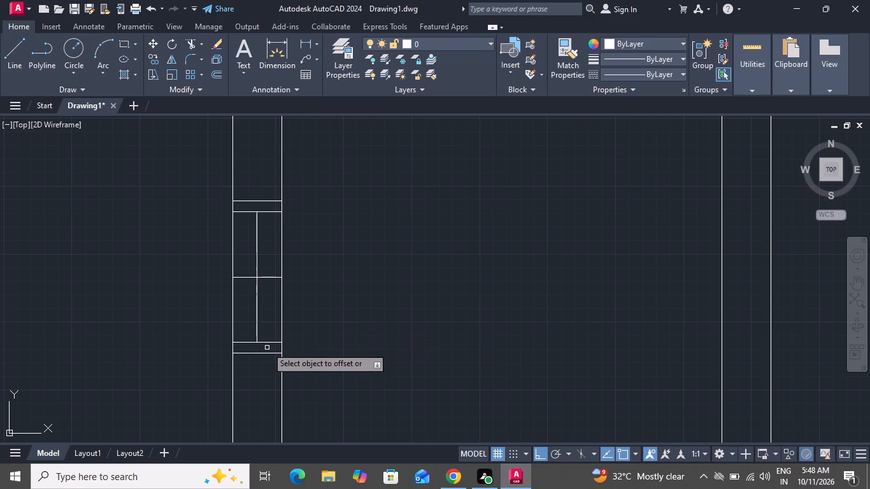
{"action": "left_click", "coordinate": [255, 325]}
{"action": "left_click", "coordinate": [272, 320]}
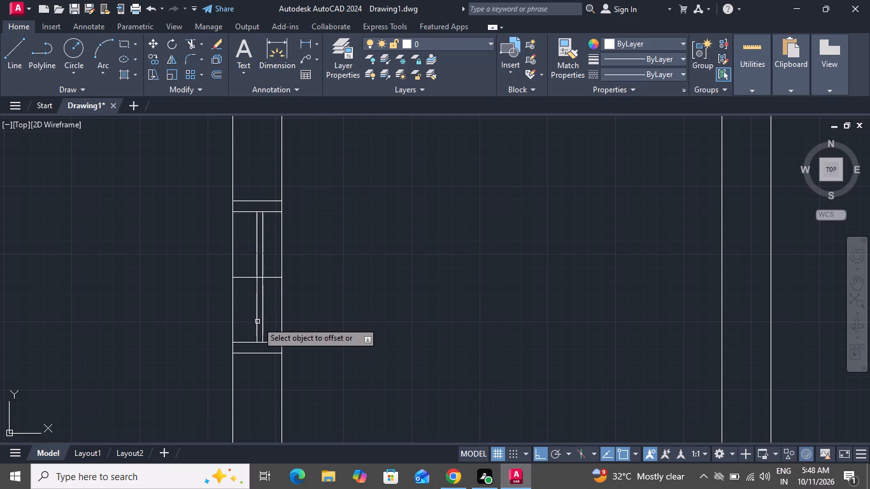
{"action": "left_click", "coordinate": [255, 318]}
{"action": "left_click", "coordinate": [250, 318]}
{"action": "right_click", "coordinate": [250, 317]}
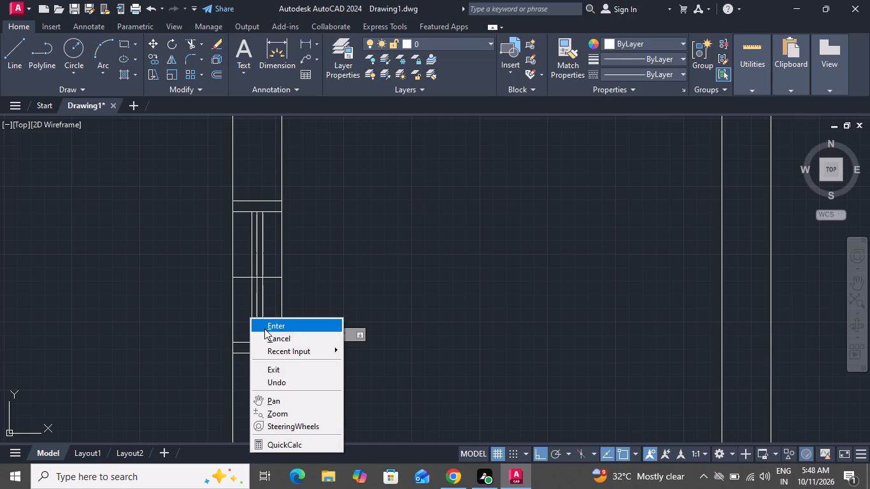
{"action": "left_click", "coordinate": [266, 334]}
Delete the second window's vertical centre line and the short horizontal line crossing its middle.
{"action": "scroll", "coordinate": [257, 295], "scroll_direction": "down", "scroll_amount": 1}
{"action": "scroll", "coordinate": [258, 293], "scroll_direction": "up", "scroll_amount": 5}
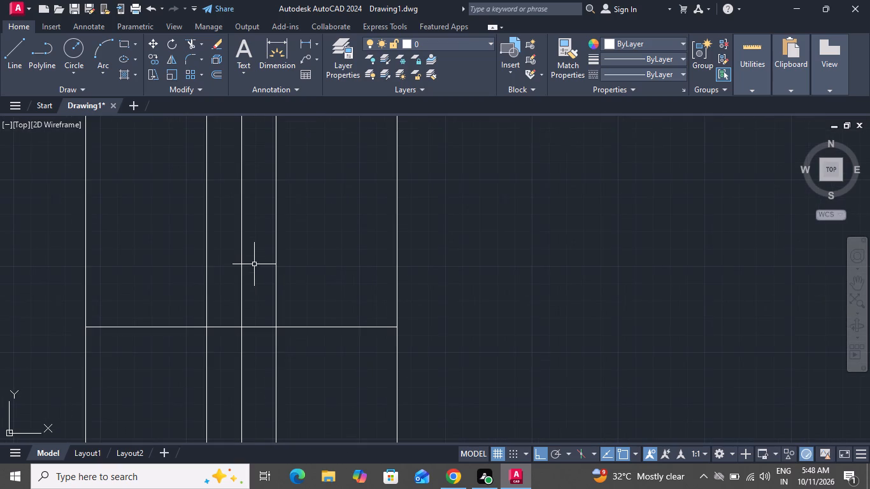
{"action": "left_click_drag", "start_coordinate": [254, 274], "coordinate": [254, 282]}
{"action": "left_click", "coordinate": [234, 357]}
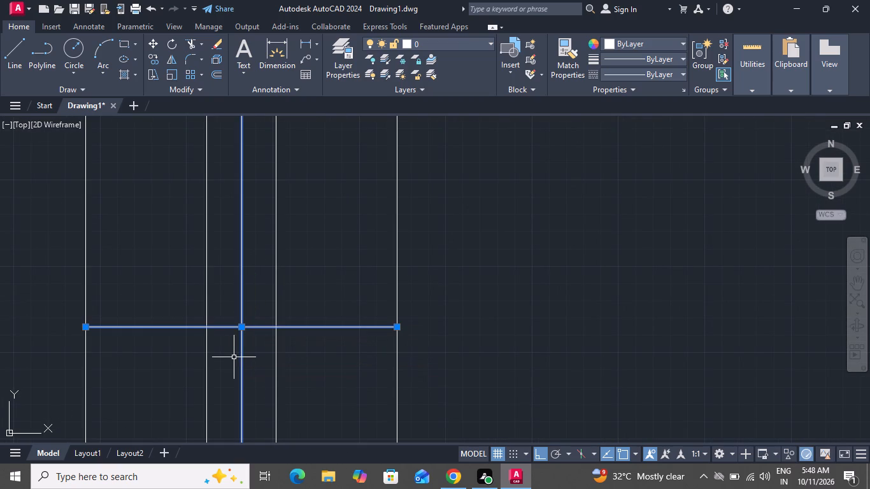
{"action": "key", "text": "Delete"}
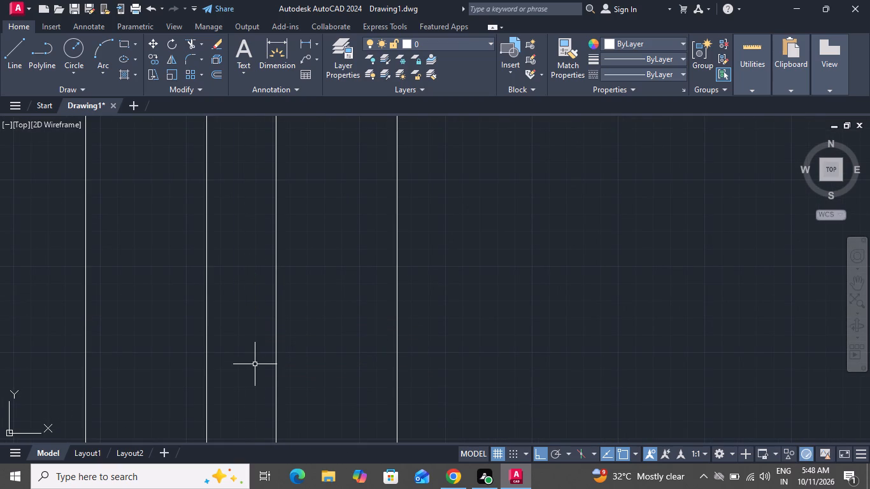
Draw a 9" horizontal line across the right wall's thickness at the midpoint of the large upper-right room's right side.
{"action": "scroll", "coordinate": [257, 365], "scroll_direction": "down", "scroll_amount": 1}
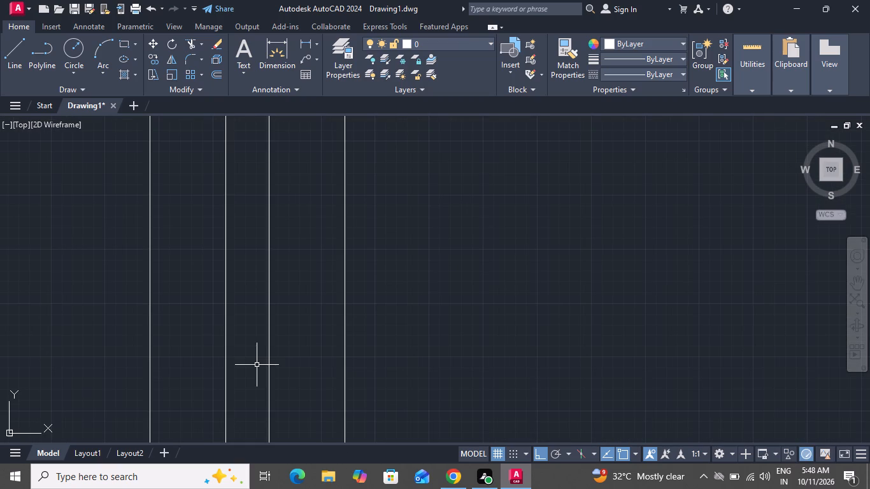
{"action": "scroll", "coordinate": [289, 392], "scroll_direction": "down", "scroll_amount": 2}
{"action": "left_click", "coordinate": [16, 43]}
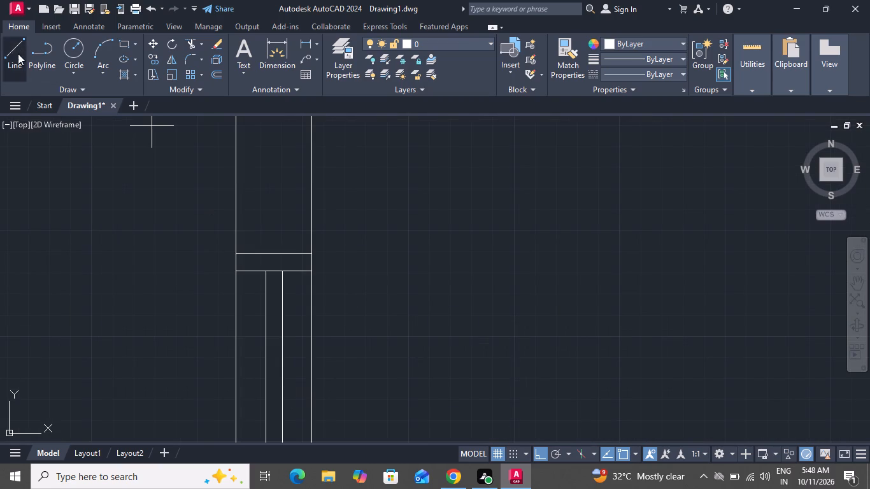
{"action": "scroll", "coordinate": [157, 231], "scroll_direction": "down", "scroll_amount": 2}
{"action": "scroll", "coordinate": [159, 236], "scroll_direction": "up", "scroll_amount": 1}
{"action": "scroll", "coordinate": [159, 236], "scroll_direction": "down", "scroll_amount": 3}
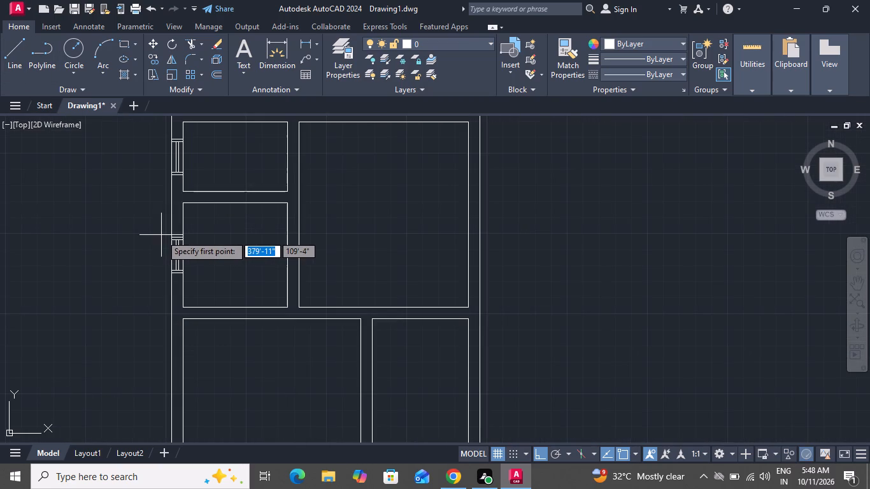
{"action": "left_click", "coordinate": [467, 213]}
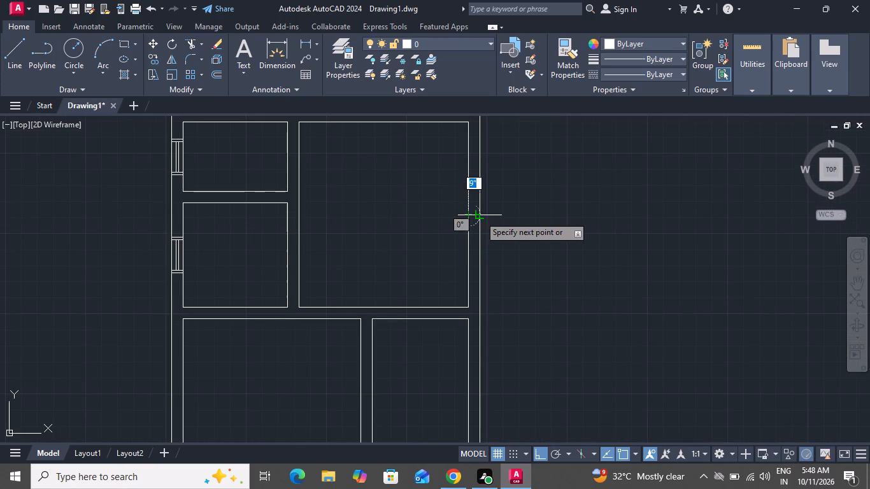
{"action": "left_click", "coordinate": [480, 216]}
{"action": "right_click", "coordinate": [482, 216]}
{"action": "left_click", "coordinate": [496, 234]}
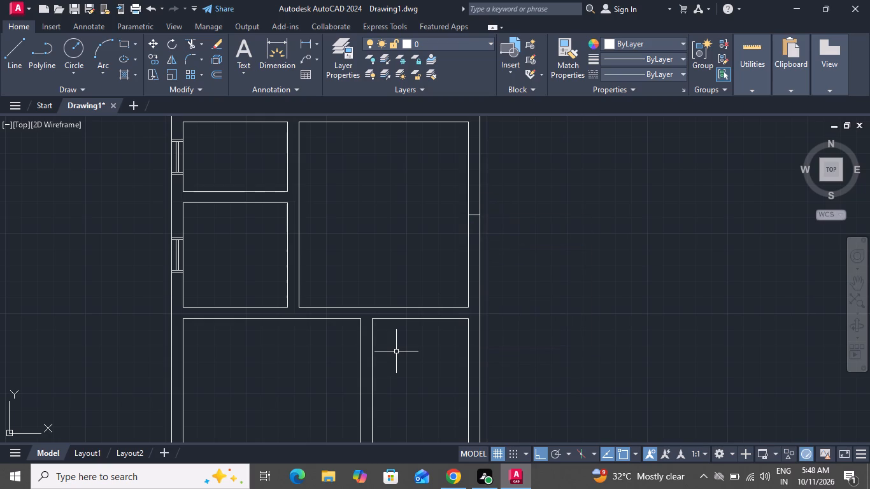
Offset the short line in the right wall 2' upward and 2' downward, and finish offsetting.
{"action": "type", "text": "o"}
{"action": "key", "text": "space"}
{"action": "type", "text": "2'"}
{"action": "key", "text": "Return"}
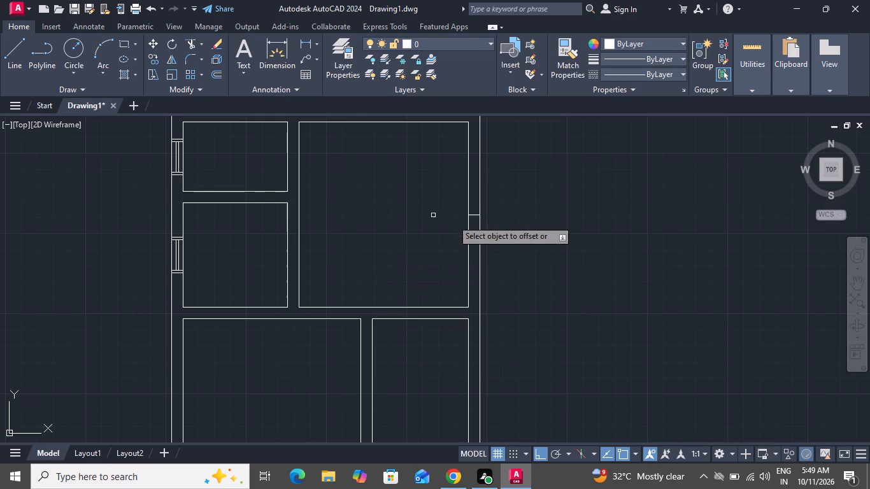
{"action": "scroll", "coordinate": [475, 224], "scroll_direction": "up", "scroll_amount": 2}
{"action": "left_click", "coordinate": [471, 200]}
{"action": "left_click", "coordinate": [473, 161]}
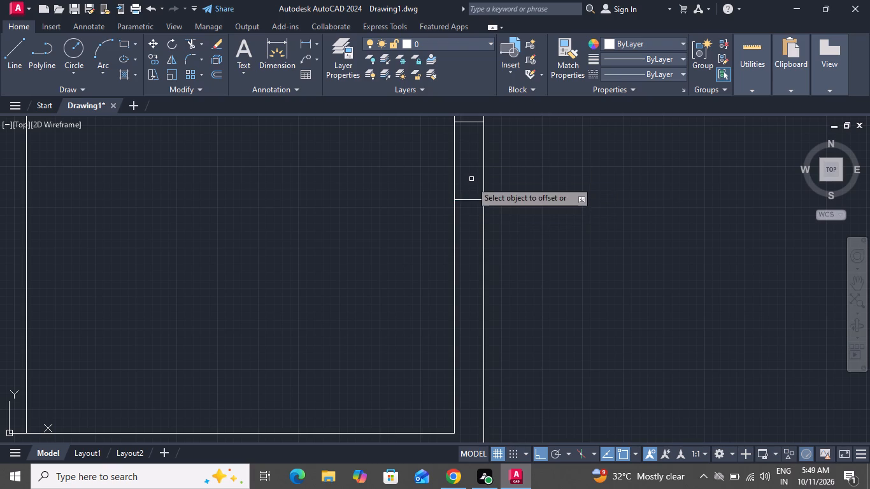
{"action": "left_click", "coordinate": [470, 200]}
{"action": "left_click", "coordinate": [475, 274]}
{"action": "right_click", "coordinate": [499, 244]}
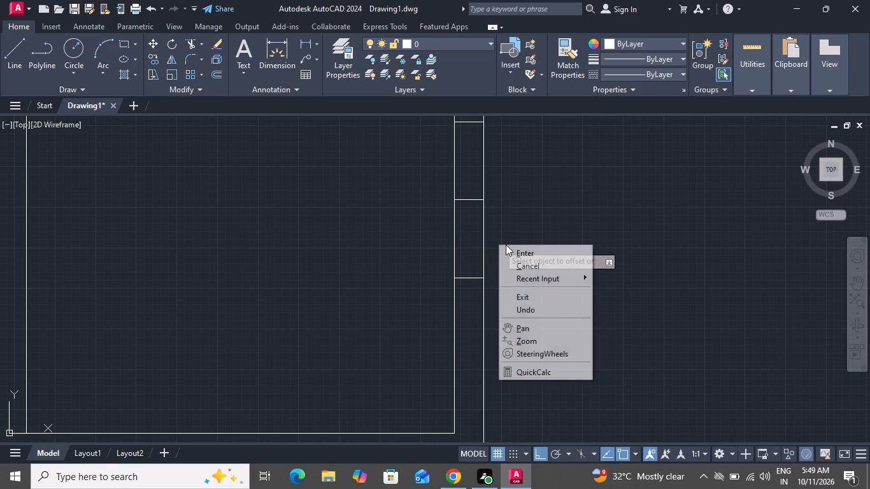
{"action": "left_click", "coordinate": [513, 263]}
Offset the lowest short line in the right wall 2" downward and the highest one 2" upward, and finish offsetting.
{"action": "key", "text": "o"}
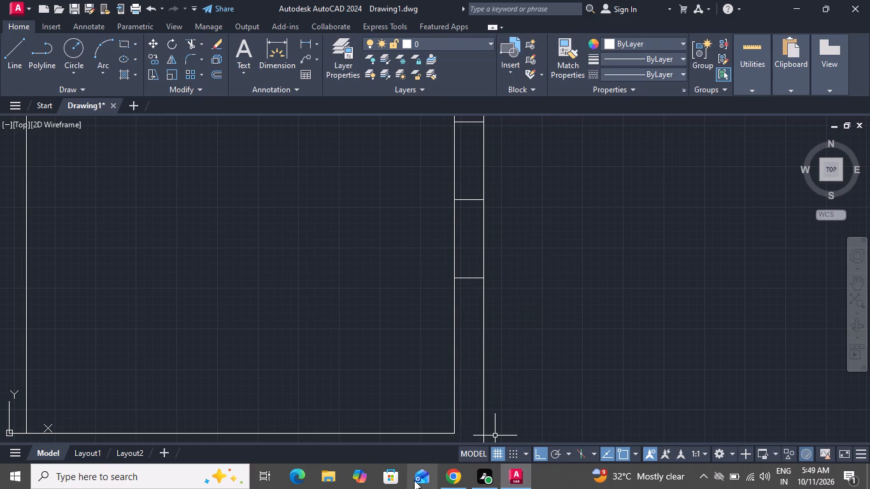
{"action": "key", "text": "space"}
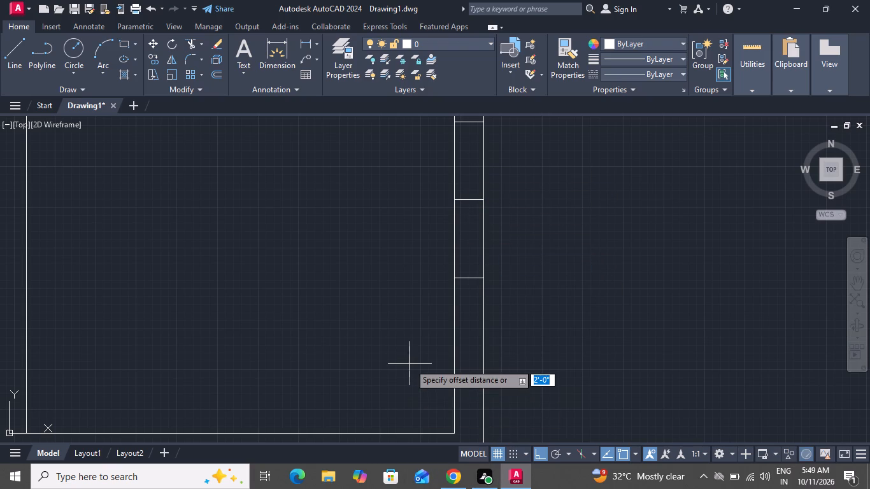
{"action": "key", "text": "2"}
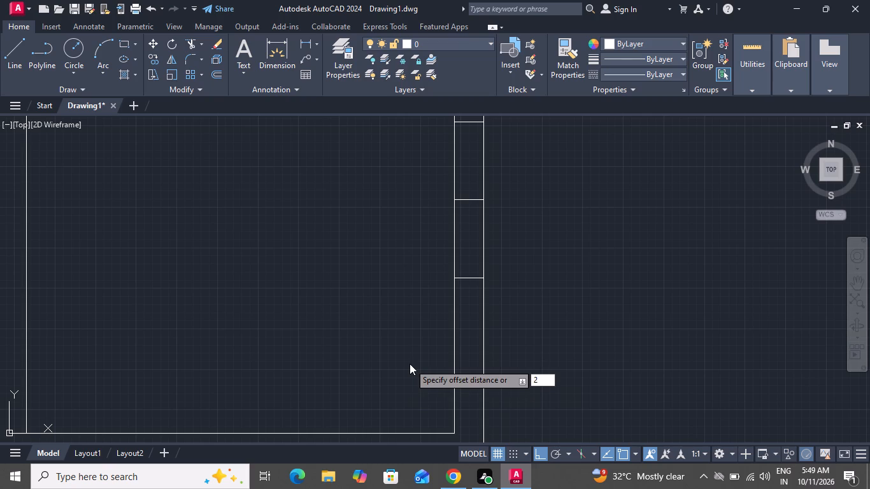
{"action": "key", "text": "shift+quotedbl"}
{"action": "key", "text": "Return"}
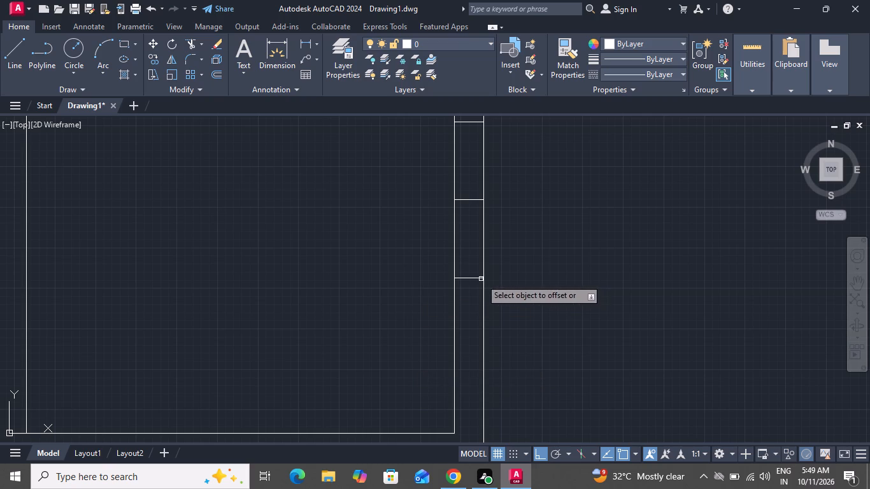
{"action": "left_click", "coordinate": [471, 279]}
{"action": "left_click", "coordinate": [464, 336]}
{"action": "left_click", "coordinate": [475, 122]}
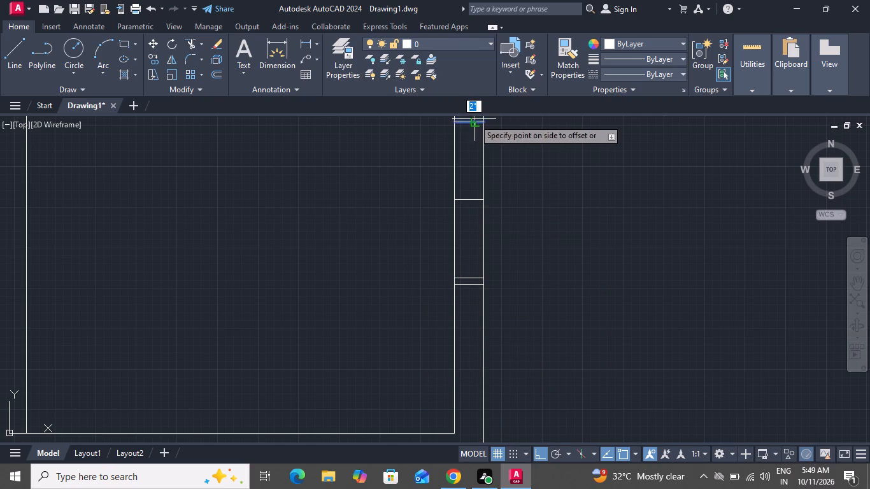
{"action": "left_click", "coordinate": [474, 118]}
{"action": "scroll", "coordinate": [532, 258], "scroll_direction": "down", "scroll_amount": 2}
{"action": "right_click", "coordinate": [538, 256]}
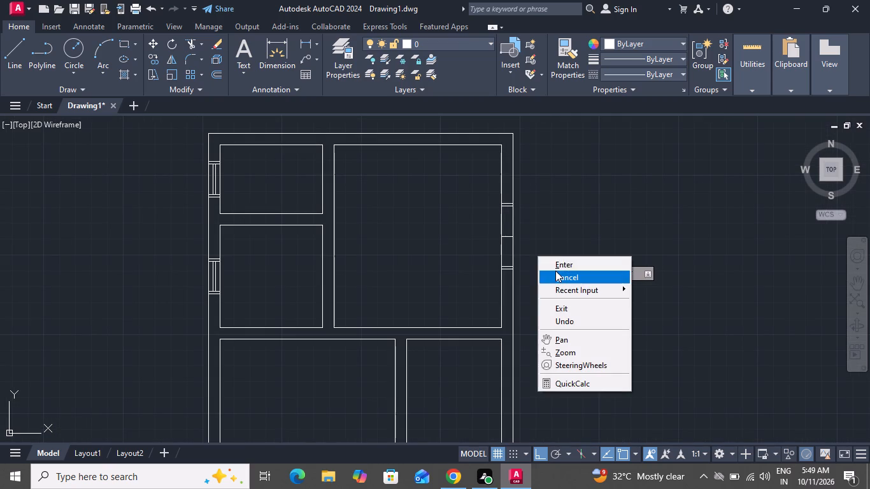
{"action": "left_click", "coordinate": [555, 271]}
Draw a 4' vertical line midway in the right wall's thickness, joining the midpoints of the two 2'-offset lines.
{"action": "left_click", "coordinate": [7, 64]}
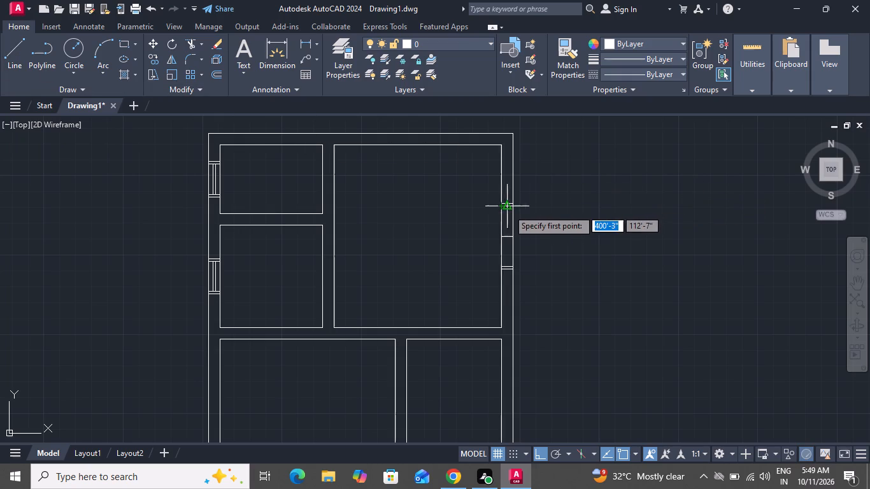
{"action": "scroll", "coordinate": [510, 209], "scroll_direction": "up", "scroll_amount": 3}
{"action": "left_click", "coordinate": [486, 195]}
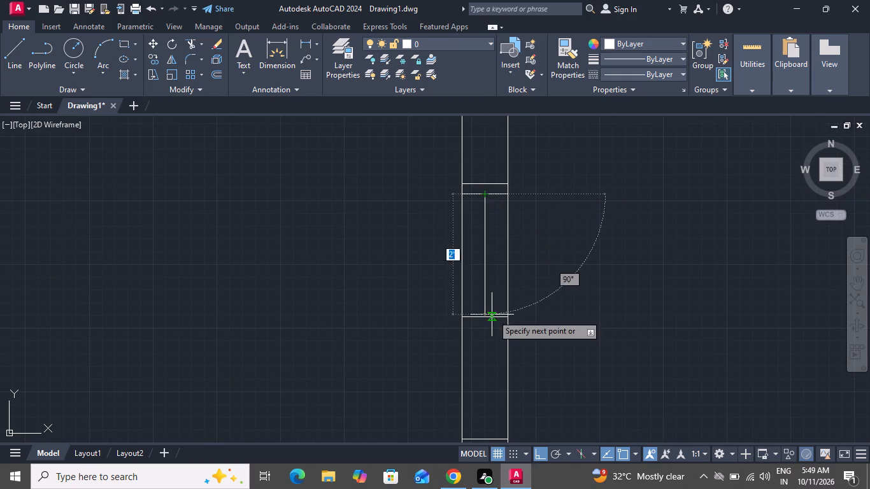
{"action": "scroll", "coordinate": [492, 314], "scroll_direction": "down", "scroll_amount": 2}
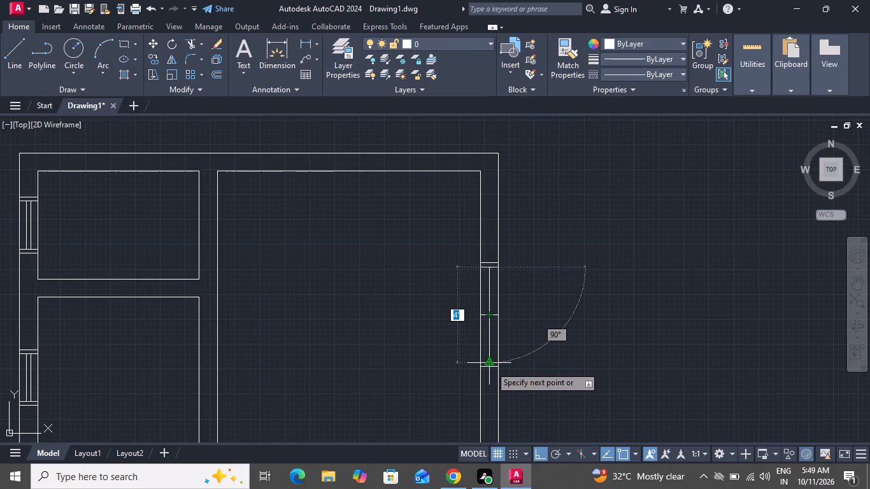
{"action": "left_click", "coordinate": [490, 366]}
{"action": "right_click", "coordinate": [490, 366]}
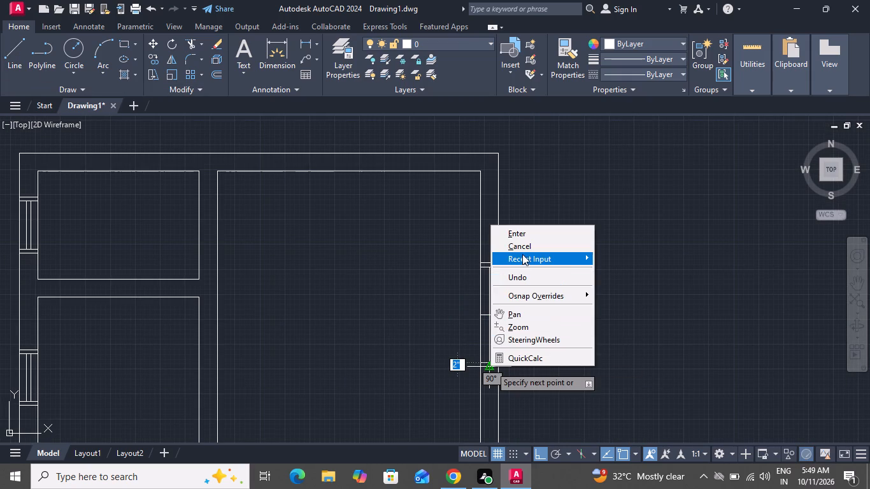
{"action": "left_click", "coordinate": [522, 250]}
Offset the right-wall window's vertical centre line 1" to the right and 1" to the left, and finish offsetting.
{"action": "key", "text": "o"}
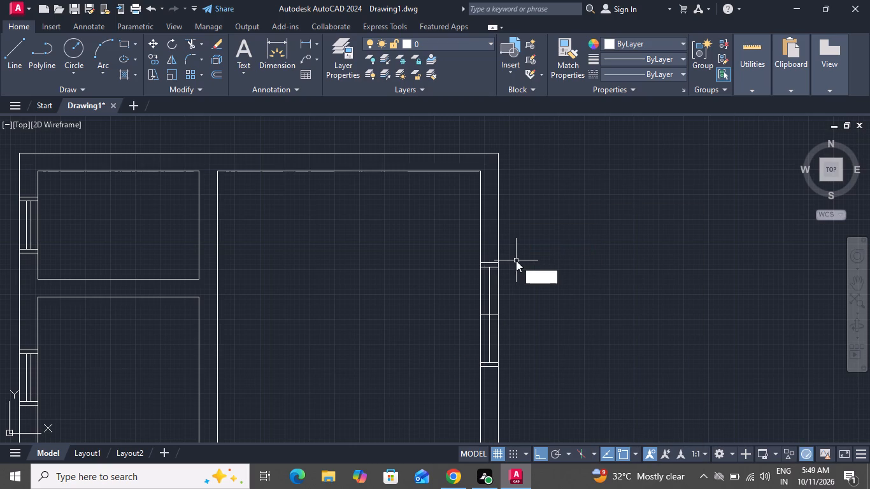
{"action": "key", "text": "space"}
{"action": "key", "text": "1"}
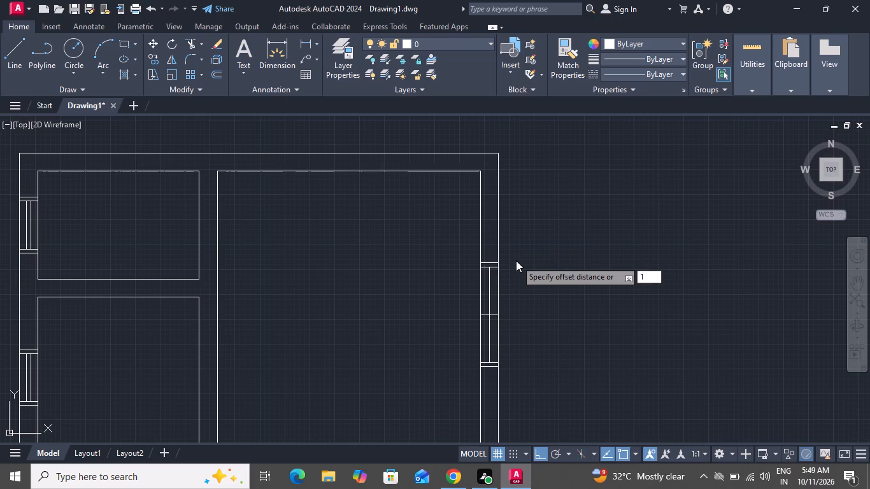
{"action": "key", "text": "shift+quotedbl"}
{"action": "key", "text": "Return"}
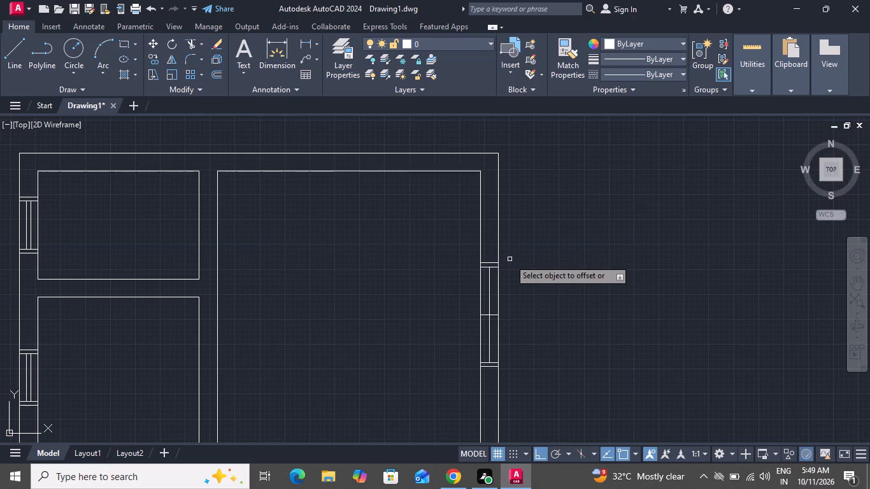
{"action": "scroll", "coordinate": [481, 296], "scroll_direction": "up", "scroll_amount": 2}
{"action": "left_click", "coordinate": [496, 288]}
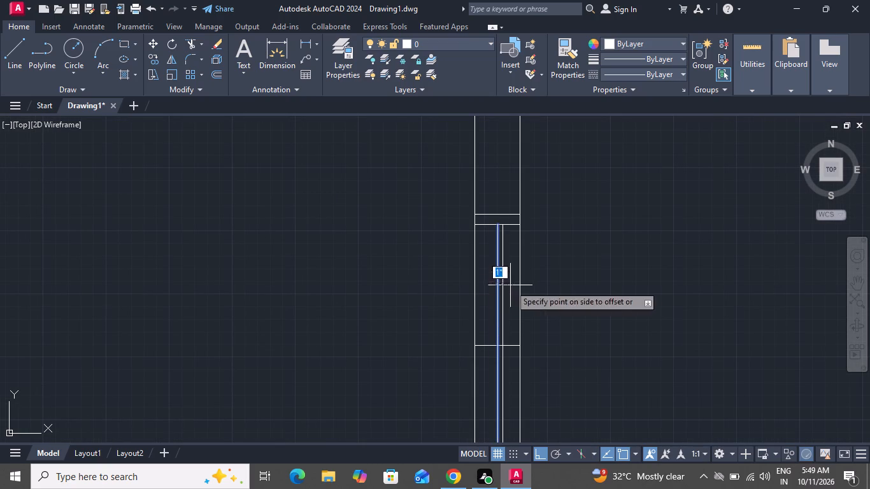
{"action": "left_click", "coordinate": [512, 285]}
{"action": "left_click", "coordinate": [497, 298]}
{"action": "left_click", "coordinate": [456, 290]}
{"action": "right_click", "coordinate": [437, 268]}
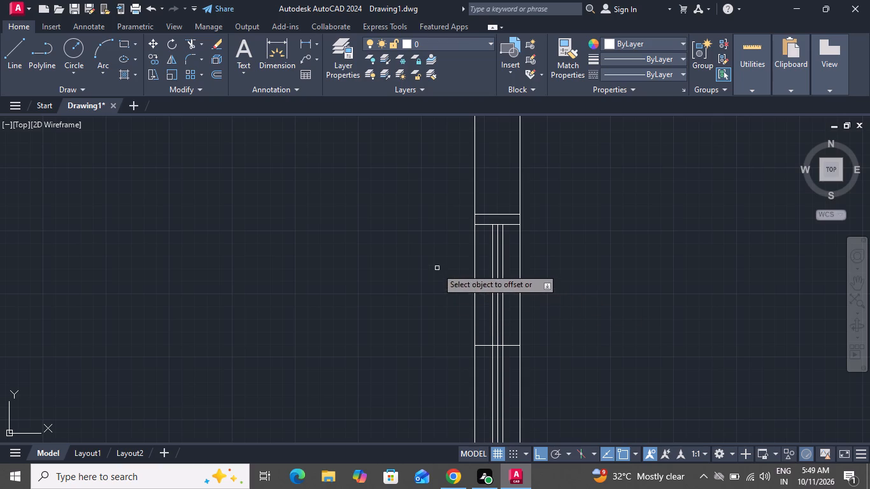
{"action": "left_click", "coordinate": [446, 285]}
Delete the right-wall window's vertical centre line and the short horizontal line crossing its middle.
{"action": "scroll", "coordinate": [491, 342], "scroll_direction": "up", "scroll_amount": 2}
{"action": "scroll", "coordinate": [496, 356], "scroll_direction": "down", "scroll_amount": 1}
{"action": "scroll", "coordinate": [496, 356], "scroll_direction": "up", "scroll_amount": 1}
{"action": "left_click", "coordinate": [498, 342]}
{"action": "left_click", "coordinate": [497, 353]}
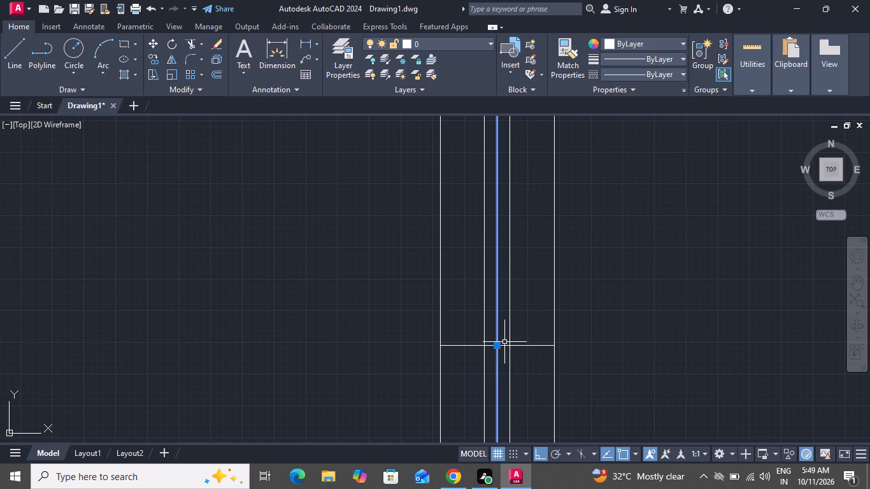
{"action": "left_click", "coordinate": [504, 342]}
{"action": "left_click", "coordinate": [492, 352]}
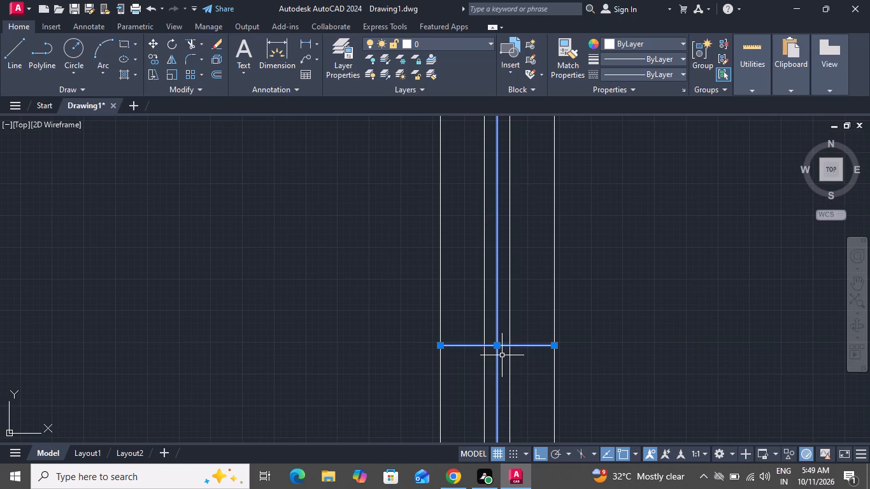
{"action": "key", "text": "Delete"}
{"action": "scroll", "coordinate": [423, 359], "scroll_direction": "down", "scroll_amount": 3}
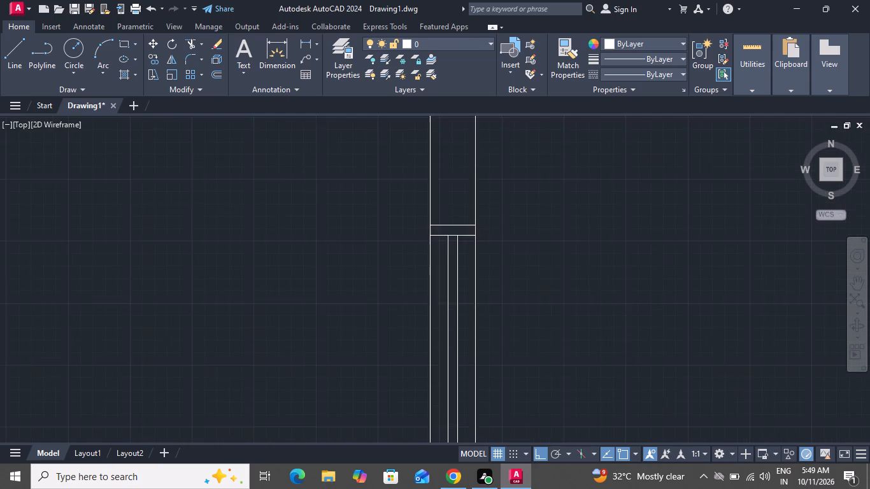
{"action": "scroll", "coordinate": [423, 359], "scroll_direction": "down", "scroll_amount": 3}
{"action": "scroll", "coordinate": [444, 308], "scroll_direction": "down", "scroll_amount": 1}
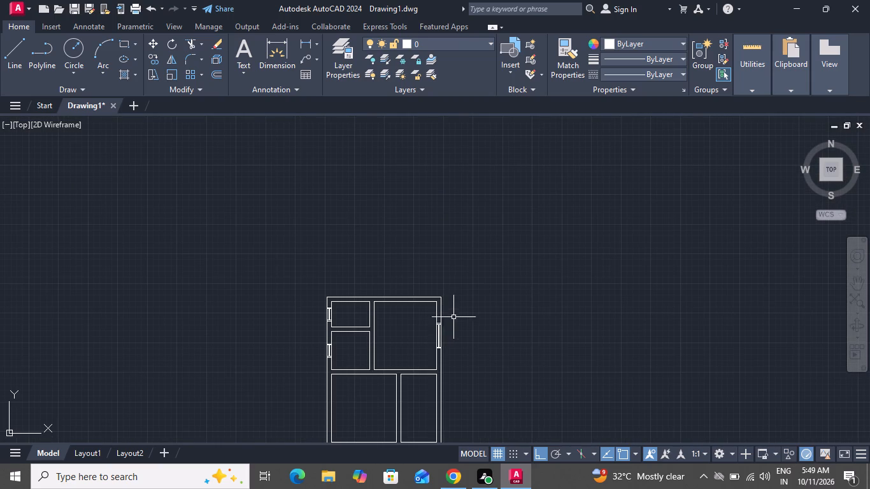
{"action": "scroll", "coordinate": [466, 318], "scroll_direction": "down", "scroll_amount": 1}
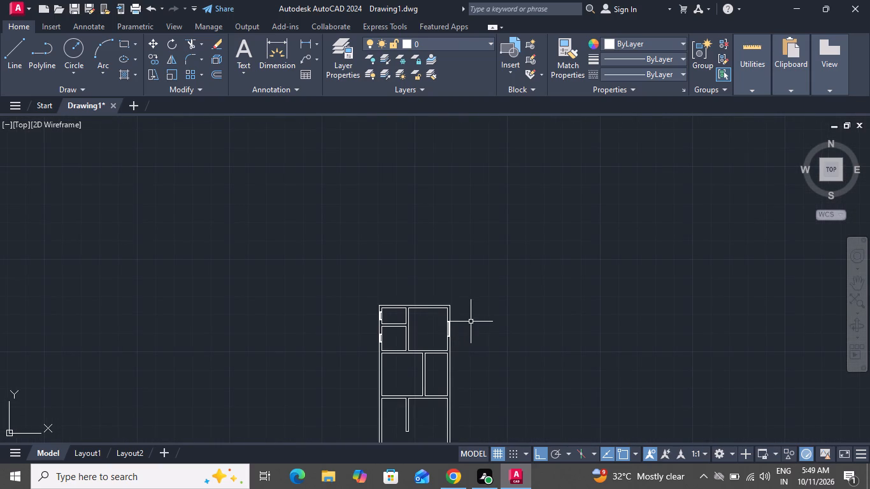
Draw a short 9" horizontal line across the right wall from the inner face's midpoint at the narrow middle-right room to the outer face.
{"action": "scroll", "coordinate": [448, 385], "scroll_direction": "down", "scroll_amount": 1}
{"action": "scroll", "coordinate": [448, 379], "scroll_direction": "up", "scroll_amount": 3}
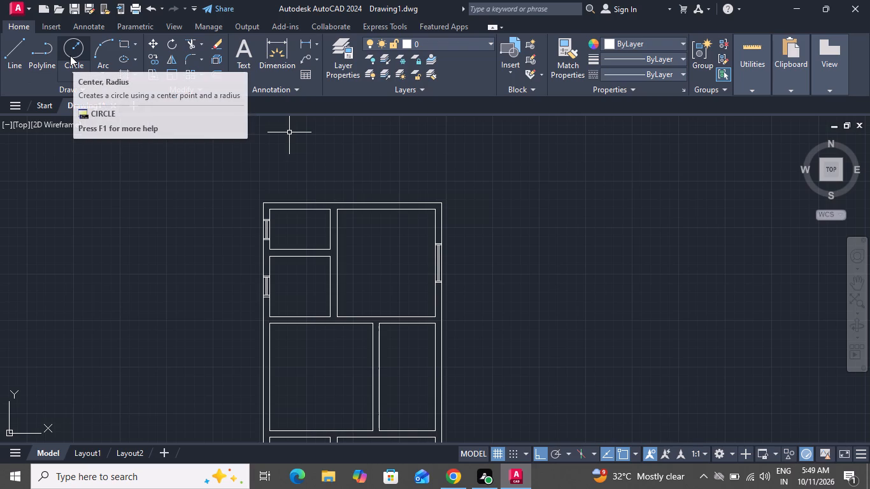
{"action": "left_click", "coordinate": [12, 45]}
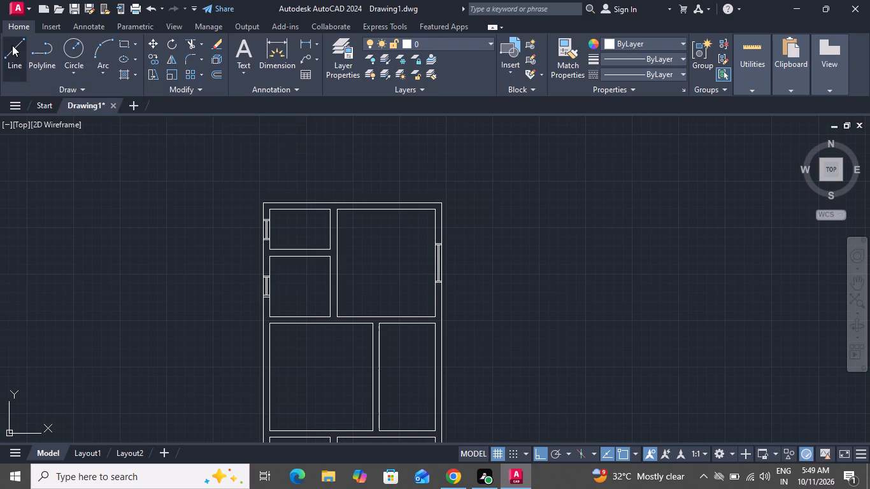
{"action": "left_click", "coordinate": [436, 379]}
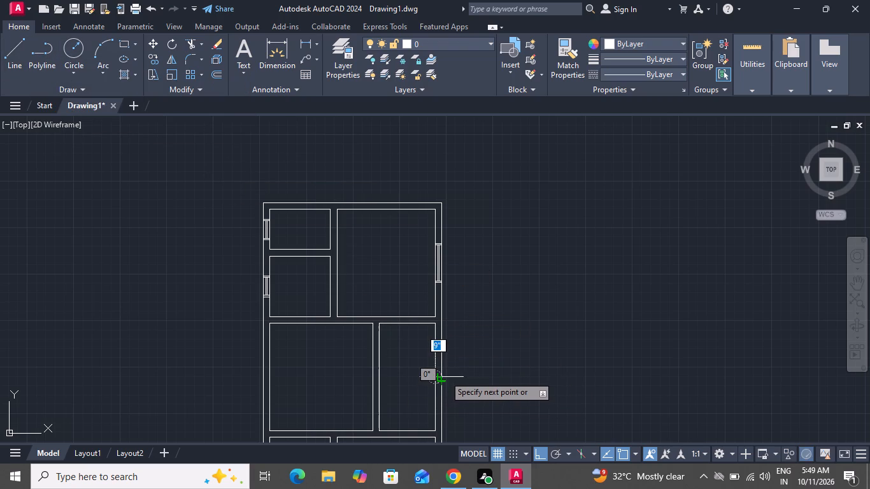
{"action": "scroll", "coordinate": [445, 376], "scroll_direction": "up", "scroll_amount": 2}
{"action": "scroll", "coordinate": [445, 376], "scroll_direction": "down", "scroll_amount": 1}
{"action": "scroll", "coordinate": [445, 374], "scroll_direction": "up", "scroll_amount": 1}
{"action": "scroll", "coordinate": [445, 374], "scroll_direction": "down", "scroll_amount": 3}
{"action": "scroll", "coordinate": [446, 373], "scroll_direction": "up", "scroll_amount": 1}
{"action": "scroll", "coordinate": [446, 373], "scroll_direction": "down", "scroll_amount": 2}
{"action": "scroll", "coordinate": [444, 393], "scroll_direction": "up", "scroll_amount": 2}
{"action": "scroll", "coordinate": [446, 369], "scroll_direction": "down", "scroll_amount": 1}
{"action": "scroll", "coordinate": [446, 369], "scroll_direction": "up", "scroll_amount": 3}
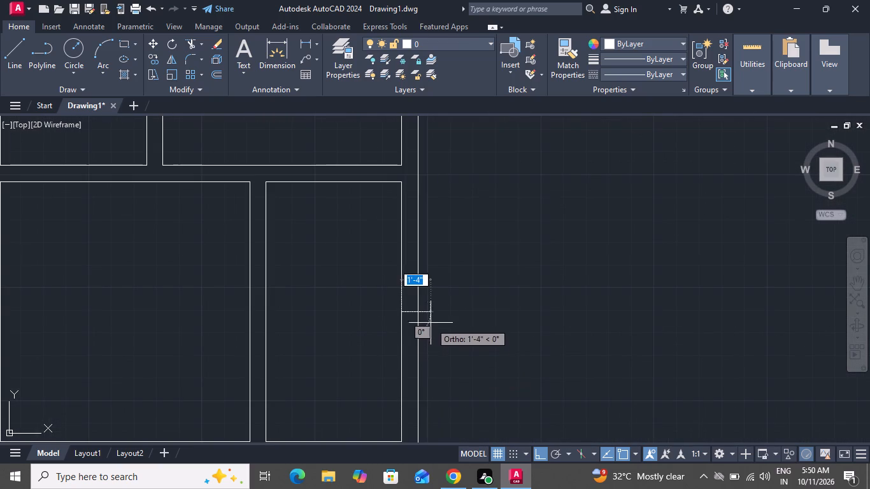
{"action": "left_click", "coordinate": [418, 309]}
{"action": "right_click", "coordinate": [418, 308]}
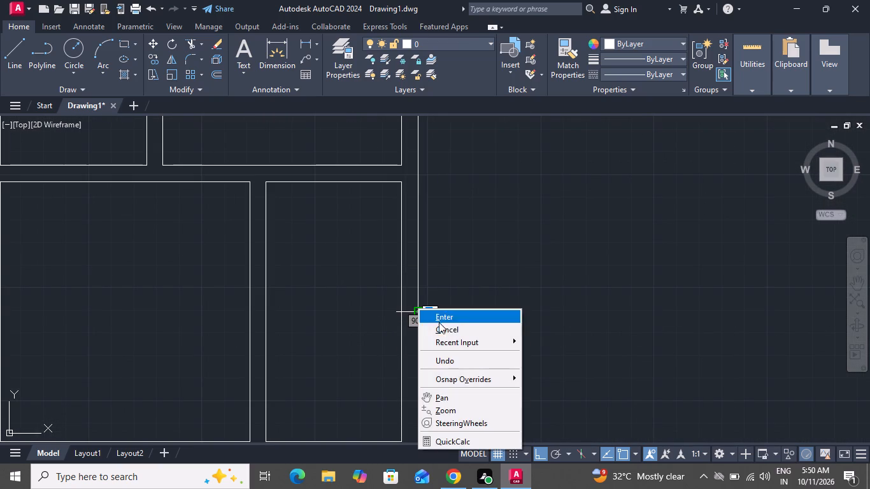
{"action": "left_click", "coordinate": [443, 335]}
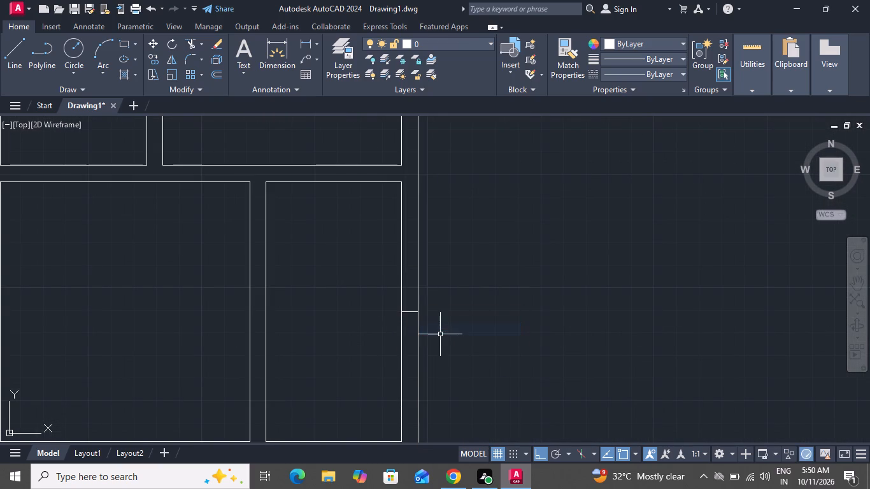
Offset the new short line in the right wall 2' downward.
{"action": "type", "text": "o 2'"}
{"action": "key", "text": "Return"}
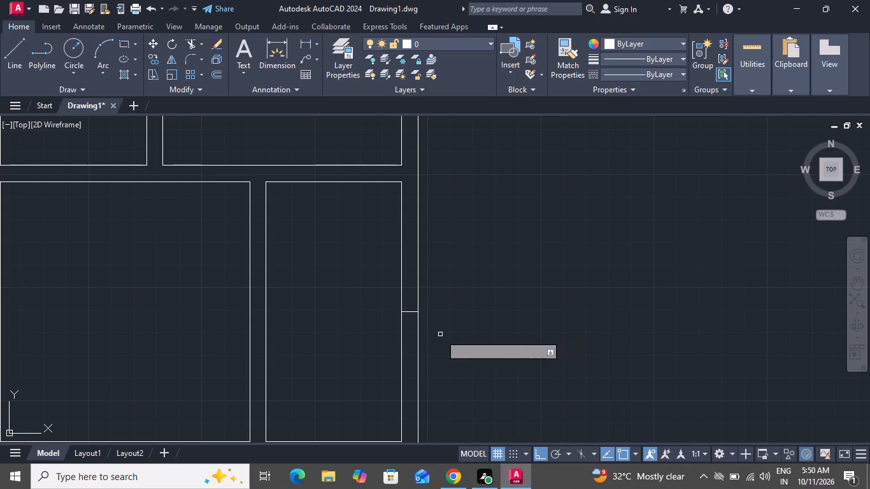
{"action": "left_click", "coordinate": [408, 313]}
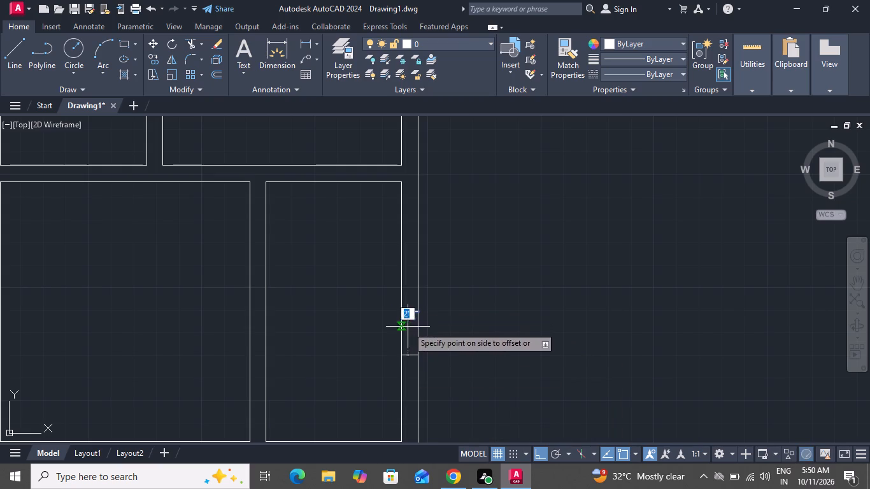
{"action": "left_click", "coordinate": [412, 361]}
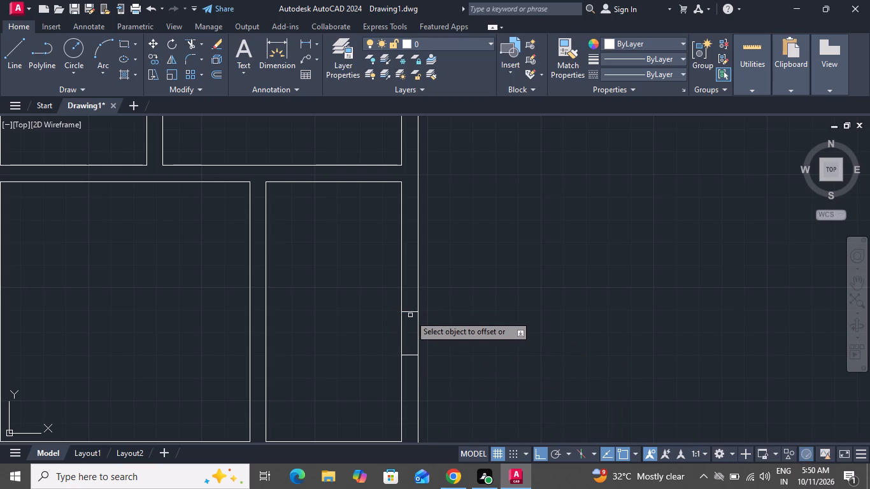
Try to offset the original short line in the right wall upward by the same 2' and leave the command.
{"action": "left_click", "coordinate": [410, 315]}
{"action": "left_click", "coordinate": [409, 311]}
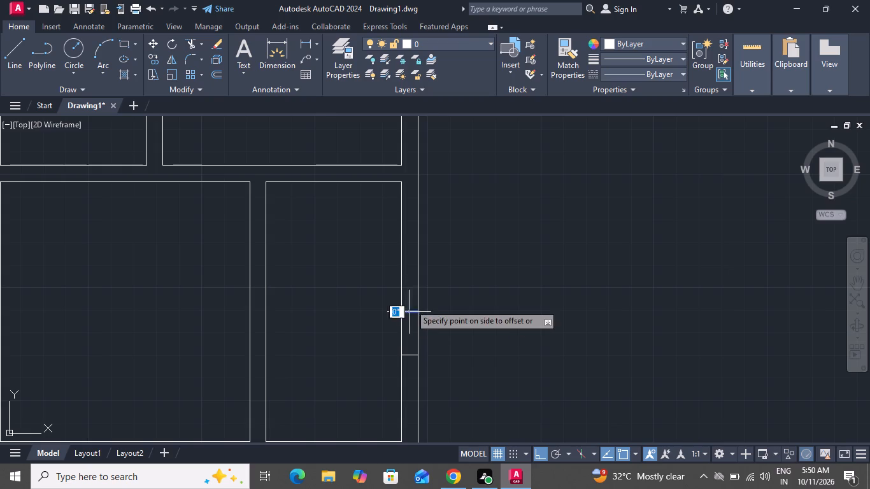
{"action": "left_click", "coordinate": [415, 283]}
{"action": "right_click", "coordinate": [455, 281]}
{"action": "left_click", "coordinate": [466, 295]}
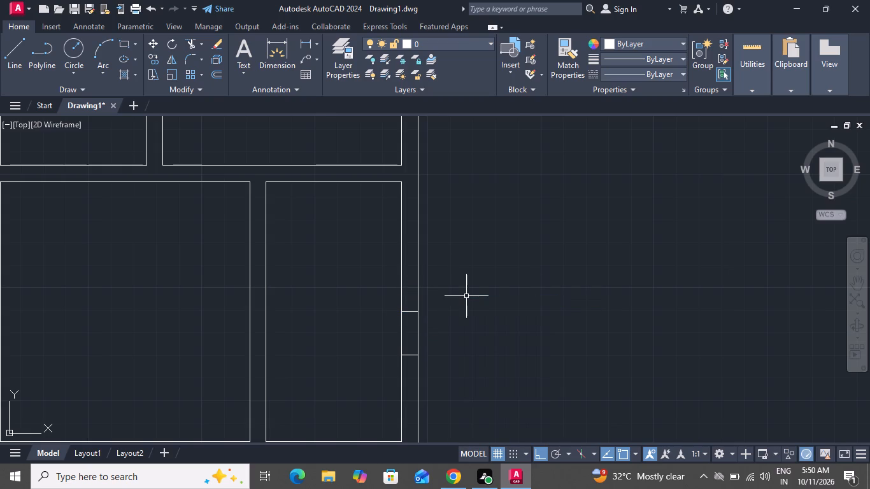
Offset the original short line beside the middle-right room 2' upward, and finish offsetting.
{"action": "key", "text": "o"}
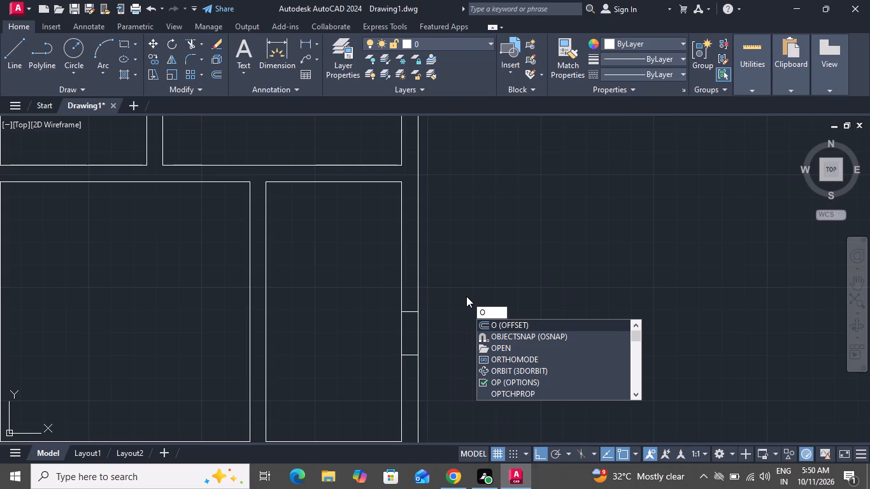
{"action": "key", "text": "space"}
{"action": "type", "text": "2'"}
{"action": "key", "text": "Return"}
{"action": "scroll", "coordinate": [464, 230], "scroll_direction": "down", "scroll_amount": 2}
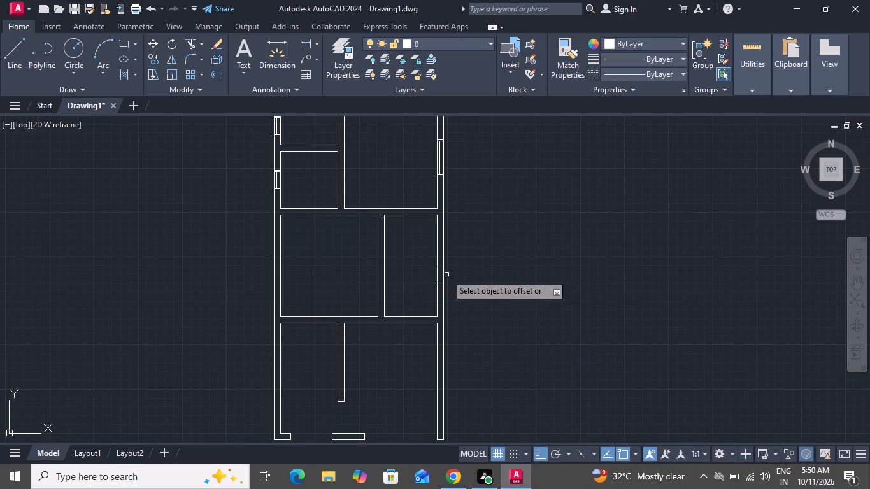
{"action": "scroll", "coordinate": [448, 274], "scroll_direction": "up", "scroll_amount": 4}
{"action": "scroll", "coordinate": [450, 269], "scroll_direction": "down", "scroll_amount": 1}
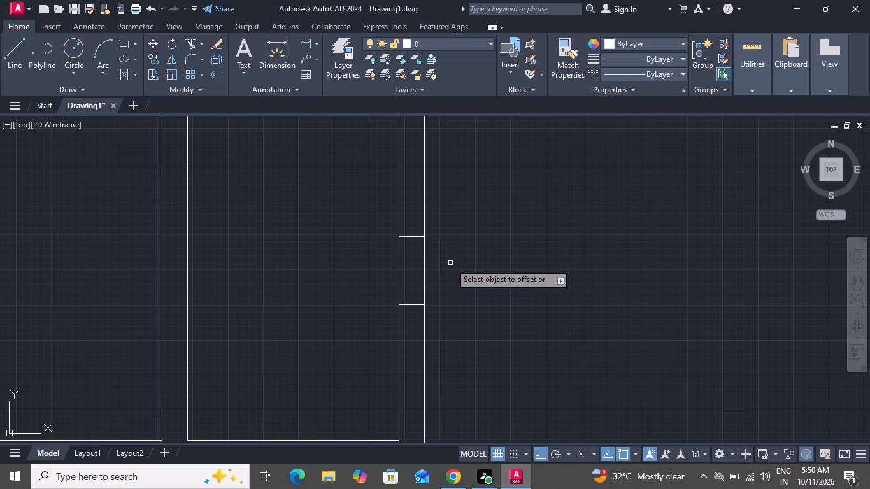
{"action": "scroll", "coordinate": [452, 262], "scroll_direction": "up", "scroll_amount": 2}
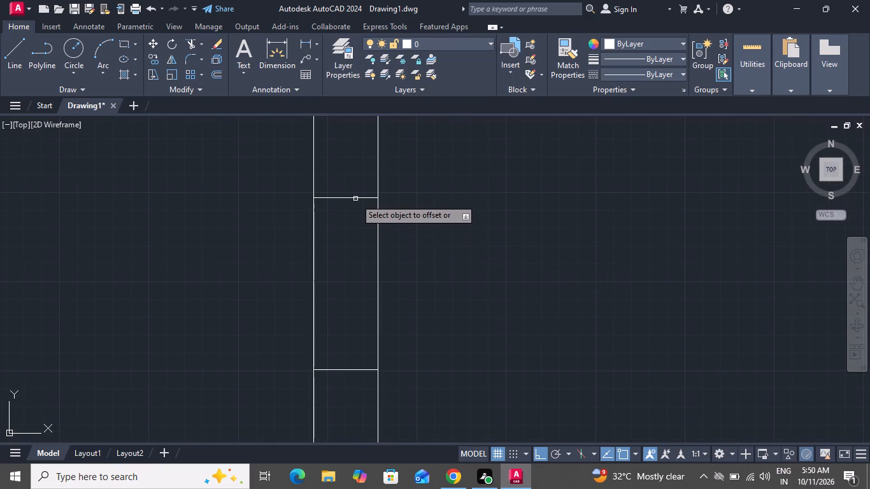
{"action": "left_click", "coordinate": [355, 199]}
{"action": "left_click", "coordinate": [357, 152]}
{"action": "scroll", "coordinate": [450, 264], "scroll_direction": "up", "scroll_amount": 1}
{"action": "scroll", "coordinate": [451, 266], "scroll_direction": "down", "scroll_amount": 3}
{"action": "scroll", "coordinate": [451, 266], "scroll_direction": "up", "scroll_amount": 1}
{"action": "scroll", "coordinate": [451, 266], "scroll_direction": "down", "scroll_amount": 1}
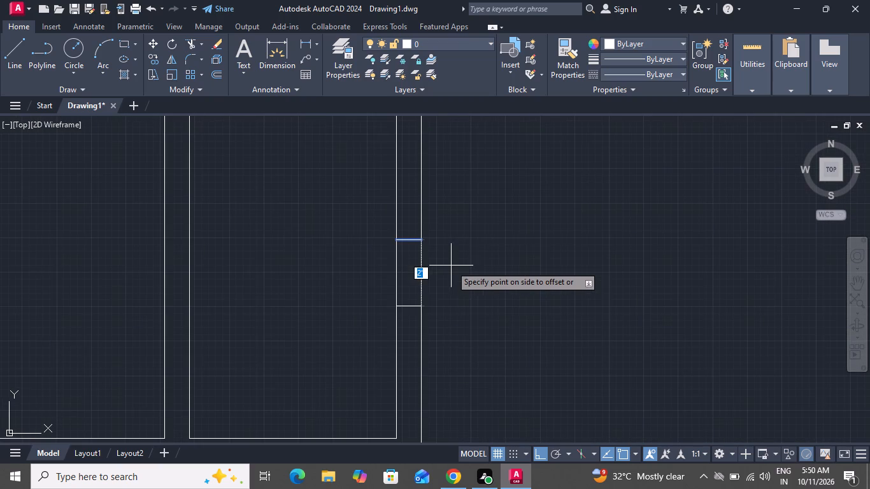
{"action": "left_click", "coordinate": [408, 201]}
{"action": "right_click", "coordinate": [459, 222]}
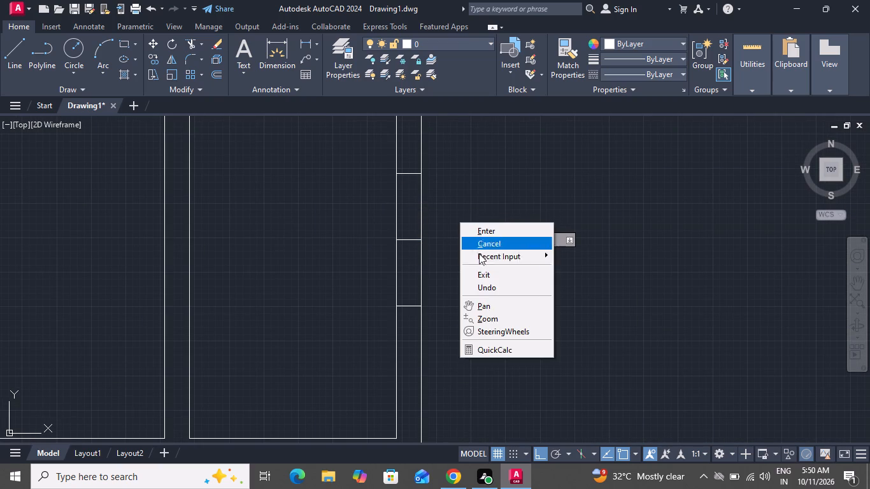
{"action": "left_click", "coordinate": [483, 244]}
Offset the lowest short line of this opening 2" downward and the highest one 2" upward, and finish offsetting.
{"action": "type", "text": "o"}
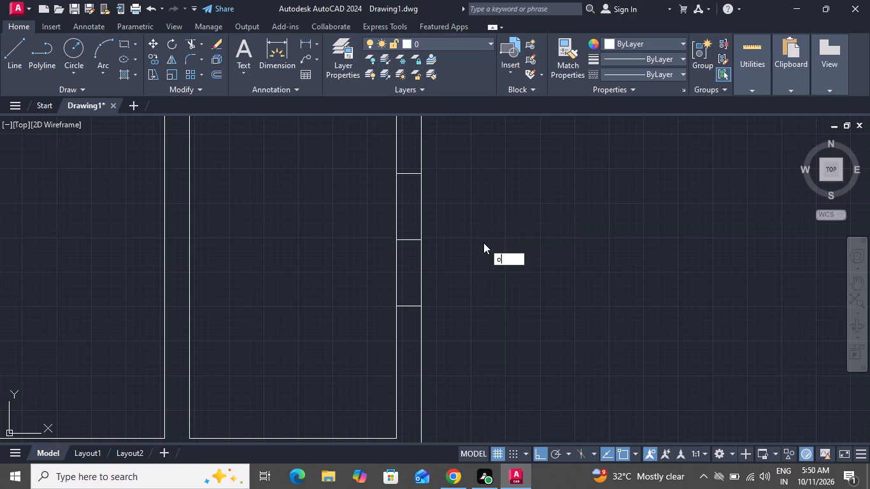
{"action": "key", "text": "space"}
{"action": "key", "text": "2"}
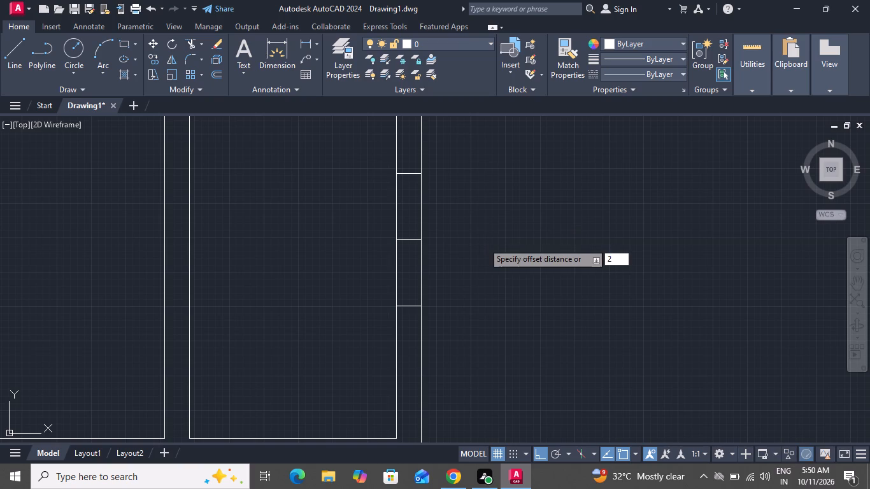
{"action": "key", "text": "shift+quotedbl"}
{"action": "key", "text": "Return"}
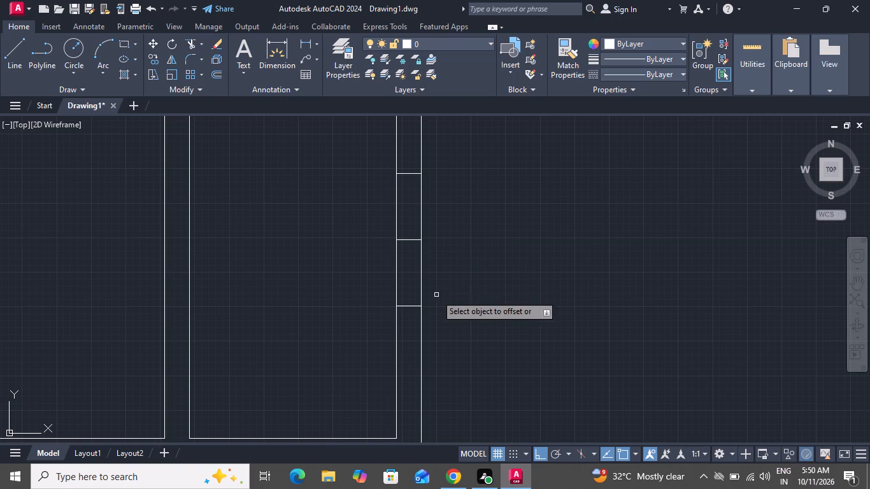
{"action": "left_click", "coordinate": [416, 306]}
{"action": "left_click", "coordinate": [420, 350]}
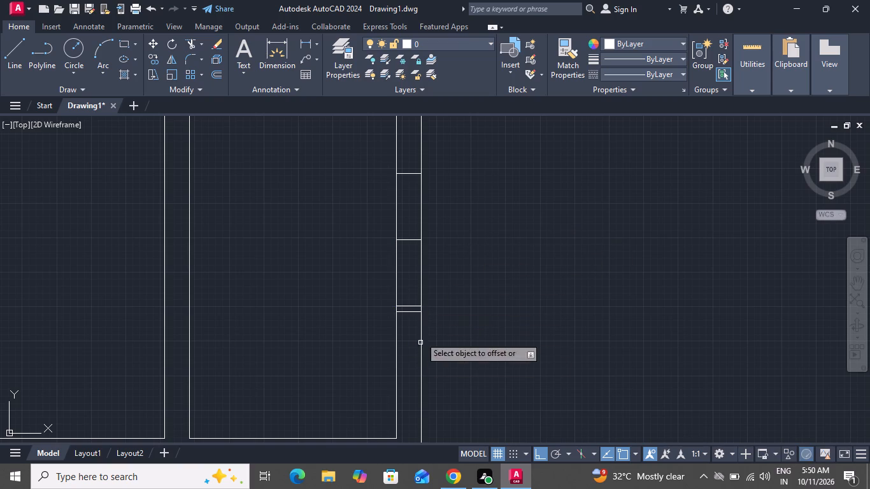
{"action": "left_click", "coordinate": [411, 173]}
{"action": "left_click", "coordinate": [415, 146]}
{"action": "right_click", "coordinate": [466, 175]}
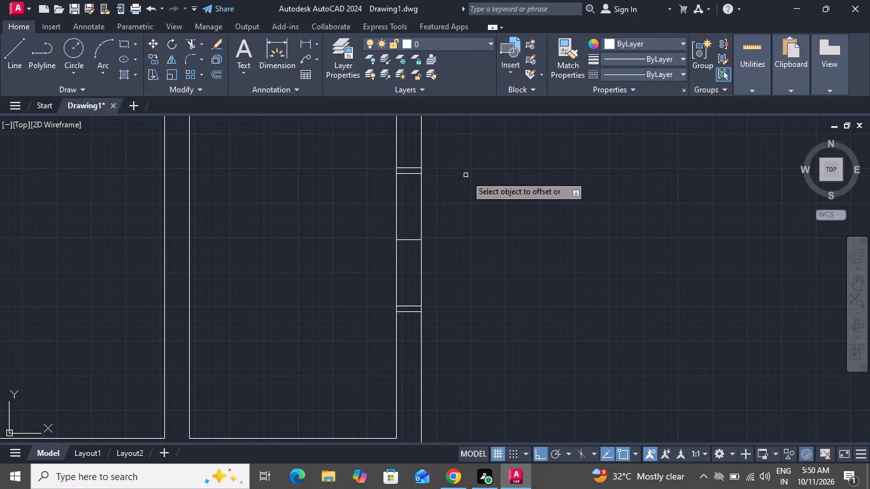
{"action": "left_click", "coordinate": [497, 200]}
Draw a 4' vertical line midway in the wall's thickness, joining the midpoints of the two 2'-offset lines.
{"action": "left_click", "coordinate": [10, 44]}
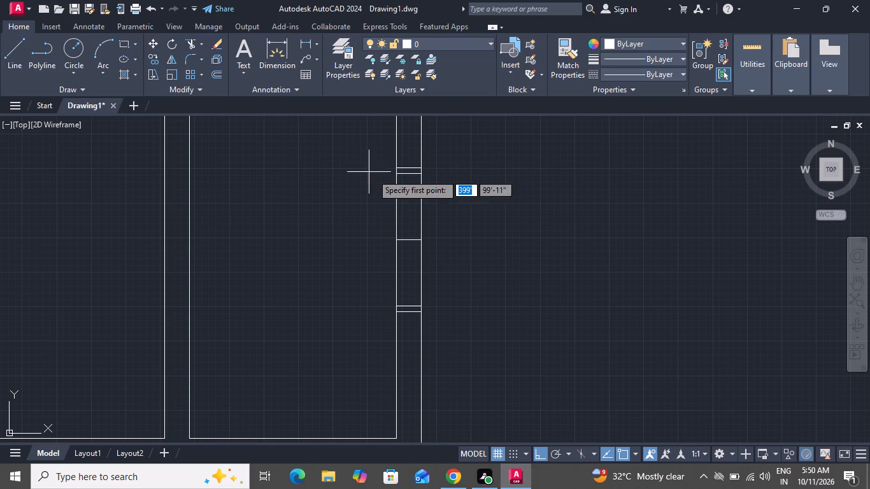
{"action": "left_click", "coordinate": [409, 177]}
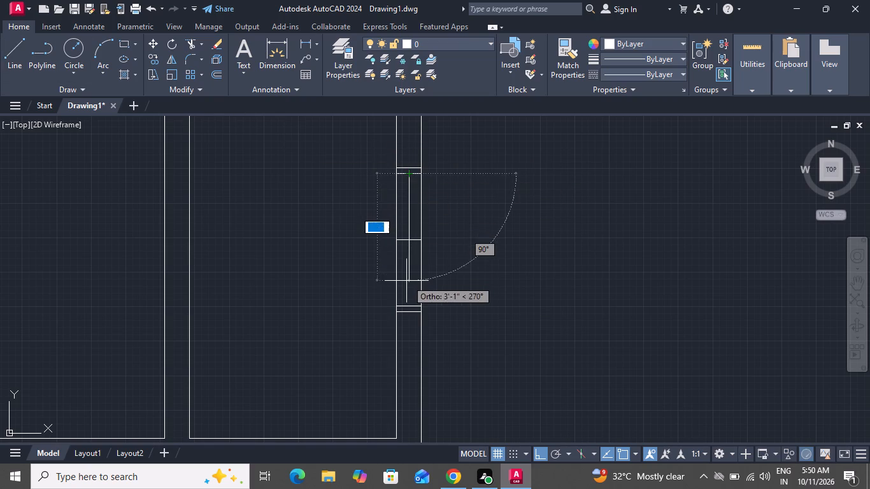
{"action": "left_click", "coordinate": [410, 310]}
{"action": "right_click", "coordinate": [410, 310]}
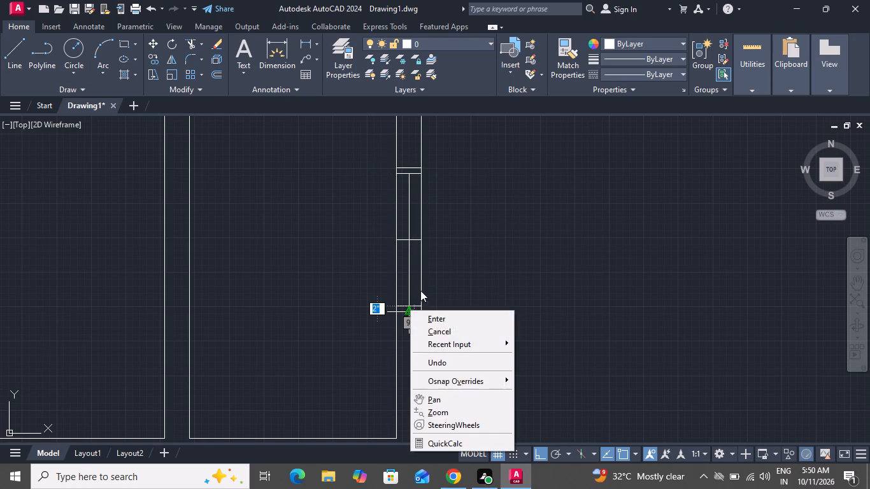
{"action": "left_click", "coordinate": [428, 330]}
Offset the new window's vertical centre line 1" to the right and 1" to the left, and finish offsetting.
{"action": "key", "text": "o"}
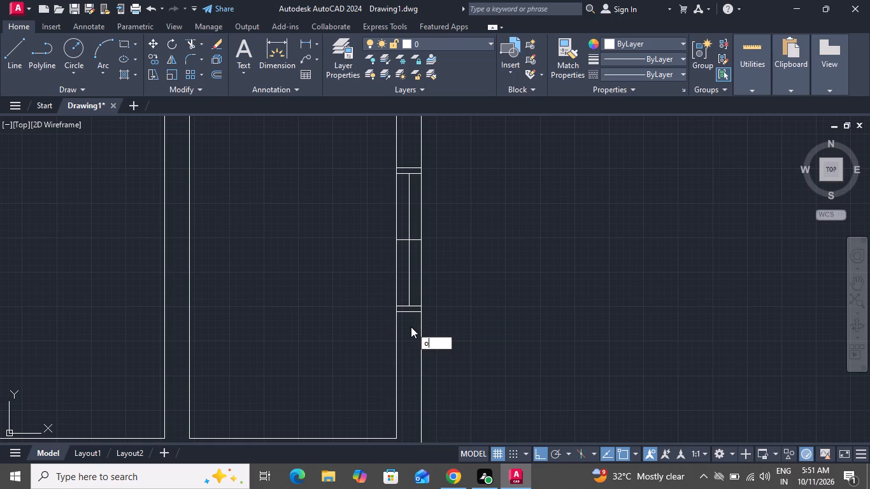
{"action": "key", "text": "space"}
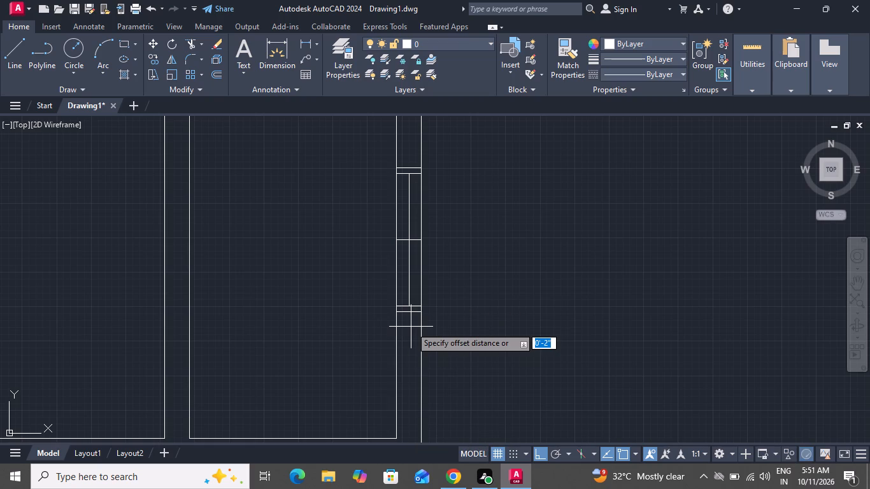
{"action": "key", "text": "1"}
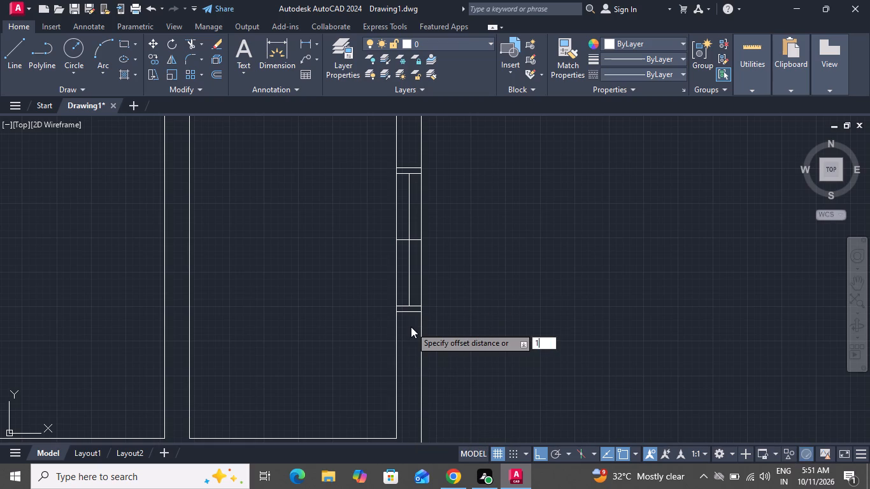
{"action": "key", "text": "shift+quotedbl"}
{"action": "key", "text": "Return"}
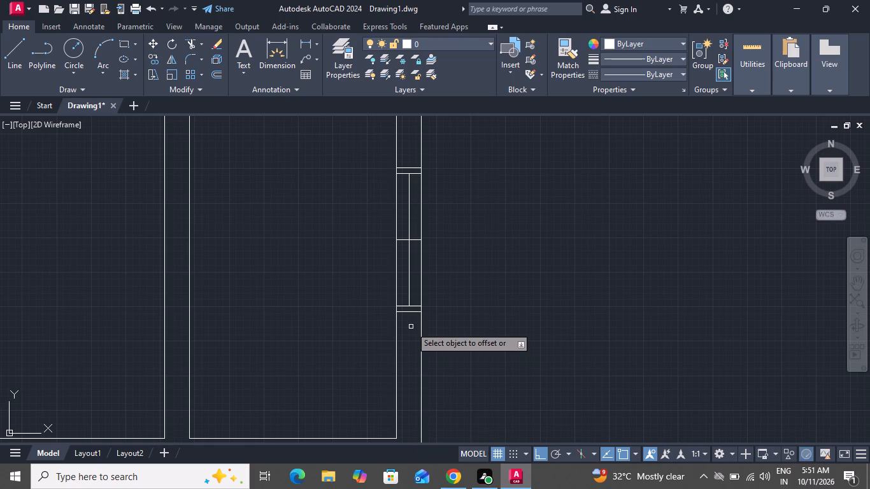
{"action": "left_click", "coordinate": [408, 274]}
{"action": "left_click", "coordinate": [417, 273]}
{"action": "double_click", "coordinate": [408, 278]}
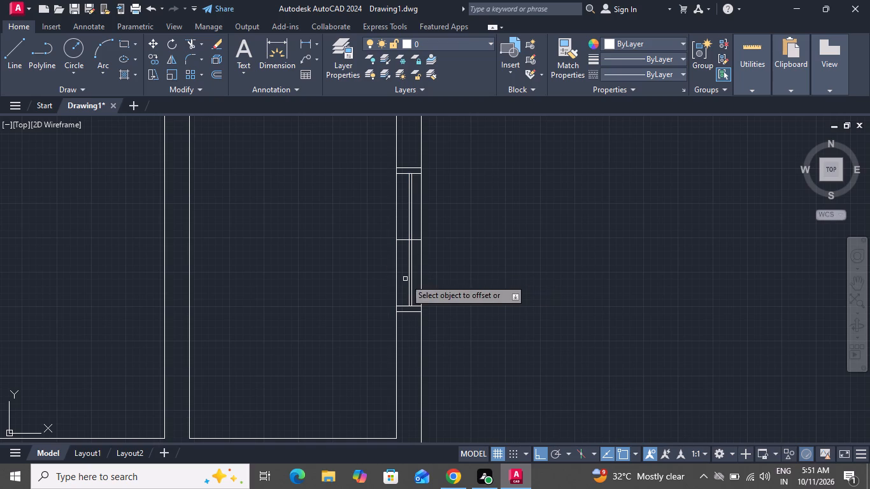
{"action": "scroll", "coordinate": [400, 272], "scroll_direction": "up", "scroll_amount": 3}
{"action": "scroll", "coordinate": [414, 268], "scroll_direction": "down", "scroll_amount": 1}
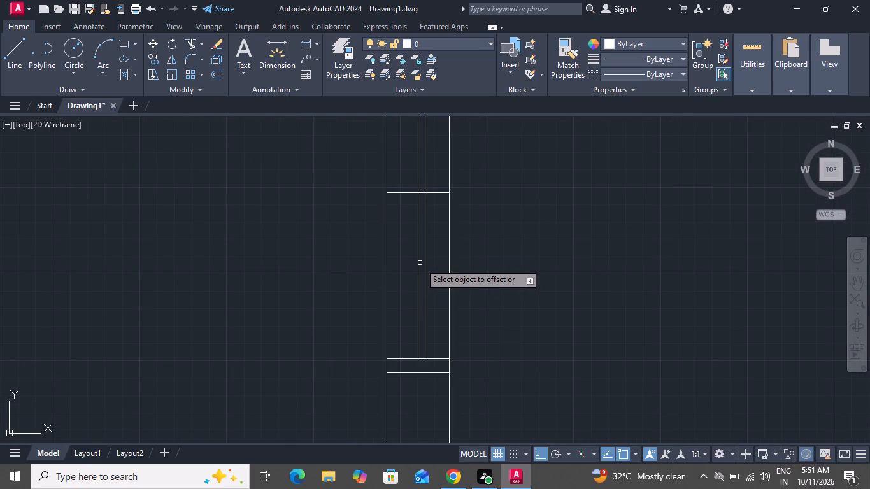
{"action": "left_click", "coordinate": [418, 264]}
{"action": "left_click", "coordinate": [404, 268]}
{"action": "right_click", "coordinate": [404, 267]}
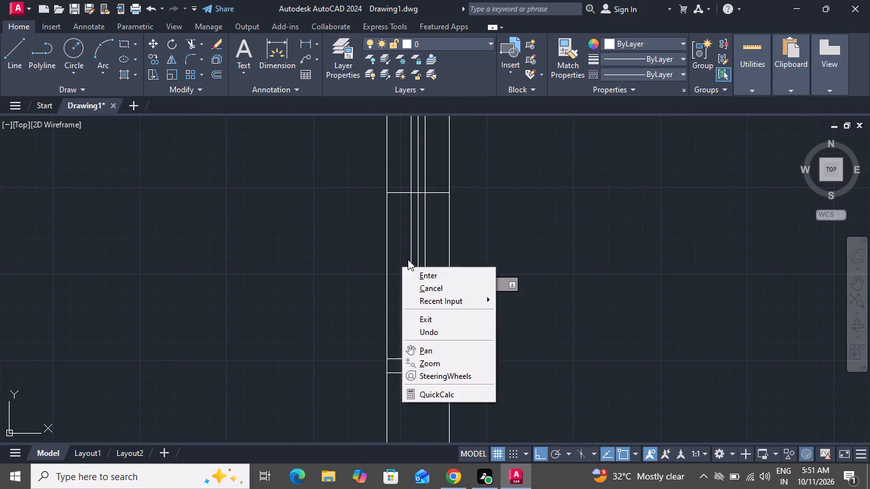
{"action": "left_click", "coordinate": [420, 284]}
Delete the middle-right room window's vertical centre line and the short horizontal line crossing its middle.
{"action": "scroll", "coordinate": [415, 196], "scroll_direction": "up", "scroll_amount": 3}
{"action": "scroll", "coordinate": [415, 190], "scroll_direction": "down", "scroll_amount": 1}
{"action": "scroll", "coordinate": [415, 189], "scroll_direction": "up", "scroll_amount": 1}
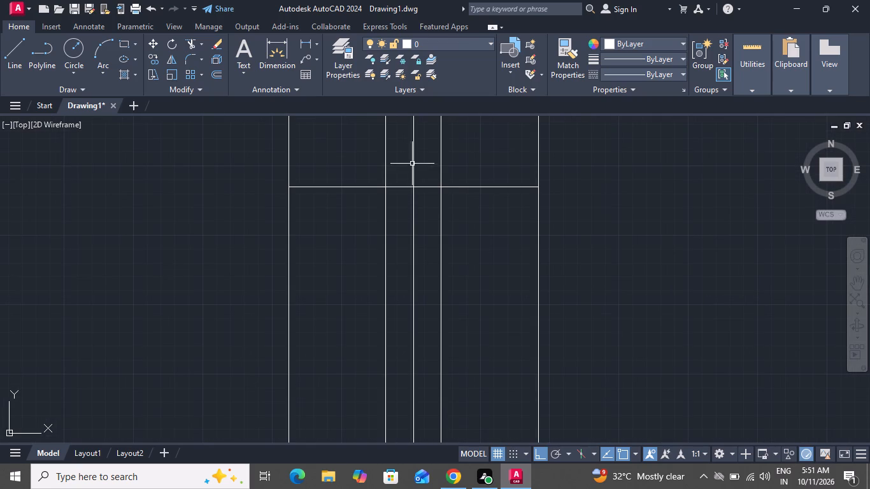
{"action": "left_click_drag", "start_coordinate": [424, 166], "coordinate": [422, 179]}
{"action": "left_click", "coordinate": [408, 216]}
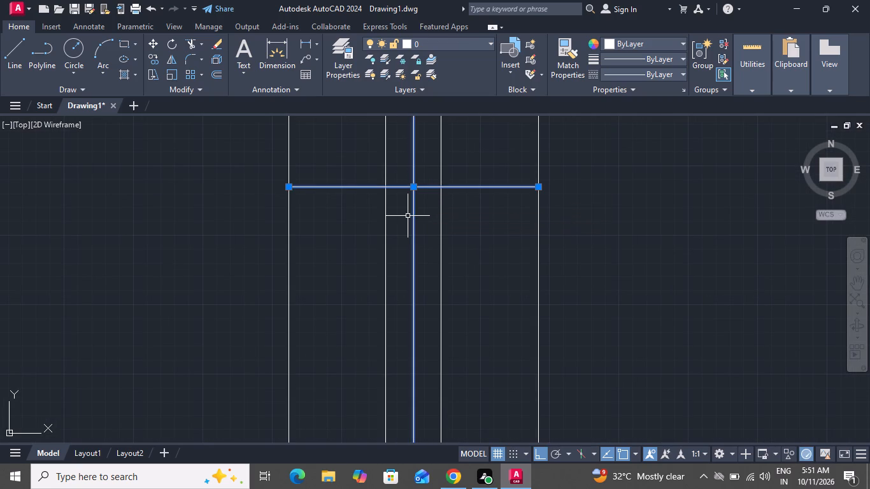
{"action": "key", "text": "Delete"}
{"action": "scroll", "coordinate": [407, 276], "scroll_direction": "down", "scroll_amount": 1}
{"action": "scroll", "coordinate": [406, 289], "scroll_direction": "up", "scroll_amount": 1}
{"action": "scroll", "coordinate": [406, 289], "scroll_direction": "down", "scroll_amount": 6}
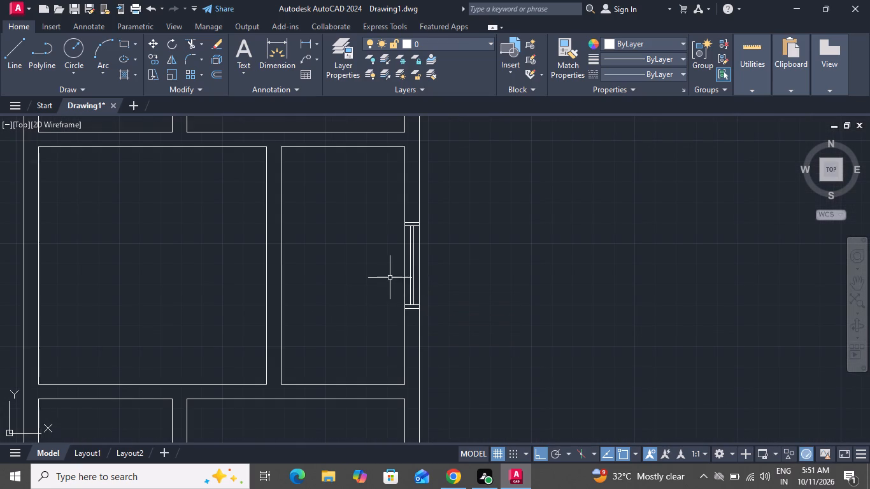
Draw a short vertical line across the wall below the middle-right room, at the midpoint of the room's lower edge.
{"action": "left_click", "coordinate": [15, 53]}
{"action": "scroll", "coordinate": [457, 313], "scroll_direction": "down", "scroll_amount": 1}
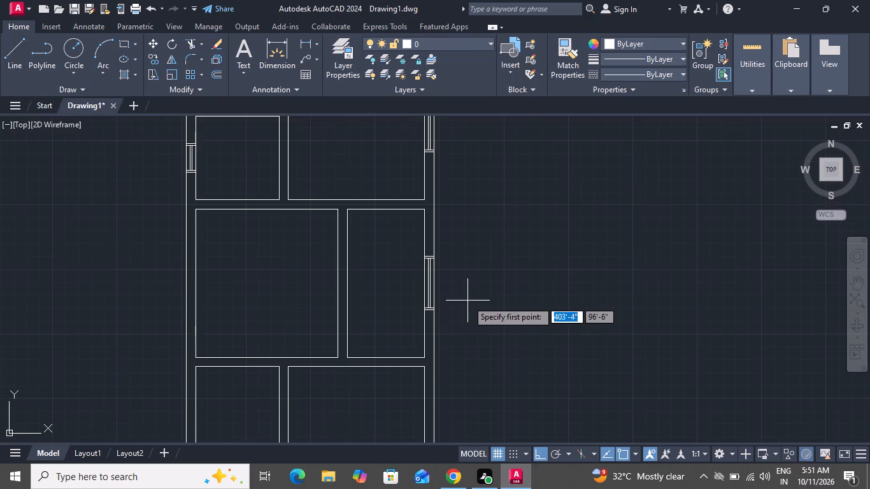
{"action": "scroll", "coordinate": [401, 374], "scroll_direction": "up", "scroll_amount": 1}
{"action": "scroll", "coordinate": [394, 371], "scroll_direction": "down", "scroll_amount": 1}
{"action": "scroll", "coordinate": [394, 371], "scroll_direction": "up", "scroll_amount": 2}
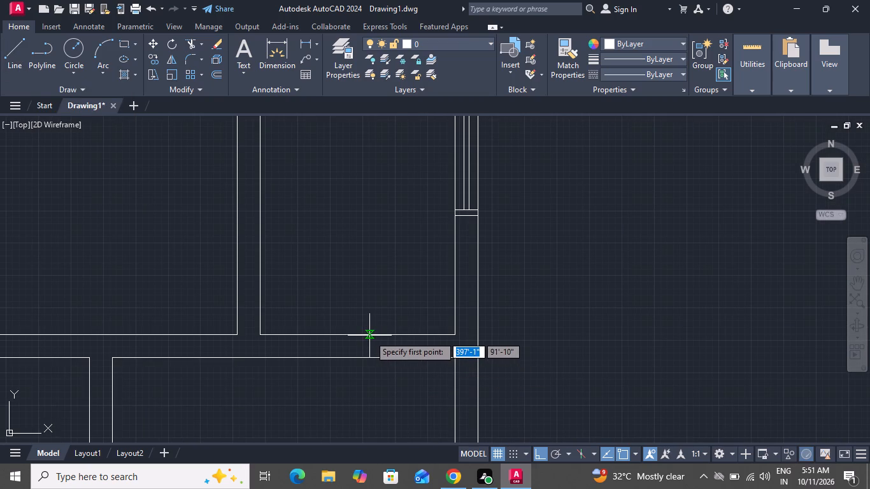
{"action": "left_click", "coordinate": [359, 334]}
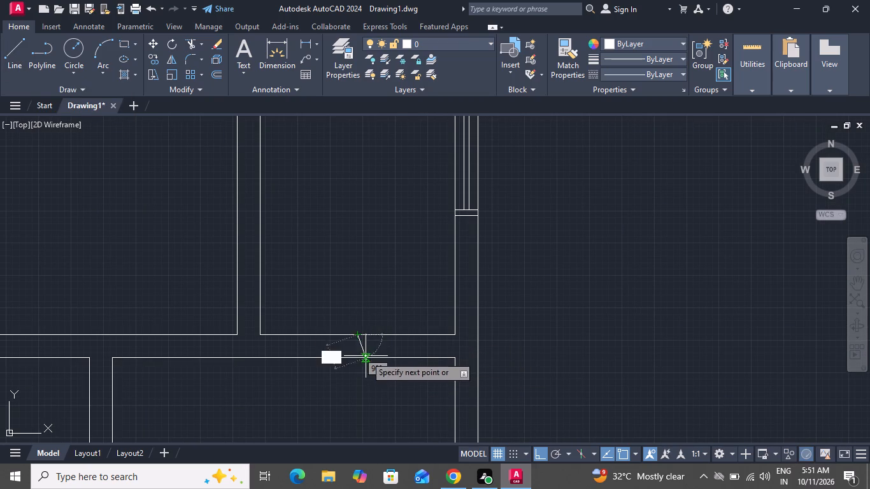
{"action": "left_click", "coordinate": [362, 358]}
{"action": "right_click", "coordinate": [362, 358]}
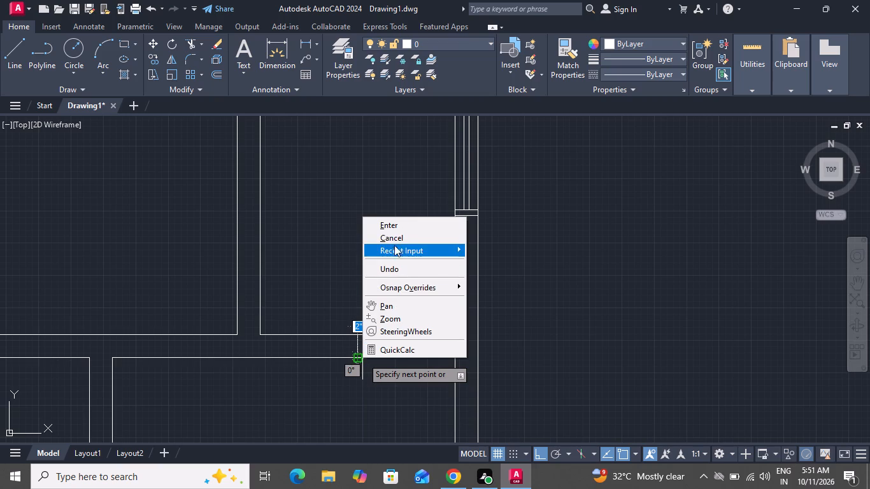
{"action": "left_click", "coordinate": [396, 240]}
Offset this short vertical line 2' to the right and 2' to the left, and finish offsetting.
{"action": "type", "text": "o"}
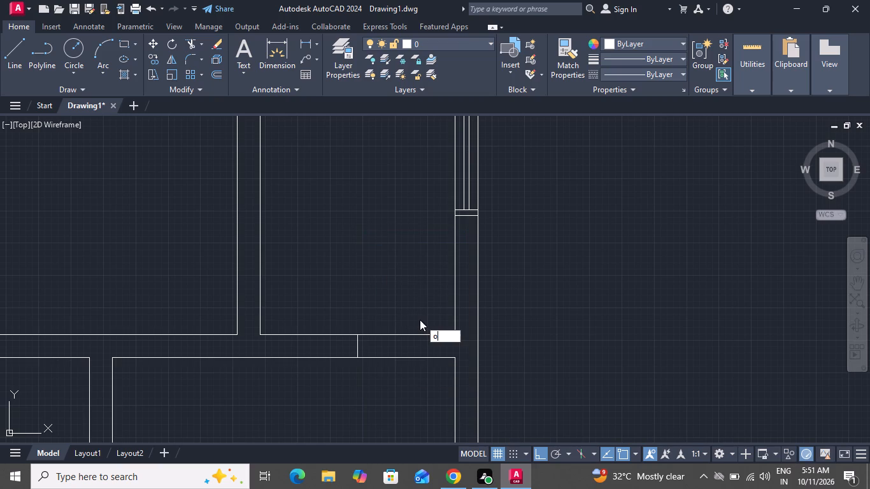
{"action": "key", "text": "space"}
{"action": "type", "text": "2'"}
{"action": "key", "text": "Return"}
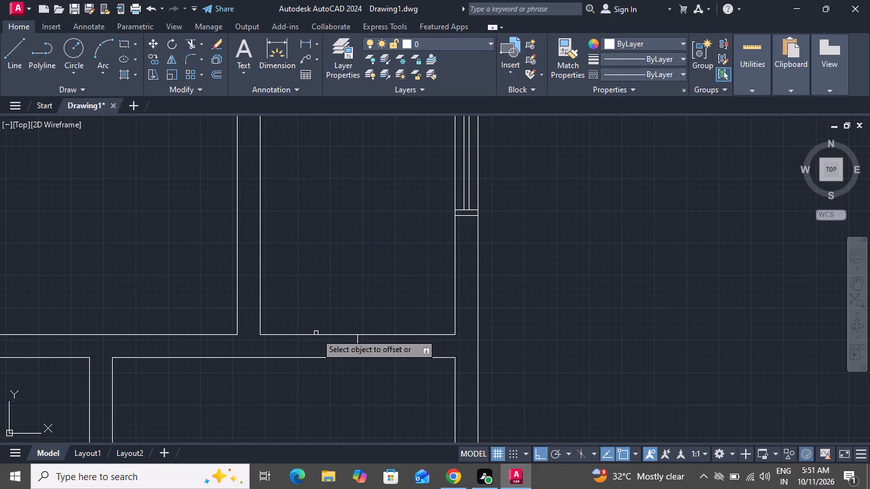
{"action": "left_click", "coordinate": [357, 348]}
{"action": "left_click", "coordinate": [385, 349]}
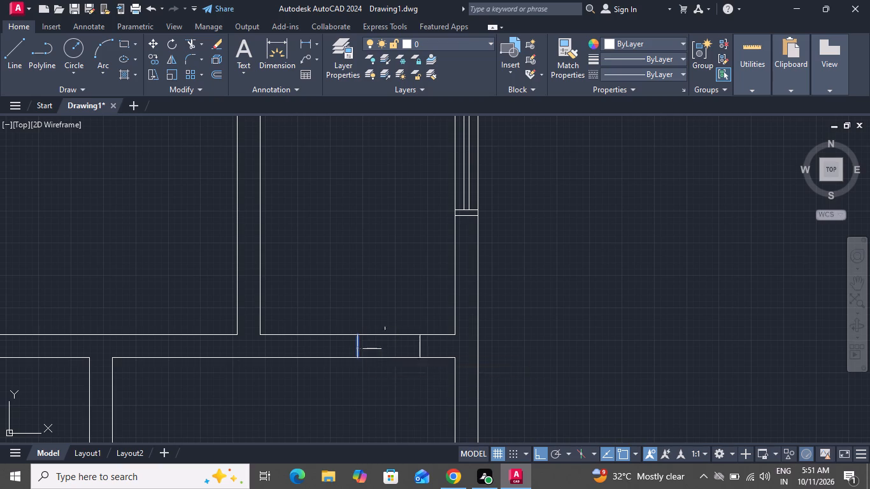
{"action": "left_click", "coordinate": [358, 346]}
{"action": "left_click", "coordinate": [311, 344]}
{"action": "right_click", "coordinate": [321, 344]}
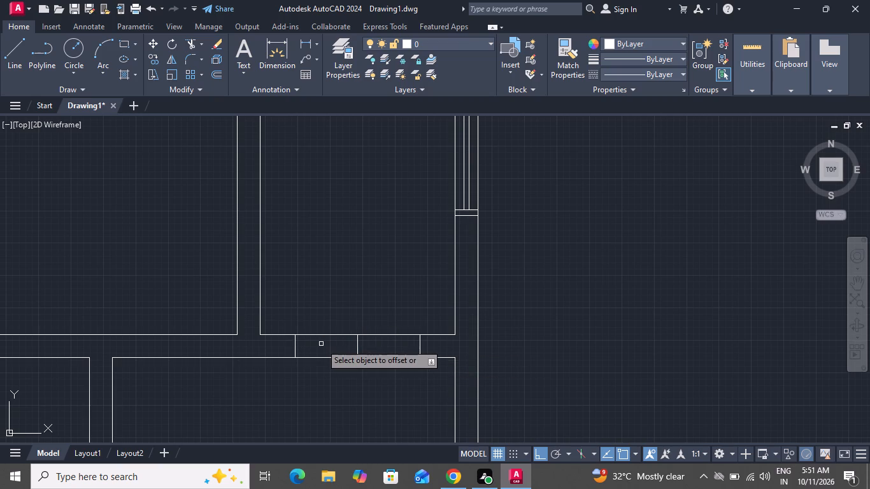
{"action": "left_click", "coordinate": [366, 216]}
Offset the rightmost short line of this opening 2" to the right and the leftmost one 2" to the left.
{"action": "type", "text": "o"}
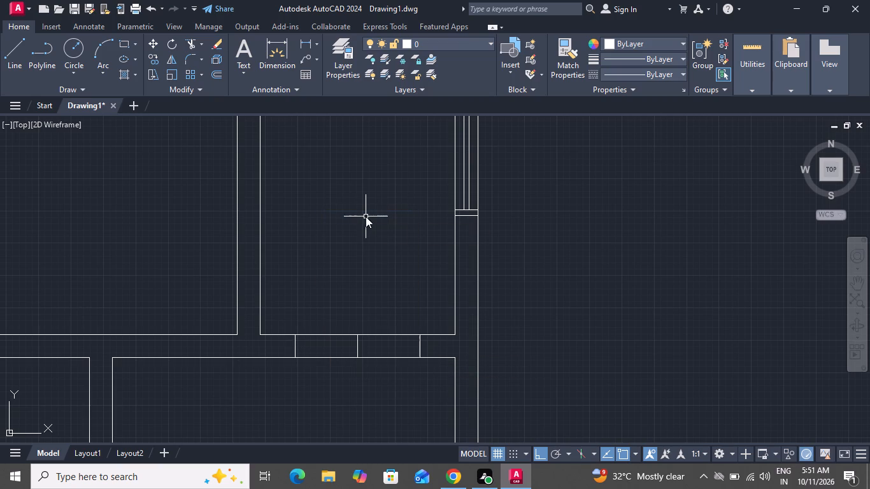
{"action": "key", "text": "space"}
{"action": "key", "text": "2"}
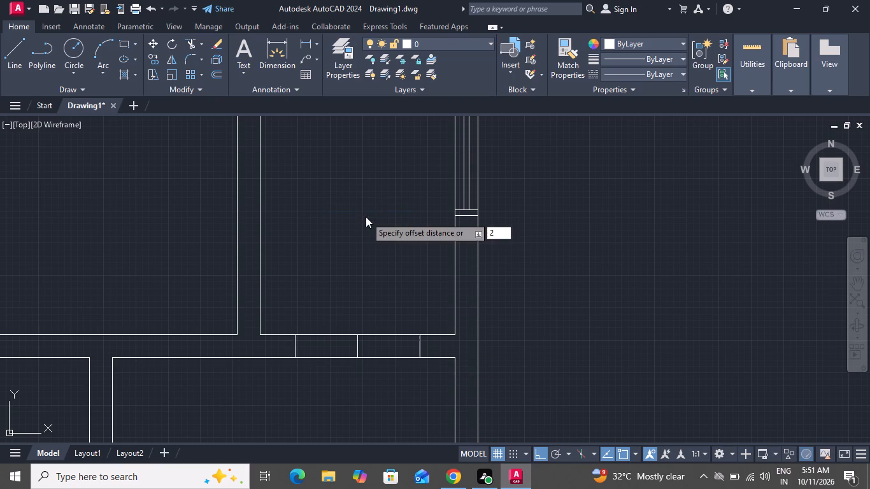
{"action": "key", "text": "shift+quotedbl"}
{"action": "key", "text": "Return"}
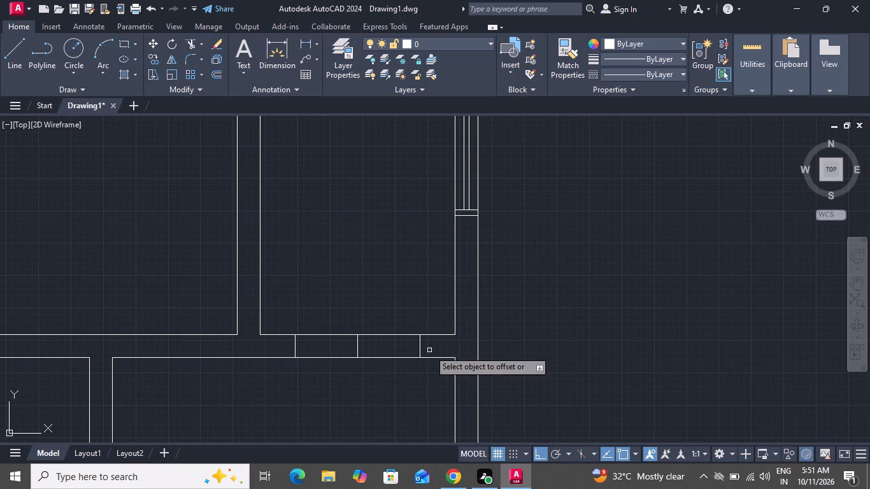
{"action": "left_click", "coordinate": [420, 341]}
{"action": "left_click", "coordinate": [449, 356]}
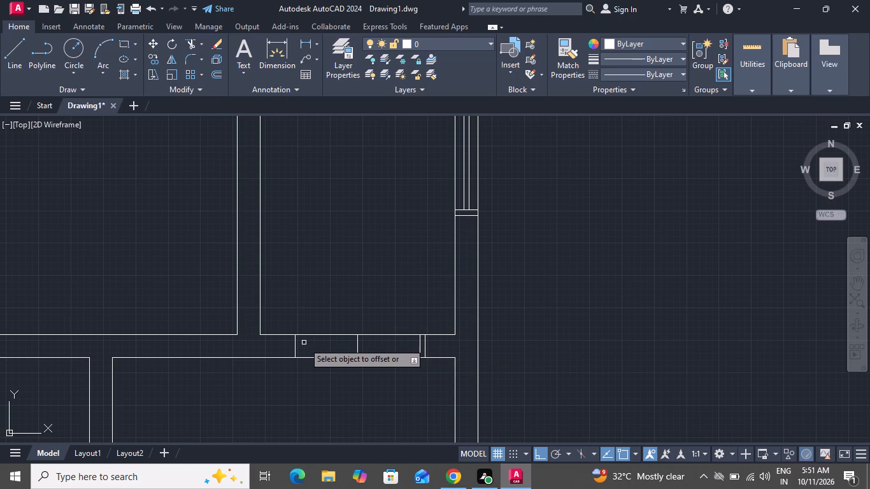
{"action": "left_click", "coordinate": [295, 342]}
{"action": "left_click", "coordinate": [272, 346]}
{"action": "right_click", "coordinate": [323, 266]}
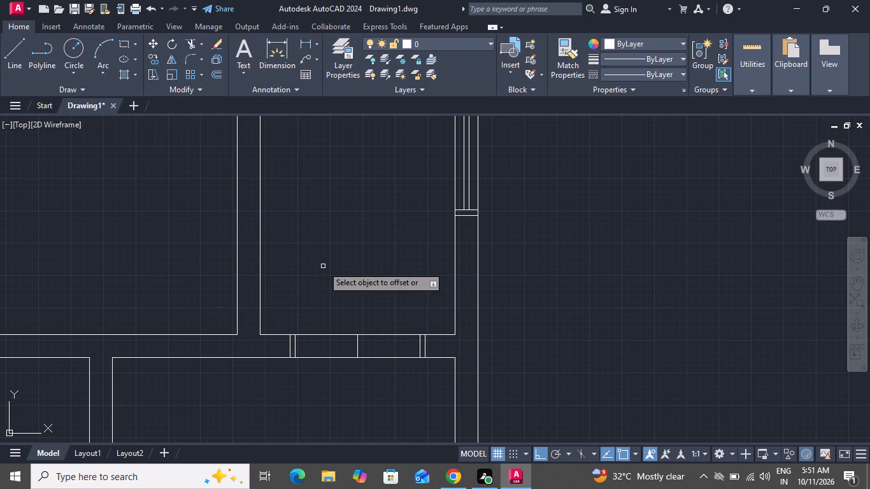
{"action": "left_click", "coordinate": [336, 287]}
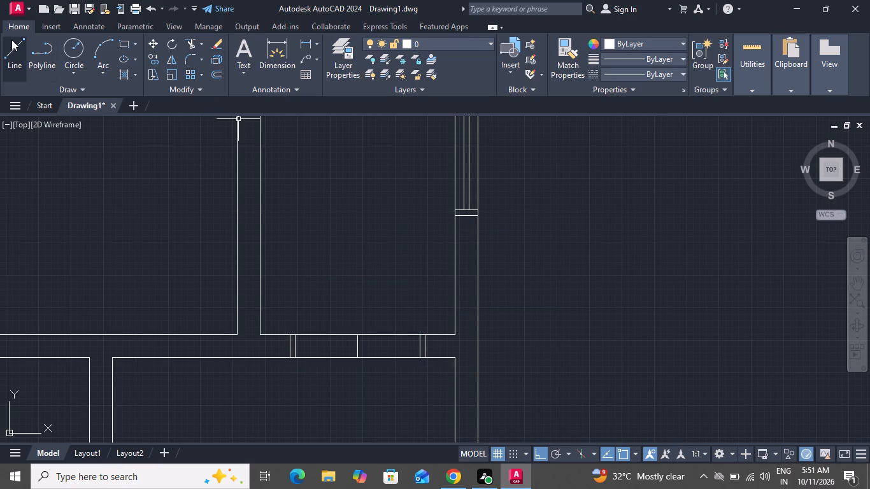
Draw a 4' horizontal line midway in the wall's thickness, joining the midpoints of the two 2'-offset lines.
{"action": "left_click", "coordinate": [10, 39]}
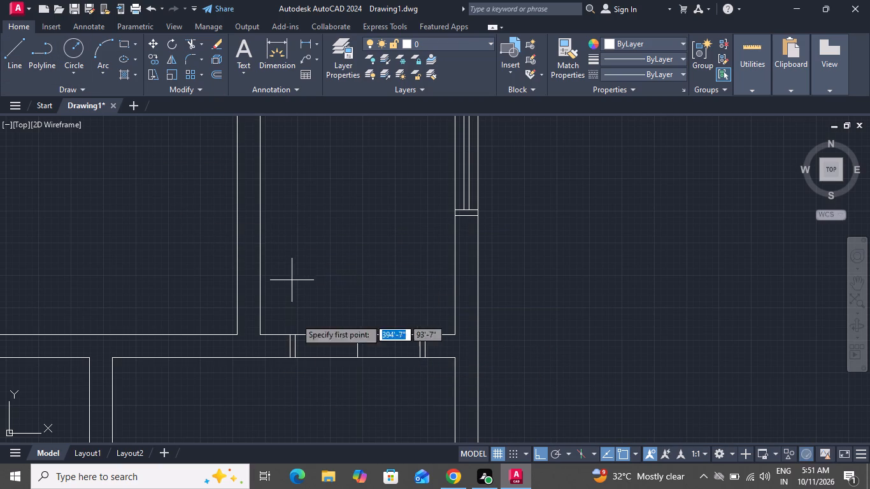
{"action": "scroll", "coordinate": [305, 380], "scroll_direction": "up", "scroll_amount": 2}
{"action": "left_click", "coordinate": [279, 298]}
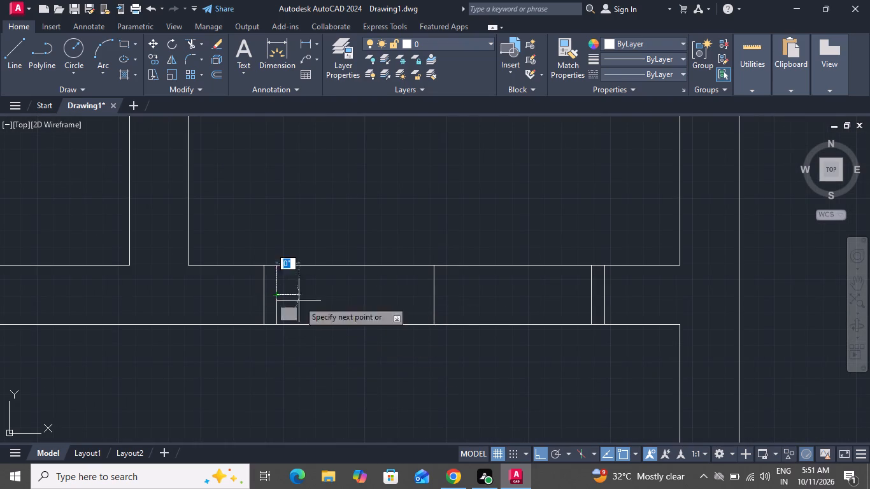
{"action": "left_click", "coordinate": [591, 298]}
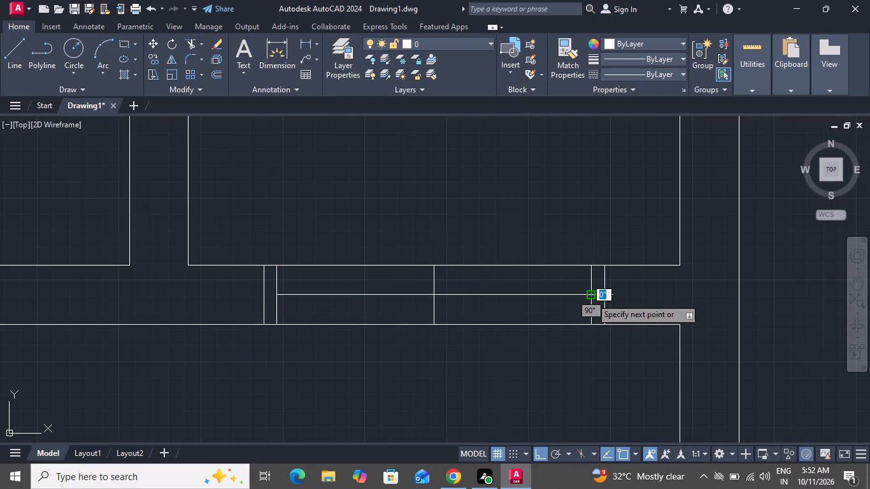
{"action": "right_click", "coordinate": [591, 298]}
{"action": "left_click", "coordinate": [618, 310]}
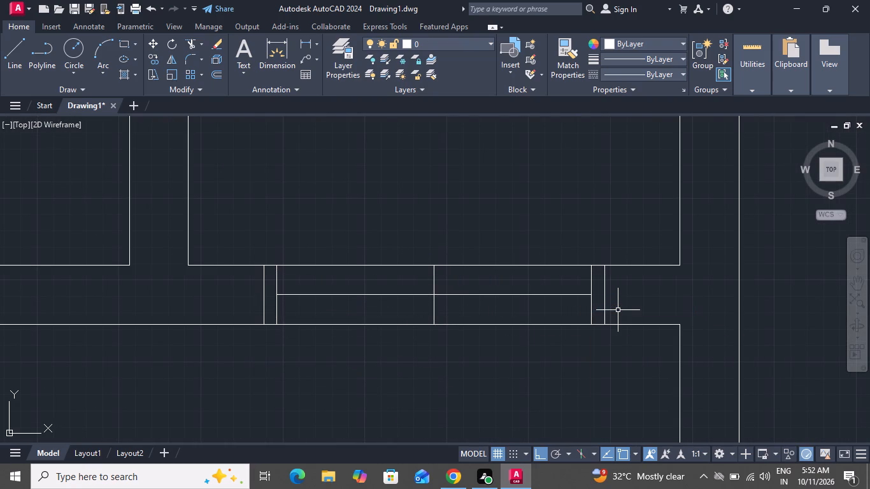
Offset the new window's horizontal centre line 1" downward and 1" upward, and finish offsetting.
{"action": "type", "text": "o"}
{"action": "key", "text": "space"}
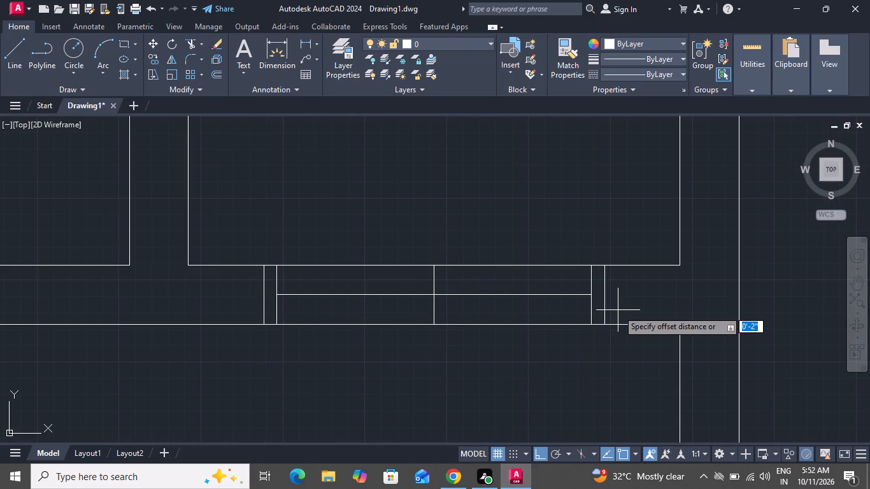
{"action": "key", "text": "1"}
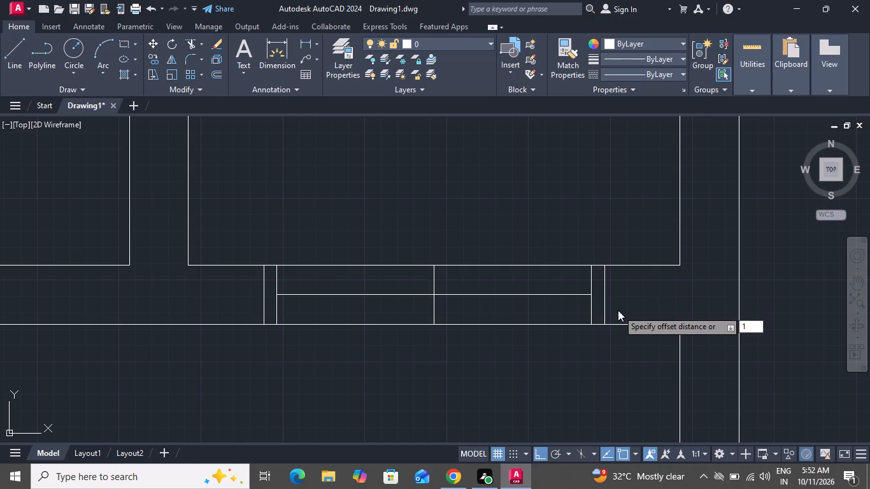
{"action": "key", "text": "shift+quotedbl"}
{"action": "key", "text": "Return"}
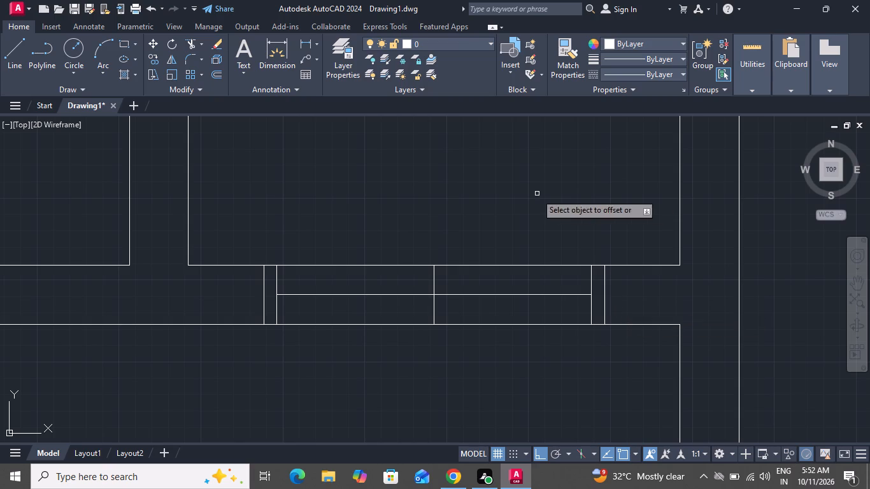
{"action": "left_click", "coordinate": [501, 294]}
{"action": "left_click", "coordinate": [506, 310]}
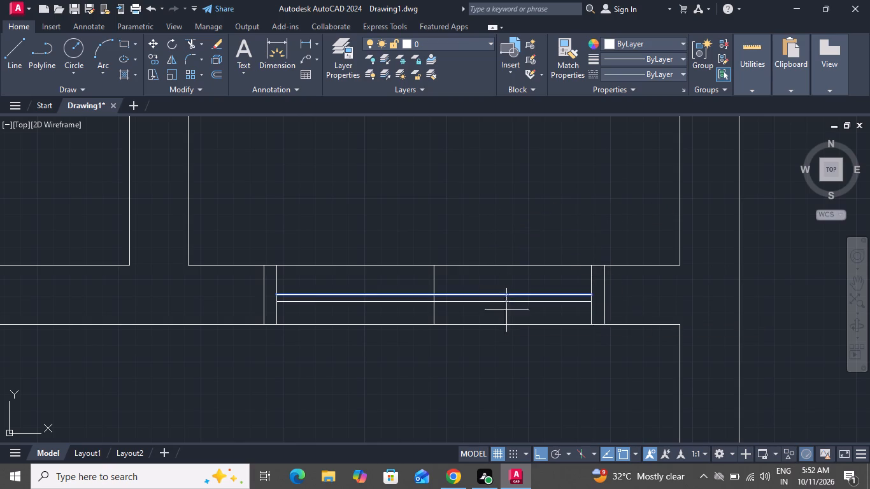
{"action": "left_click", "coordinate": [508, 294]}
{"action": "left_click", "coordinate": [504, 272]}
{"action": "right_click", "coordinate": [497, 280]}
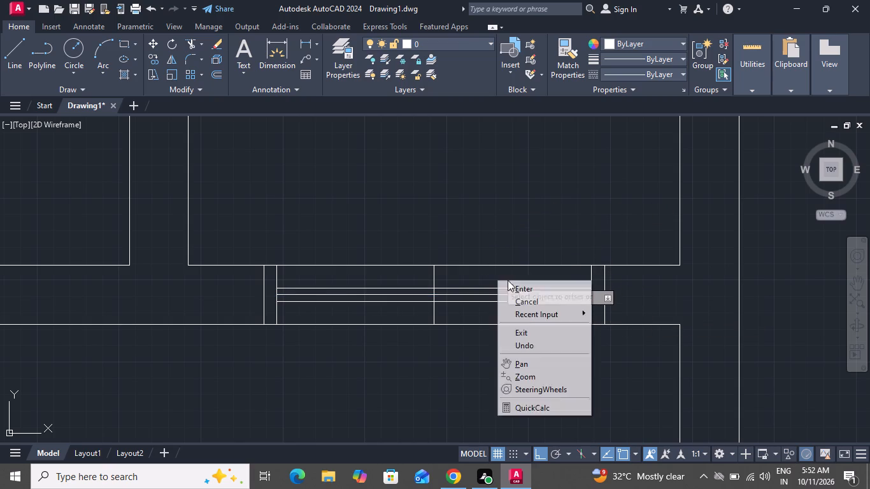
{"action": "left_click", "coordinate": [519, 296]}
Delete this window's horizontal centre line and the short vertical line crossing its middle.
{"action": "scroll", "coordinate": [446, 301], "scroll_direction": "up", "scroll_amount": 3}
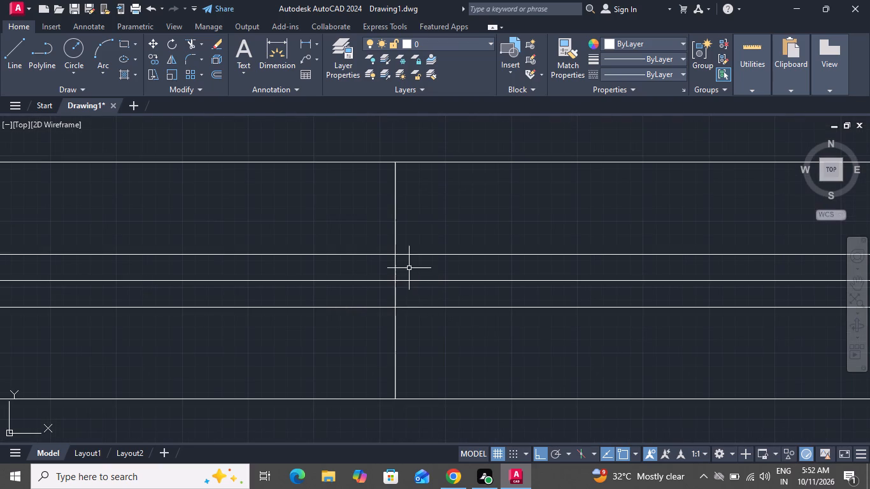
{"action": "left_click", "coordinate": [409, 268]}
{"action": "left_click", "coordinate": [385, 291]}
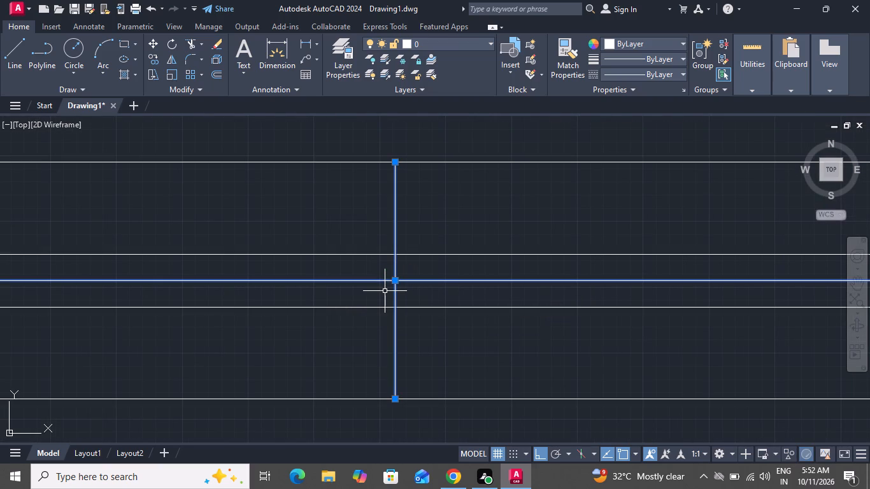
{"action": "key", "text": "Delete"}
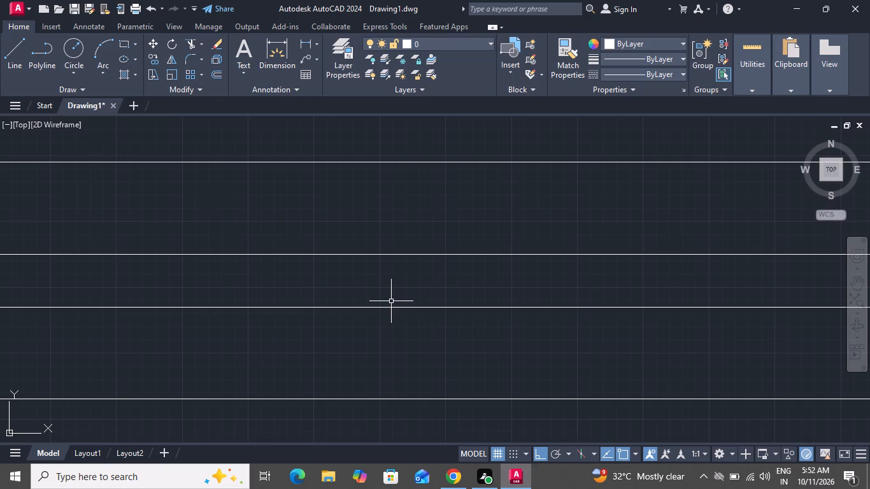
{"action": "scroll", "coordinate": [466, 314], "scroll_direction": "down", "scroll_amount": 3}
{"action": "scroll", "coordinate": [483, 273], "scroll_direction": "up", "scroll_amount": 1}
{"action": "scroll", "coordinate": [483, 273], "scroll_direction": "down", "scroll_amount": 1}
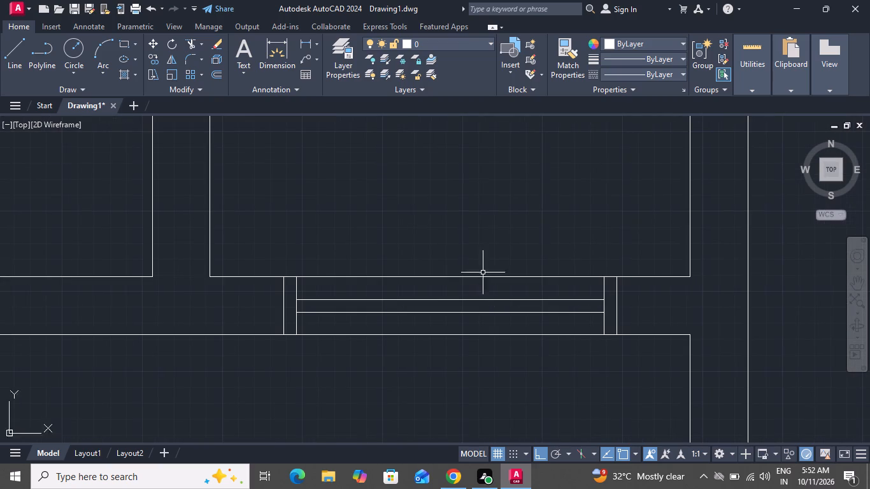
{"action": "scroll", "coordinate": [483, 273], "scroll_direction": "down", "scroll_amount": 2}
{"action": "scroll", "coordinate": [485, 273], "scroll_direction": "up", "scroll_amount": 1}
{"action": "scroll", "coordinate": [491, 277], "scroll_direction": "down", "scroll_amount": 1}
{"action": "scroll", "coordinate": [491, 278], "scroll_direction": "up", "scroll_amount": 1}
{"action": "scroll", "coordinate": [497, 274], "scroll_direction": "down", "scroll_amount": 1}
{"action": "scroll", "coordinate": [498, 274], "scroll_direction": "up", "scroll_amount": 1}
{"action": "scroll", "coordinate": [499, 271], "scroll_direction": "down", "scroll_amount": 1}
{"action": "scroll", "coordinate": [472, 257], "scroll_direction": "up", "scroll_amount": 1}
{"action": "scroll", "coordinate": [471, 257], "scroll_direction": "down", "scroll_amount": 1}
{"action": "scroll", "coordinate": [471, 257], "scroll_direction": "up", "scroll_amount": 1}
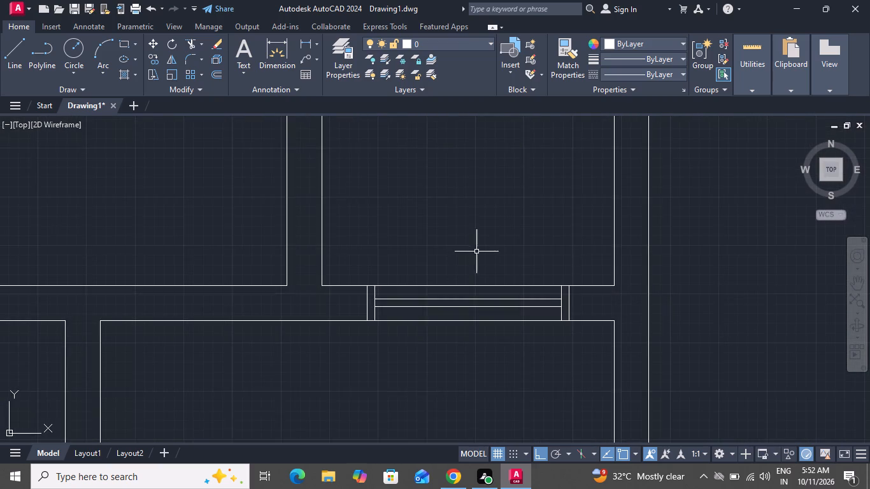
Extend both lines of the bottom-left wall stub across the opening to the separate wall piece in the bottom wall.
{"action": "scroll", "coordinate": [476, 252], "scroll_direction": "down", "scroll_amount": 4}
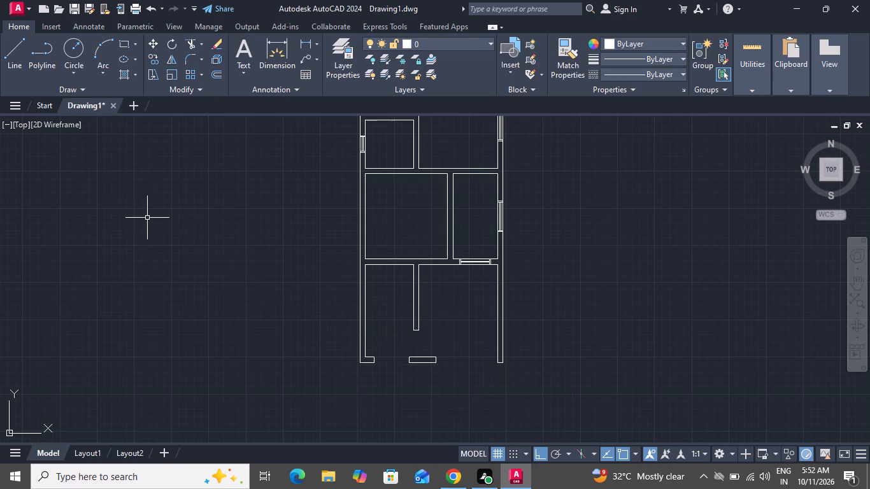
{"action": "type", "text": "ex"}
{"action": "key", "text": "space"}
{"action": "key", "text": "space"}
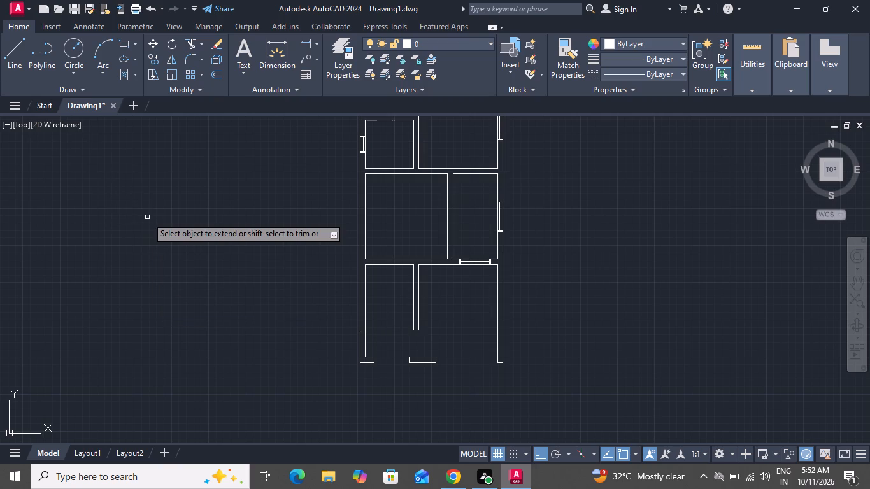
{"action": "scroll", "coordinate": [381, 372], "scroll_direction": "up", "scroll_amount": 4}
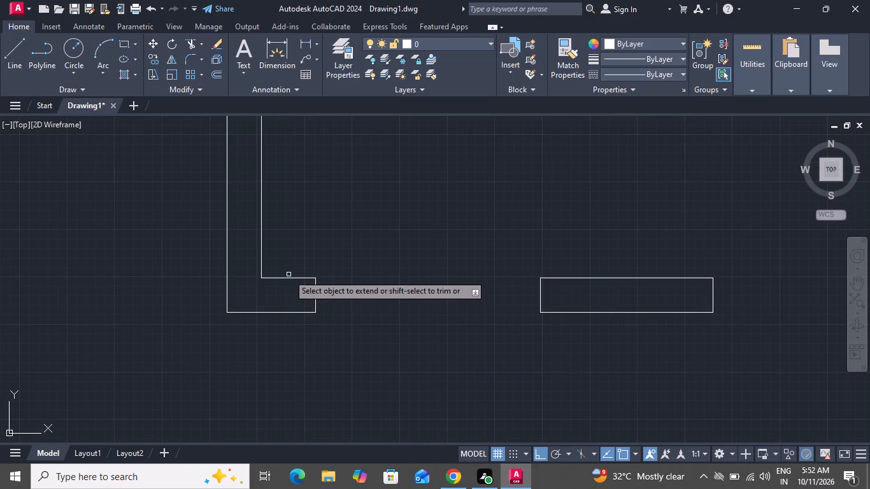
{"action": "left_click", "coordinate": [294, 279]}
{"action": "left_click", "coordinate": [299, 313]}
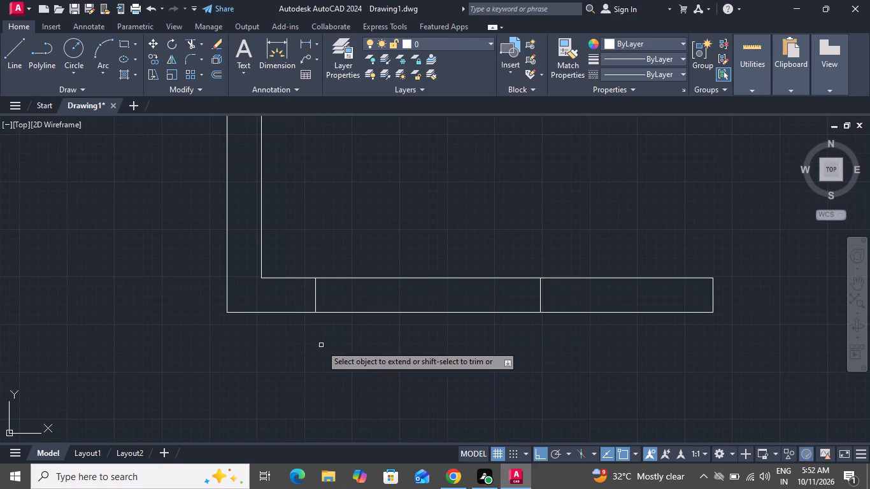
{"action": "right_click", "coordinate": [329, 354]}
{"action": "left_click", "coordinate": [373, 213]}
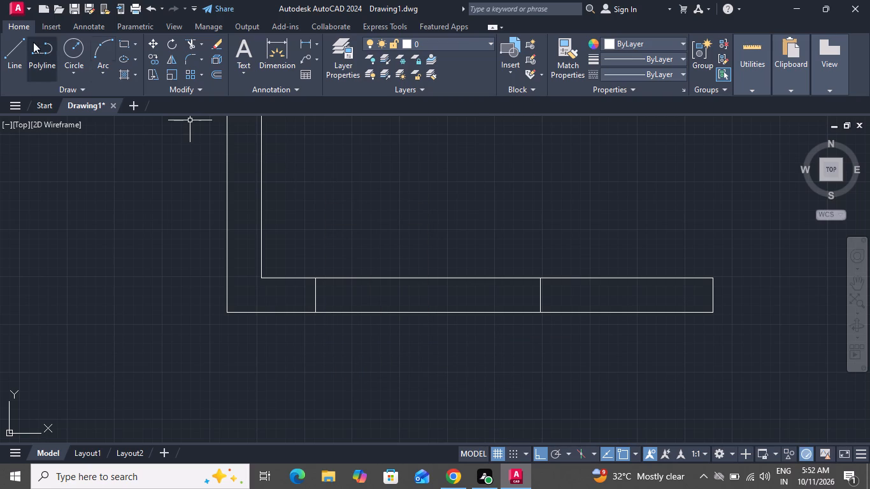
Draw a vertical line across the bottom wall's thickness, roughly midway between the two existing cross lines.
{"action": "left_click", "coordinate": [3, 45]}
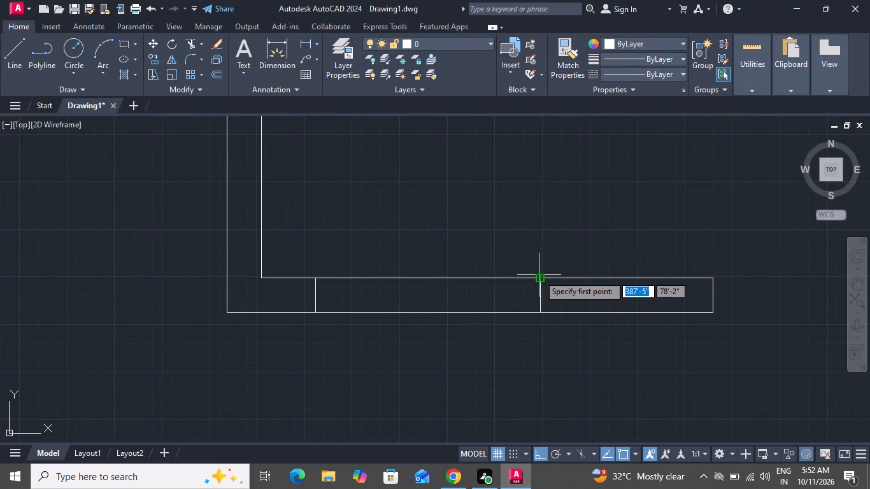
{"action": "left_click", "coordinate": [438, 278]}
{"action": "left_click", "coordinate": [436, 313]}
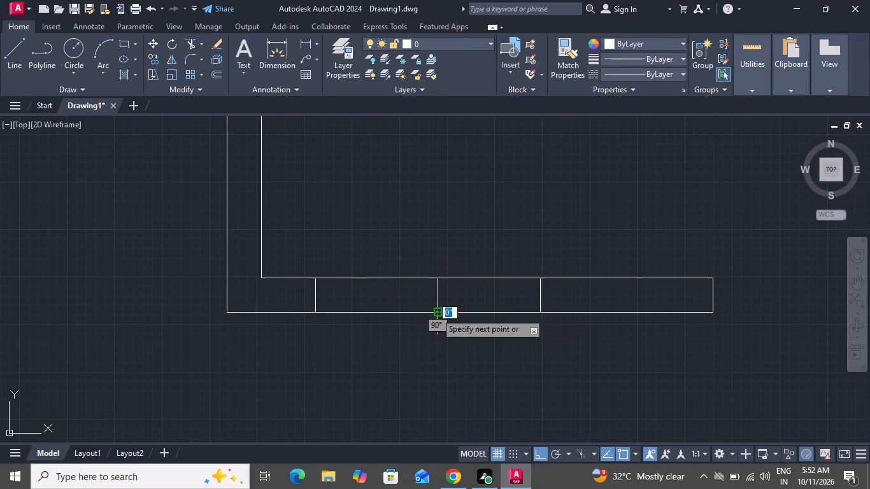
{"action": "right_click", "coordinate": [436, 313]}
{"action": "left_click", "coordinate": [460, 332]}
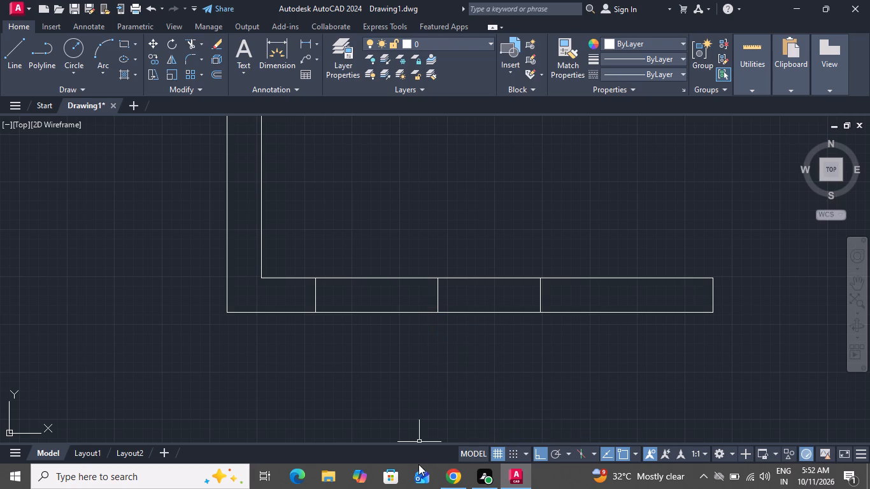
Offset the new vertical line in the bottom wall 2' to each side, and finish offsetting.
{"action": "key", "text": "o"}
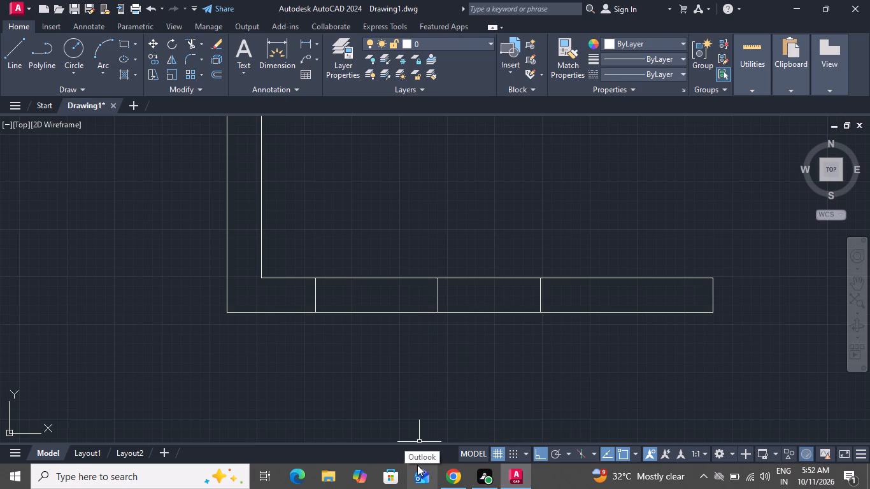
{"action": "key", "text": "space"}
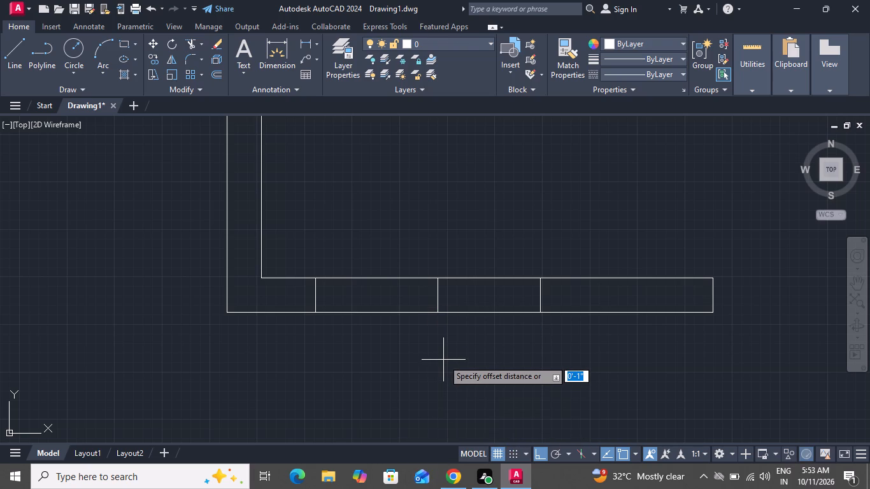
{"action": "type", "text": "2'"}
{"action": "key", "text": "Return"}
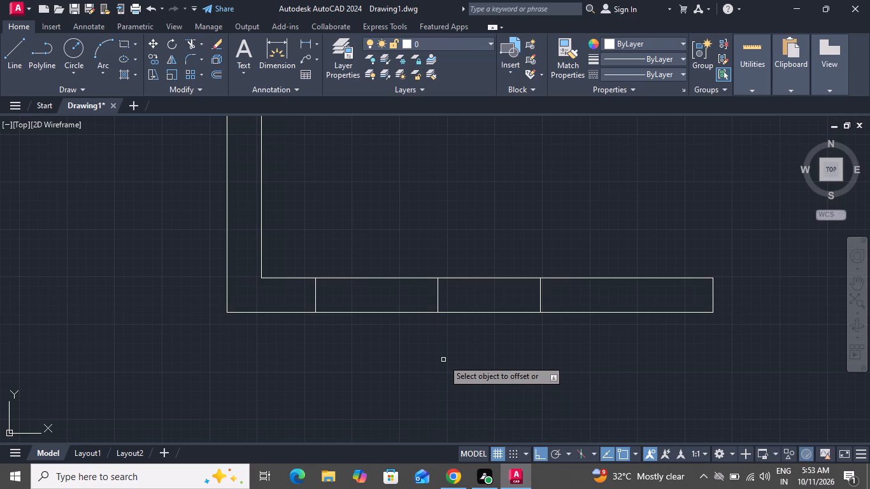
{"action": "left_click", "coordinate": [439, 294]}
{"action": "left_click", "coordinate": [478, 293]}
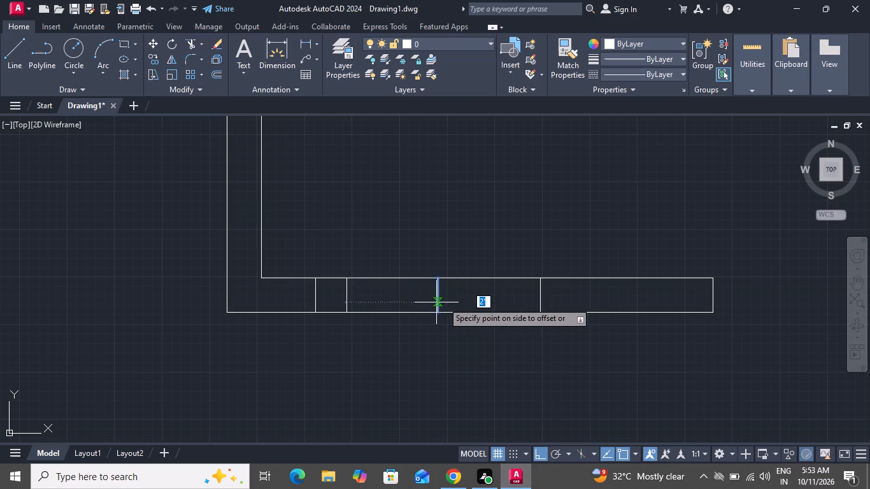
{"action": "left_click", "coordinate": [445, 302]}
{"action": "left_click", "coordinate": [439, 302]}
{"action": "left_click", "coordinate": [401, 295]}
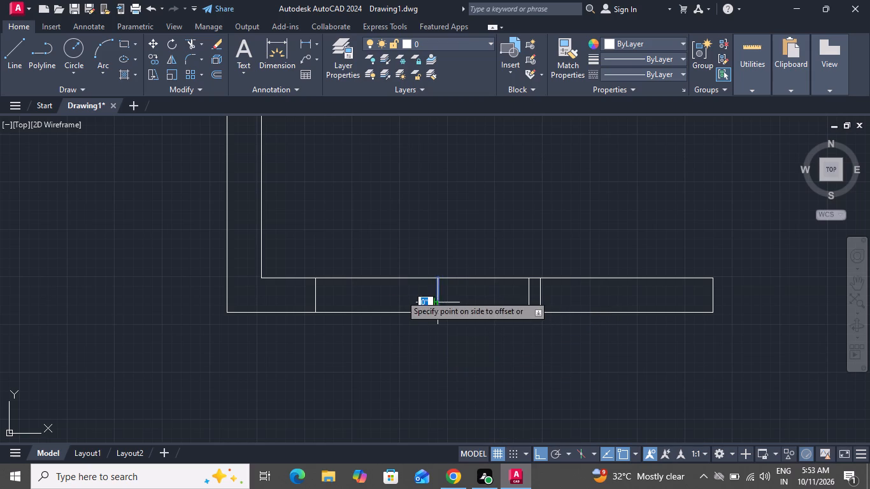
{"action": "right_click", "coordinate": [400, 294]}
{"action": "left_click", "coordinate": [415, 313]}
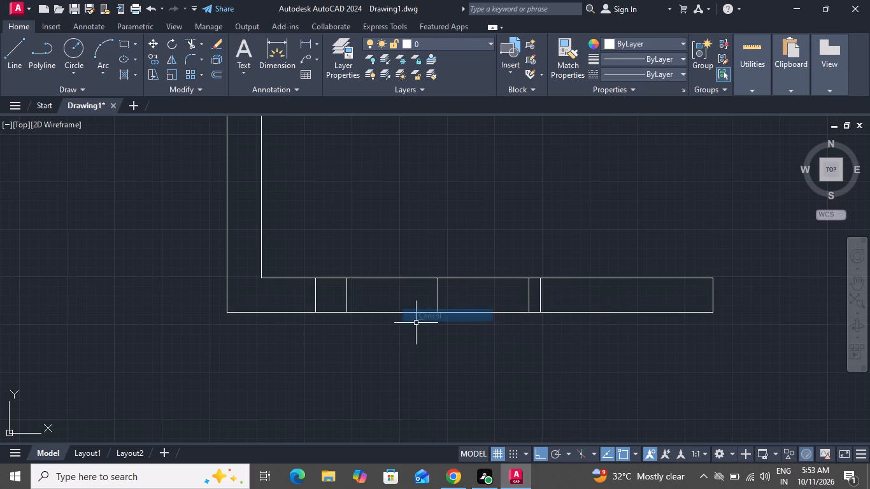
Delete the two old vertical cross lines just outside the 2'-offset lines in the bottom wall.
{"action": "left_click", "coordinate": [541, 297]}
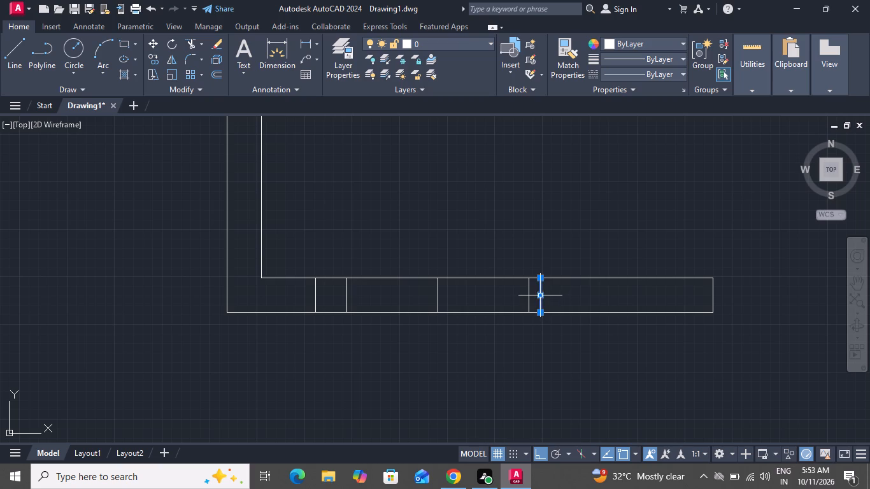
{"action": "key", "text": "Delete"}
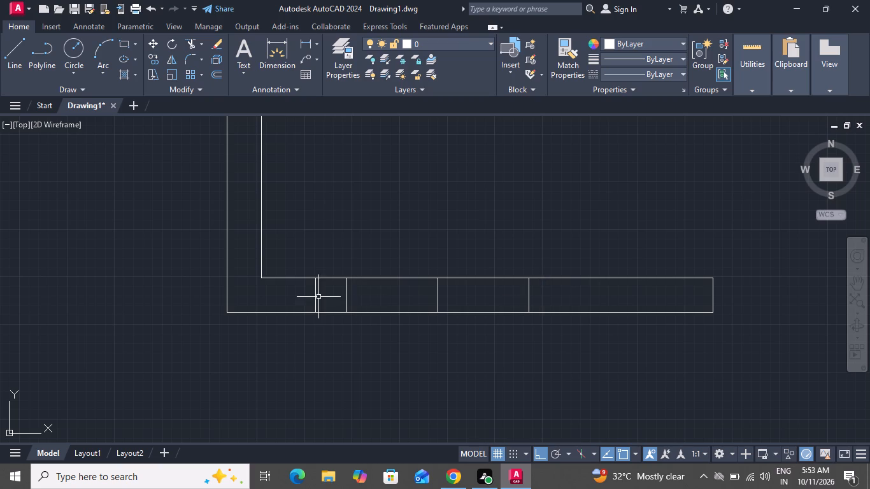
{"action": "left_click", "coordinate": [317, 297]}
{"action": "key", "text": "Delete"}
Offset the two outer vertical lines of the bottom-wall window 2" outward, and finish offsetting.
{"action": "key", "text": "o"}
{"action": "key", "text": "space"}
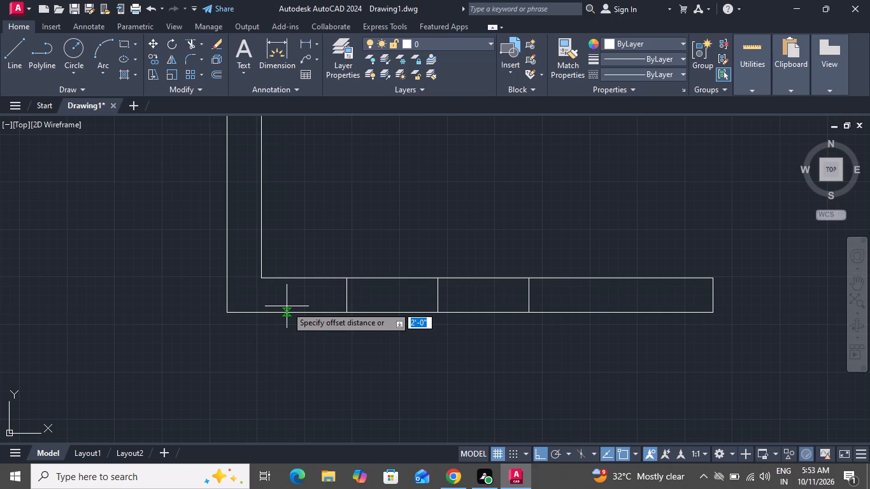
{"action": "key", "text": "2"}
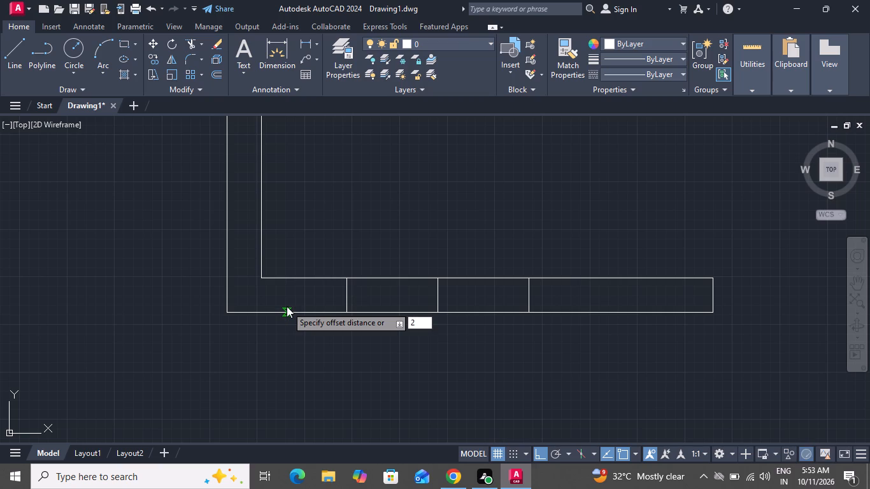
{"action": "key", "text": "shift+quotedbl"}
{"action": "key", "text": "Return"}
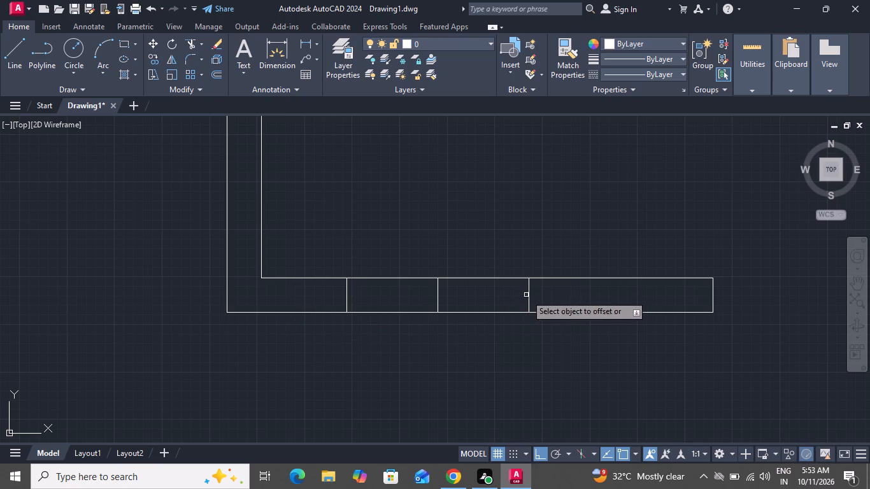
{"action": "left_click_drag", "start_coordinate": [528, 294], "coordinate": [535, 295]}
{"action": "left_click", "coordinate": [580, 299]}
{"action": "left_click", "coordinate": [345, 298]}
{"action": "left_click", "coordinate": [321, 295]}
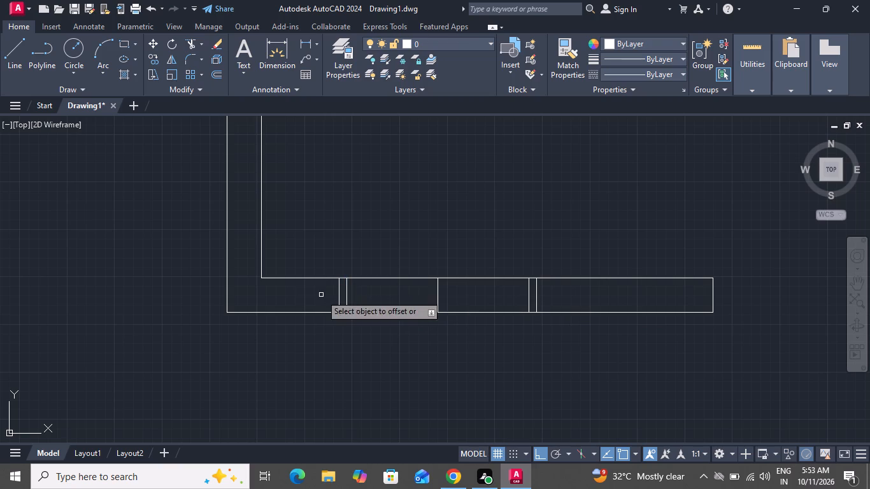
{"action": "right_click", "coordinate": [338, 230]}
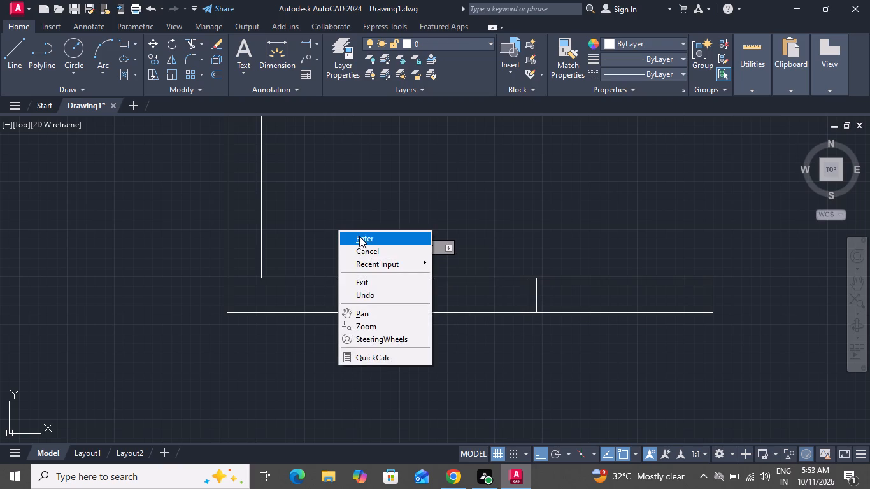
{"action": "left_click", "coordinate": [360, 252]}
Draw a 4' horizontal line midway in the bottom wall's thickness, joining the midpoints of the two 2'-offset lines.
{"action": "left_click", "coordinate": [13, 53]}
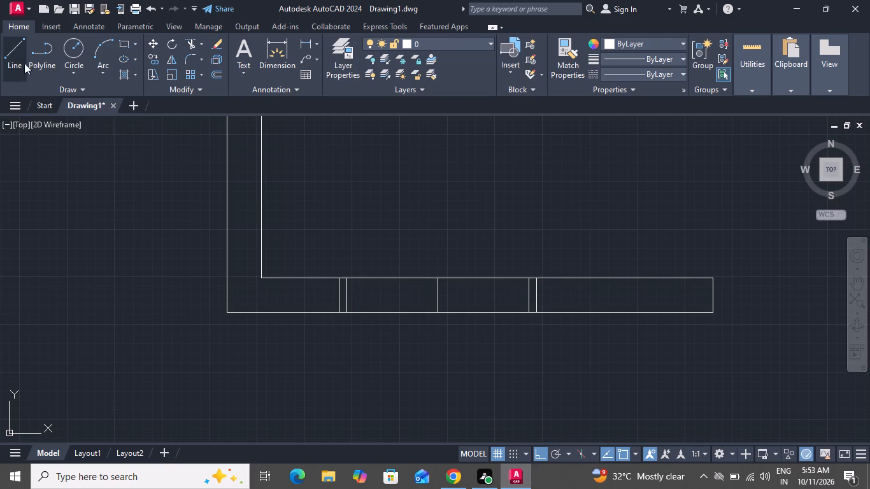
{"action": "left_click", "coordinate": [348, 299]}
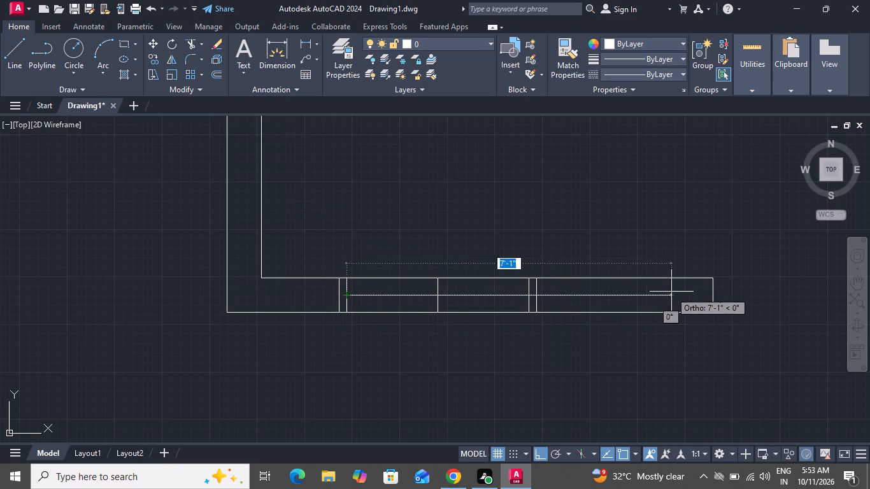
{"action": "left_click", "coordinate": [532, 296]}
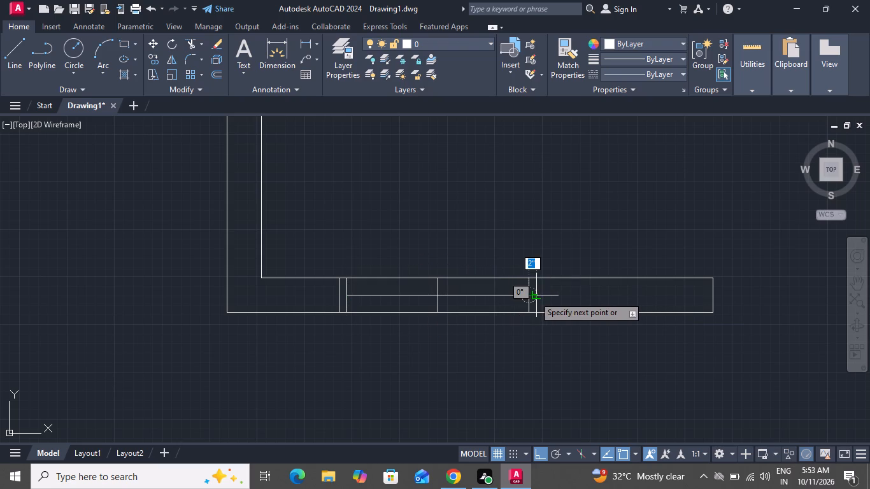
{"action": "right_click", "coordinate": [534, 296]}
{"action": "left_click", "coordinate": [546, 311]}
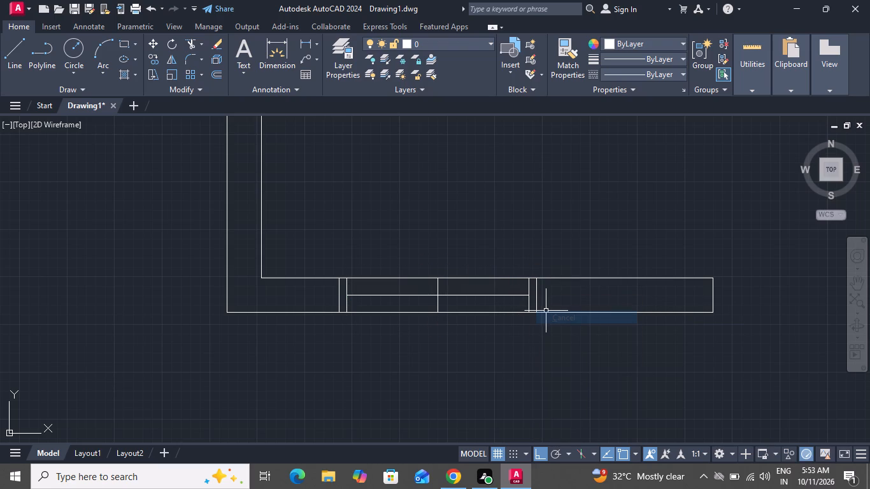
Offset the bottom-wall window's horizontal centre line 1" downward and 1" upward, and finish offsetting.
{"action": "key", "text": "o"}
{"action": "key", "text": "space"}
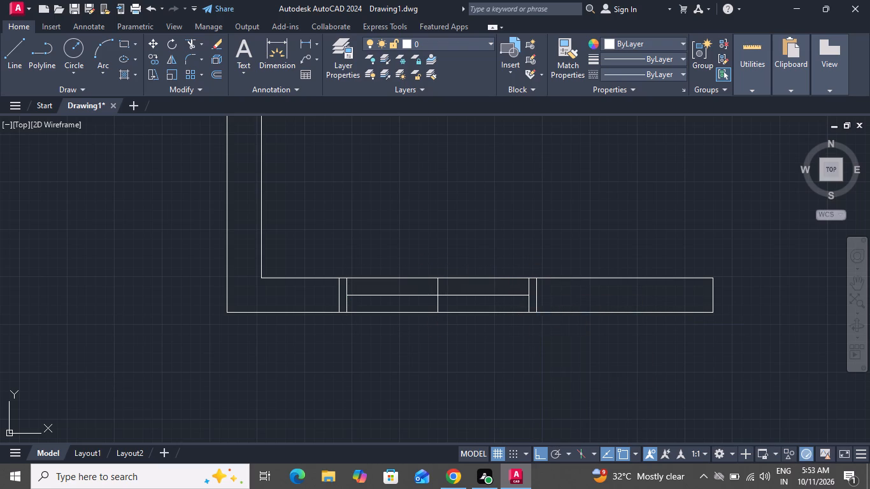
{"action": "key", "text": "1"}
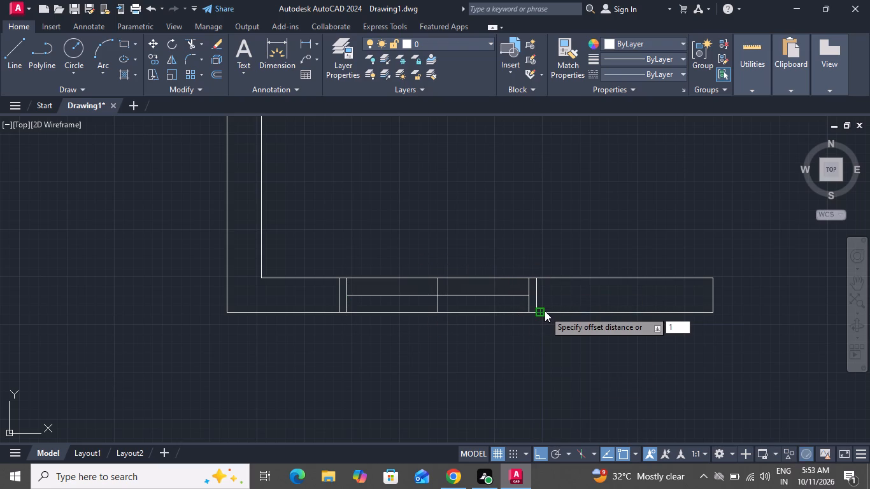
{"action": "key", "text": "shift+quotedbl"}
{"action": "key", "text": "Return"}
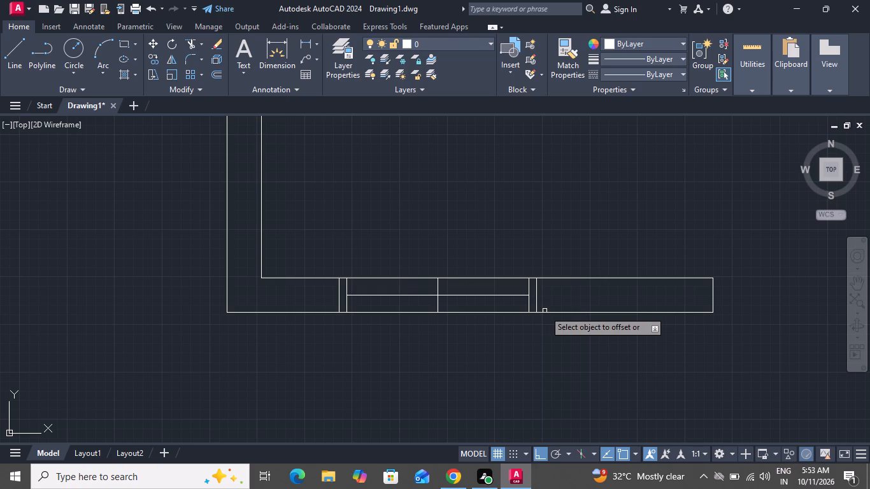
{"action": "scroll", "coordinate": [499, 288], "scroll_direction": "up", "scroll_amount": 1}
{"action": "scroll", "coordinate": [499, 288], "scroll_direction": "down", "scroll_amount": 1}
{"action": "left_click", "coordinate": [502, 296]}
{"action": "left_click", "coordinate": [503, 311]}
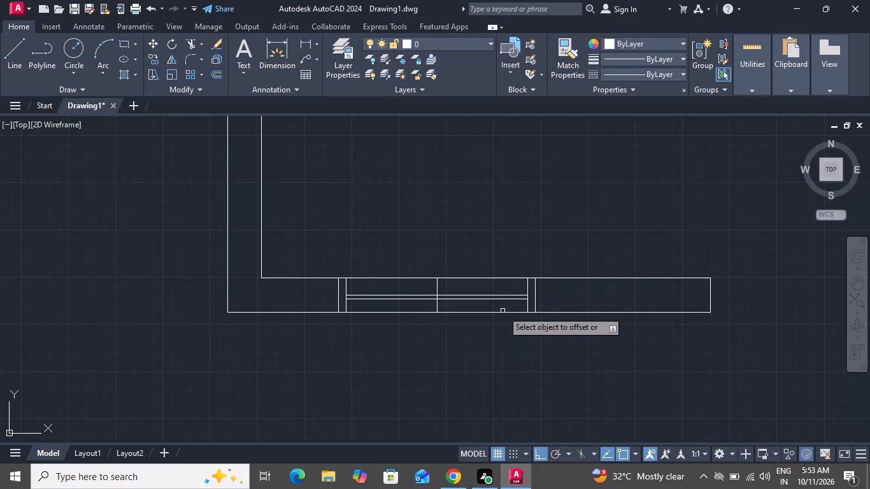
{"action": "left_click", "coordinate": [503, 295]}
{"action": "left_click", "coordinate": [501, 281]}
{"action": "right_click", "coordinate": [503, 276]}
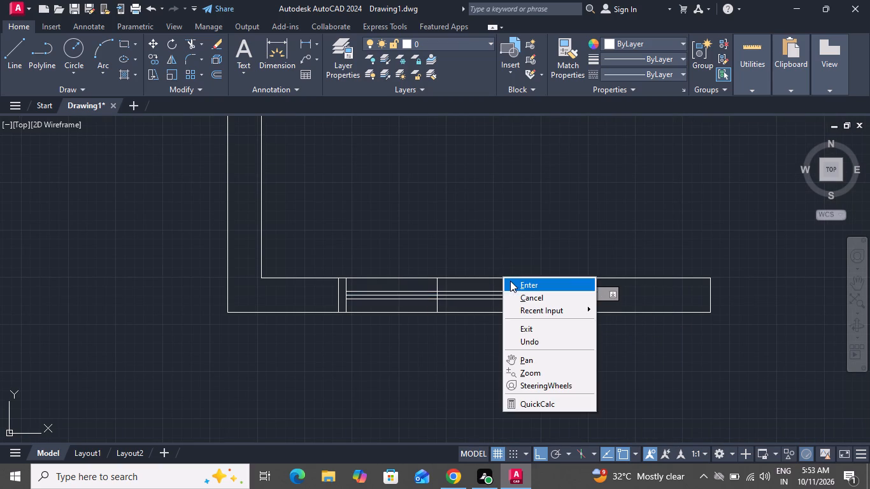
{"action": "left_click", "coordinate": [519, 289]}
Delete the bottom-wall window's horizontal centre line and the vertical line crossing its middle.
{"action": "scroll", "coordinate": [453, 288], "scroll_direction": "up", "scroll_amount": 4}
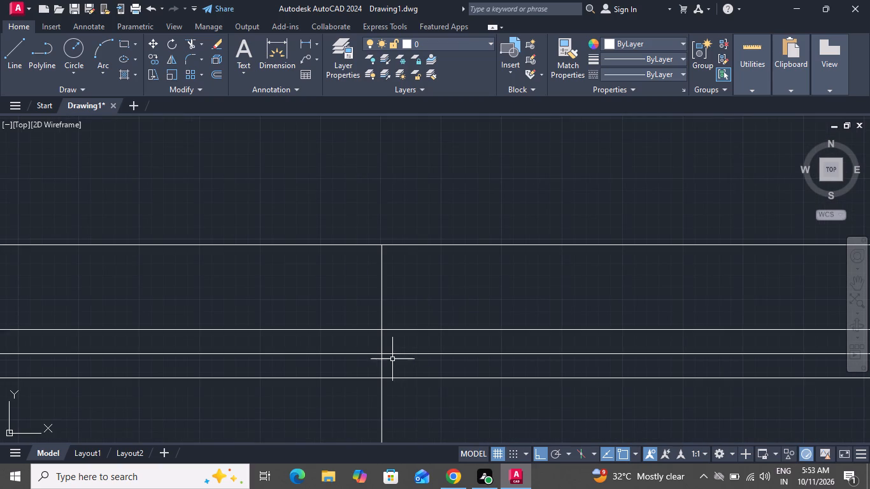
{"action": "scroll", "coordinate": [380, 351], "scroll_direction": "up", "scroll_amount": 3}
{"action": "left_click", "coordinate": [381, 344]}
{"action": "left_click", "coordinate": [360, 368]}
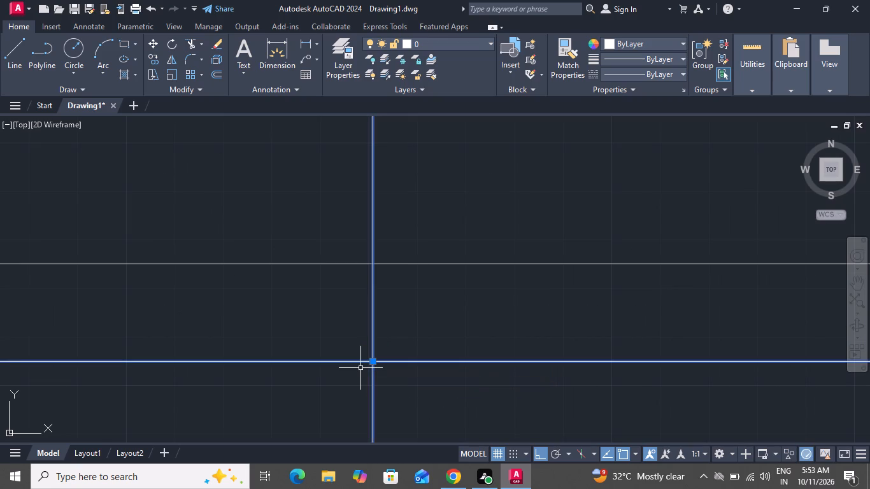
{"action": "key", "text": "Delete"}
Draw a short horizontal line across the thickness of the left outer wall, beside the large middle room.
{"action": "scroll", "coordinate": [360, 368], "scroll_direction": "down", "scroll_amount": 1}
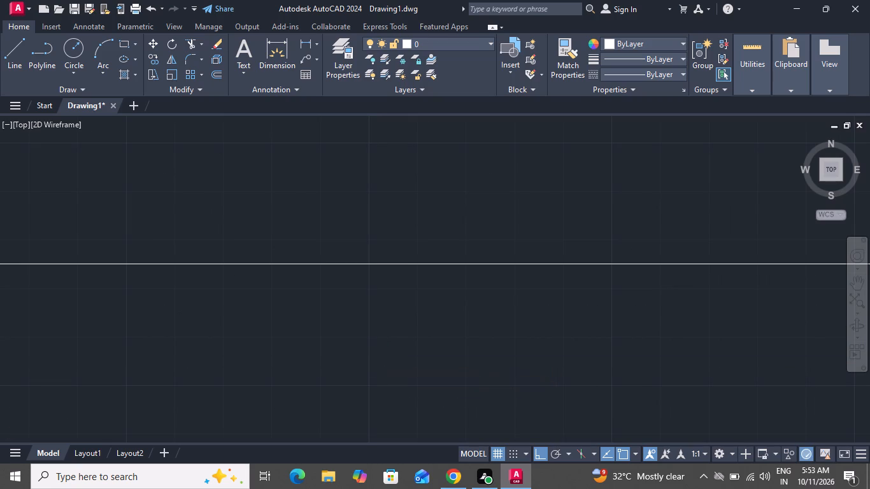
{"action": "scroll", "coordinate": [360, 368], "scroll_direction": "down", "scroll_amount": 7}
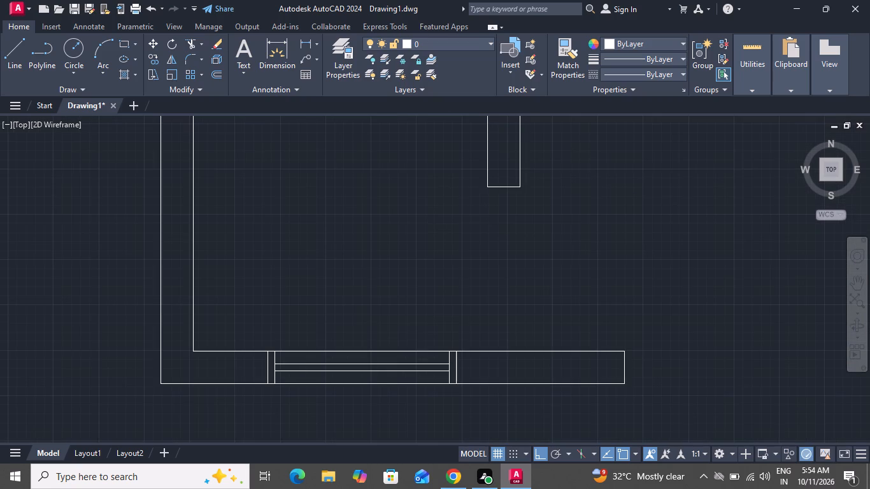
{"action": "scroll", "coordinate": [367, 370], "scroll_direction": "down", "scroll_amount": 2}
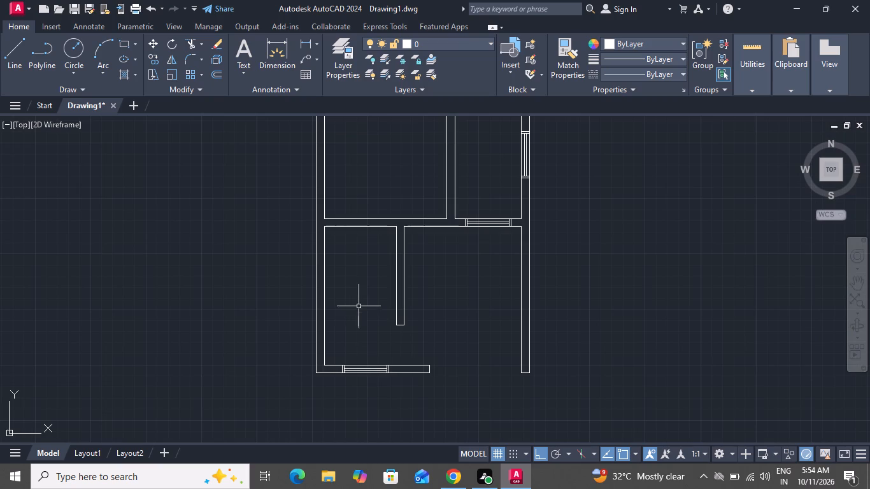
{"action": "scroll", "coordinate": [360, 313], "scroll_direction": "down", "scroll_amount": 3}
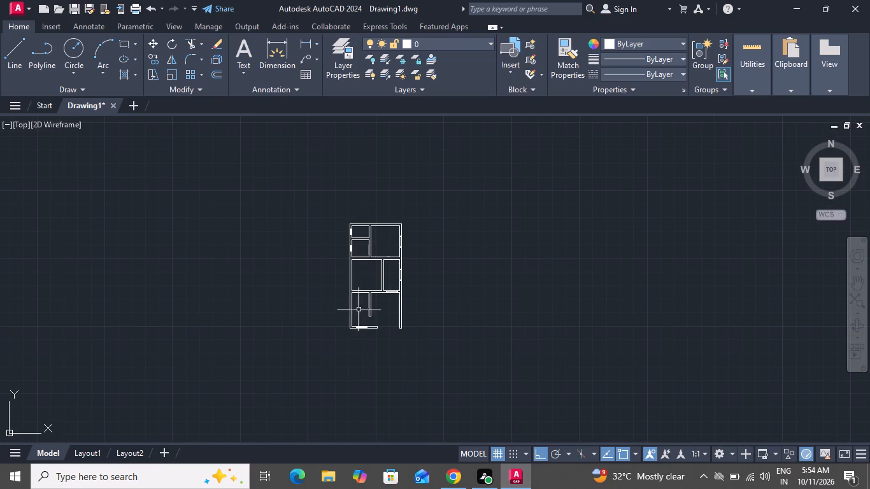
{"action": "left_click", "coordinate": [10, 55]}
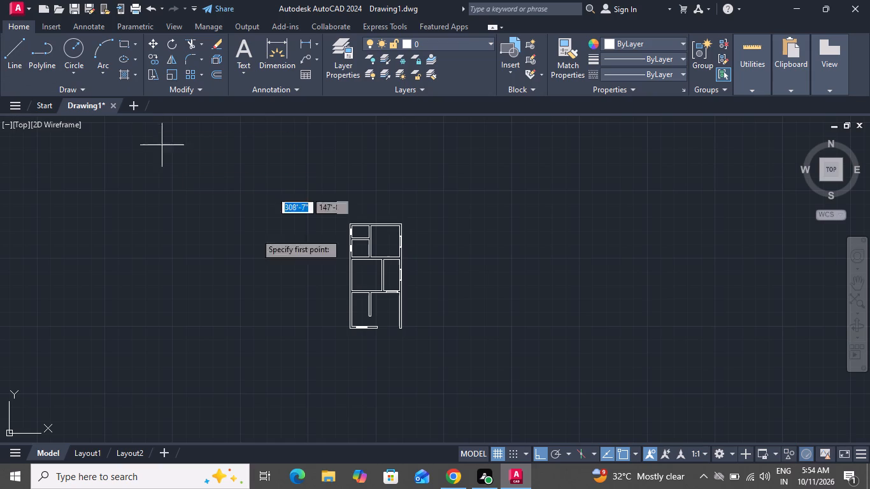
{"action": "scroll", "coordinate": [335, 284], "scroll_direction": "up", "scroll_amount": 4}
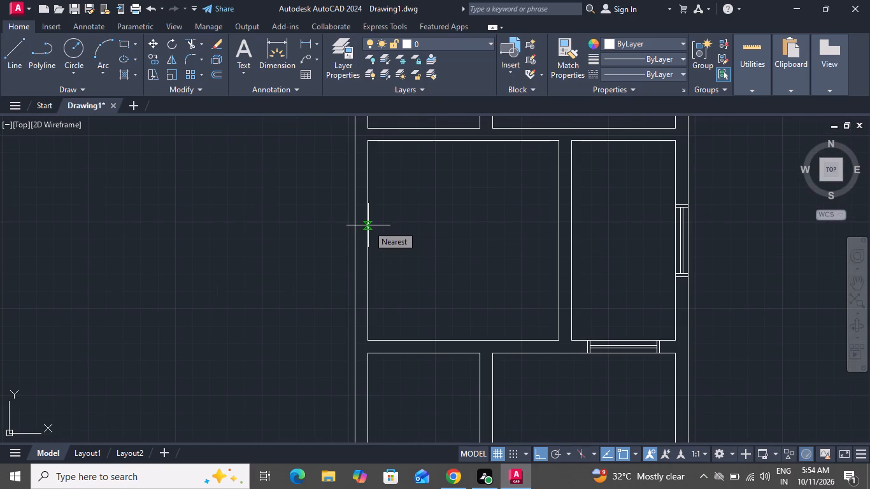
{"action": "left_click", "coordinate": [368, 225]}
{"action": "left_click", "coordinate": [357, 229]}
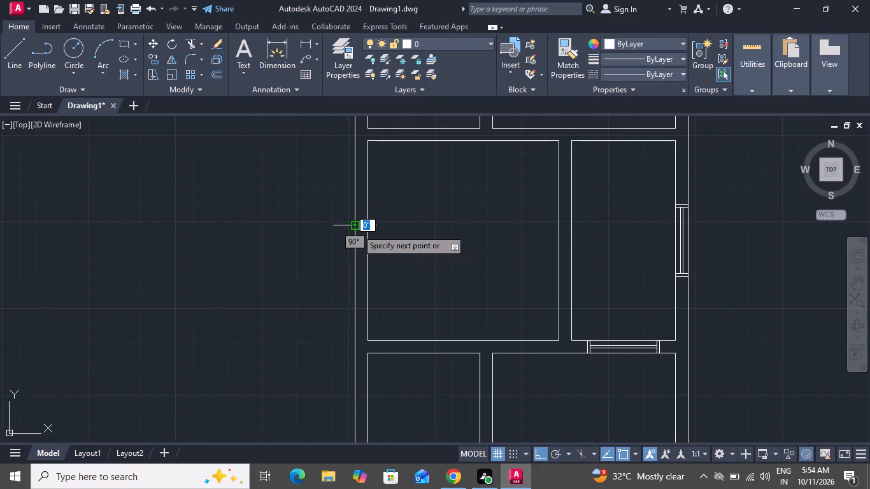
{"action": "right_click", "coordinate": [357, 229]}
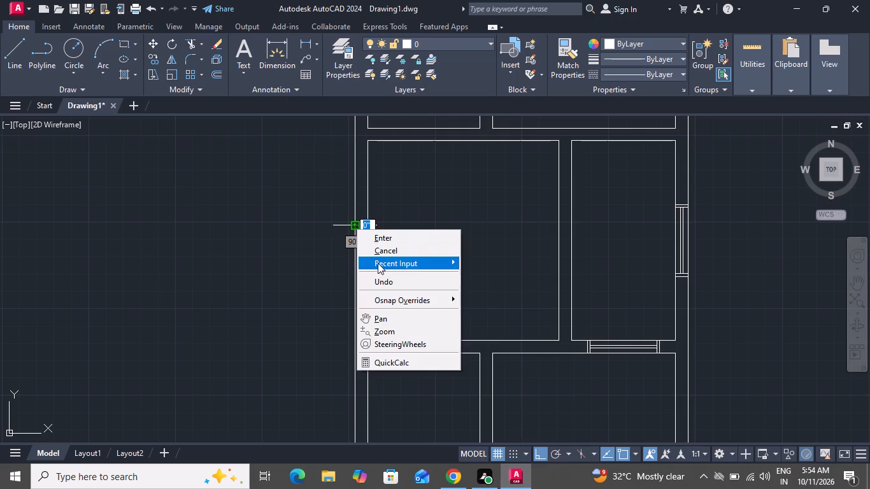
{"action": "left_click", "coordinate": [380, 251]}
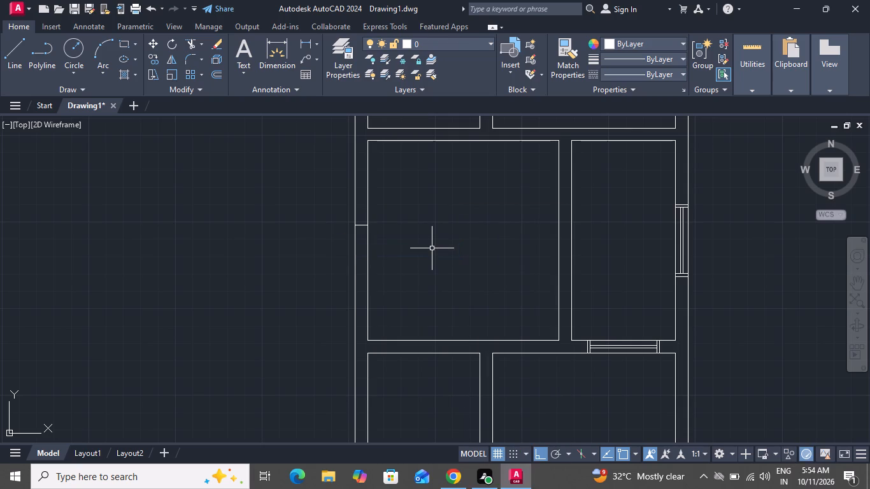
Offset the short line across the middle room's left wall 2' downward and 2' upward, and finish offsetting.
{"action": "type", "text": "o"}
{"action": "key", "text": "space"}
{"action": "type", "text": "2'"}
{"action": "key", "text": "Return"}
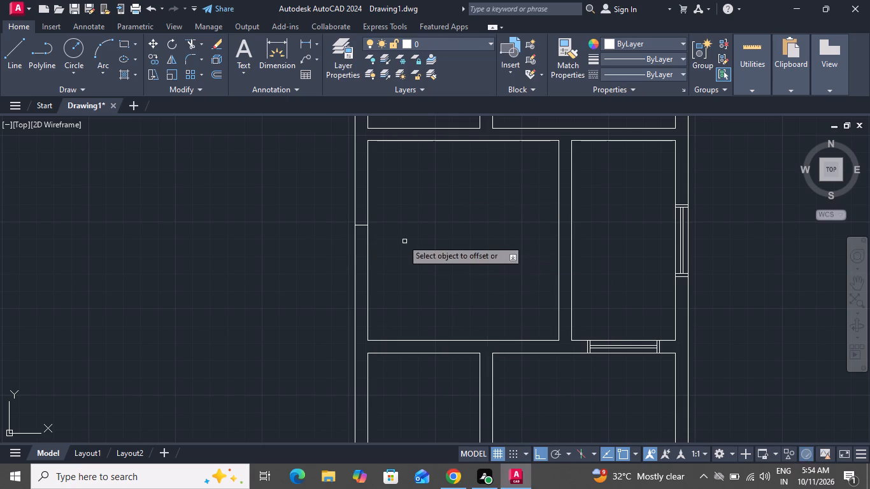
{"action": "scroll", "coordinate": [364, 220], "scroll_direction": "up", "scroll_amount": 2}
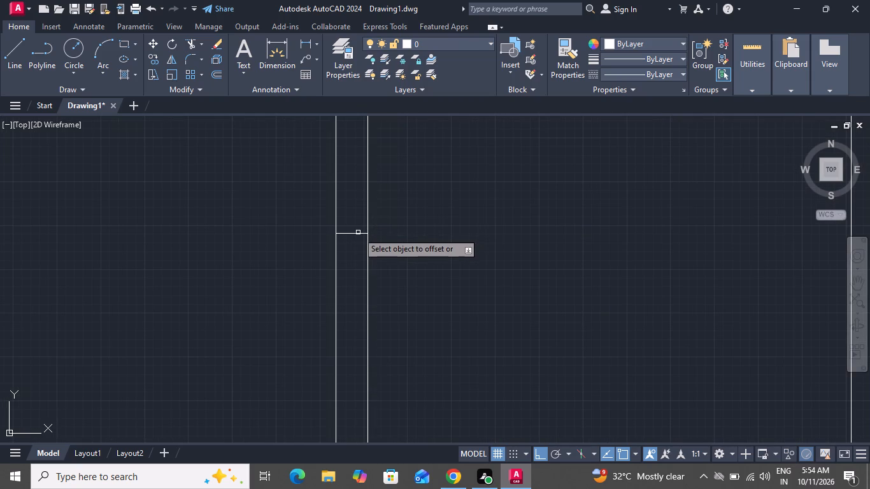
{"action": "left_click", "coordinate": [358, 232]}
{"action": "left_click", "coordinate": [355, 254]}
{"action": "left_click", "coordinate": [348, 236]}
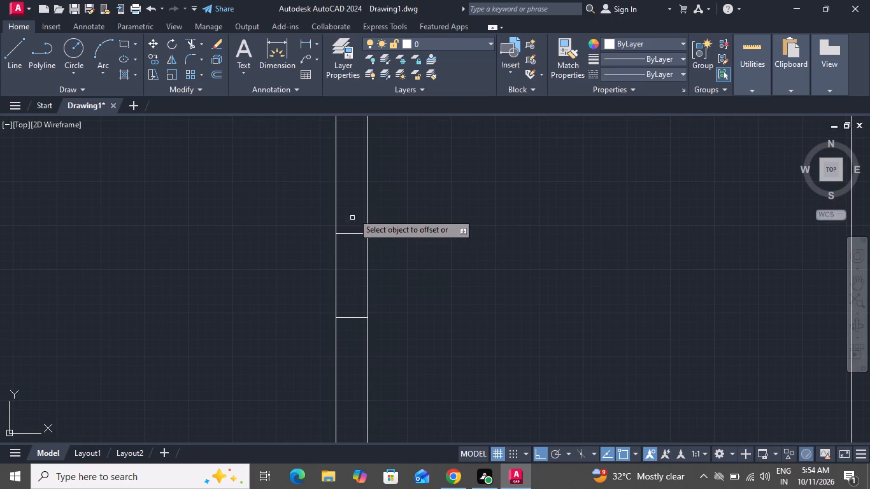
{"action": "left_click", "coordinate": [352, 232]}
{"action": "left_click", "coordinate": [353, 210]}
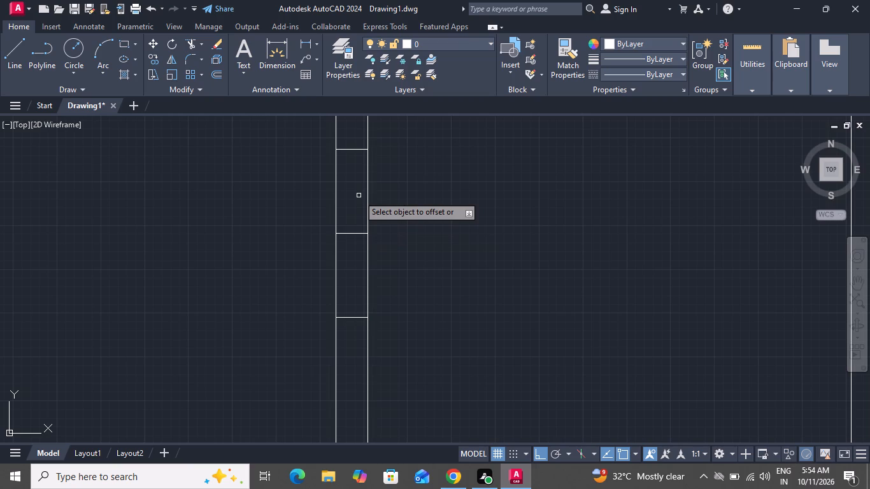
{"action": "scroll", "coordinate": [73, 353], "scroll_direction": "up", "scroll_amount": 1}
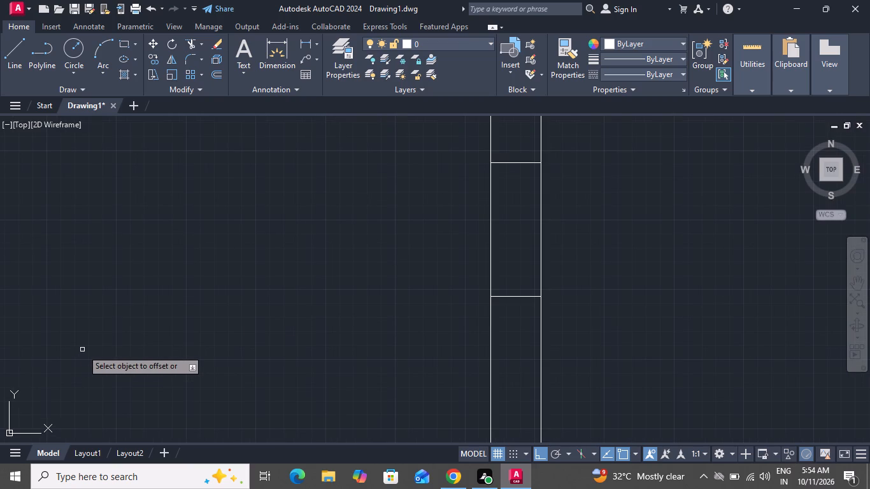
{"action": "right_click", "coordinate": [85, 358]}
{"action": "left_click", "coordinate": [115, 246]}
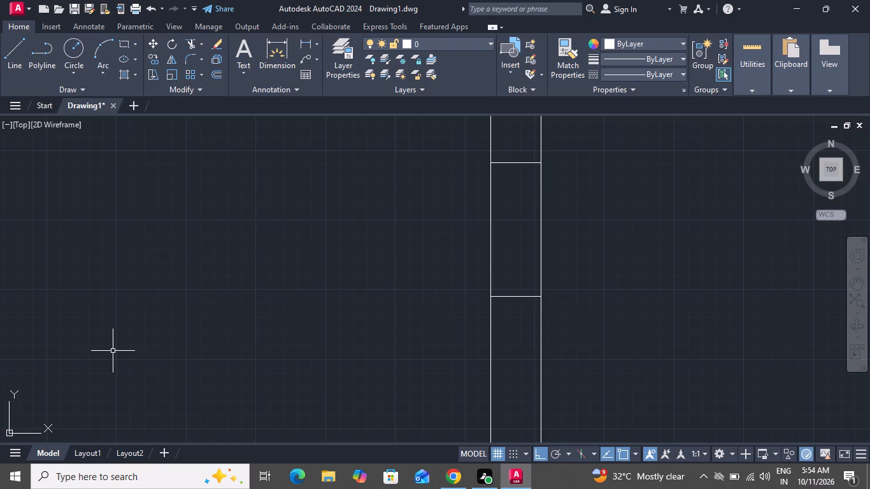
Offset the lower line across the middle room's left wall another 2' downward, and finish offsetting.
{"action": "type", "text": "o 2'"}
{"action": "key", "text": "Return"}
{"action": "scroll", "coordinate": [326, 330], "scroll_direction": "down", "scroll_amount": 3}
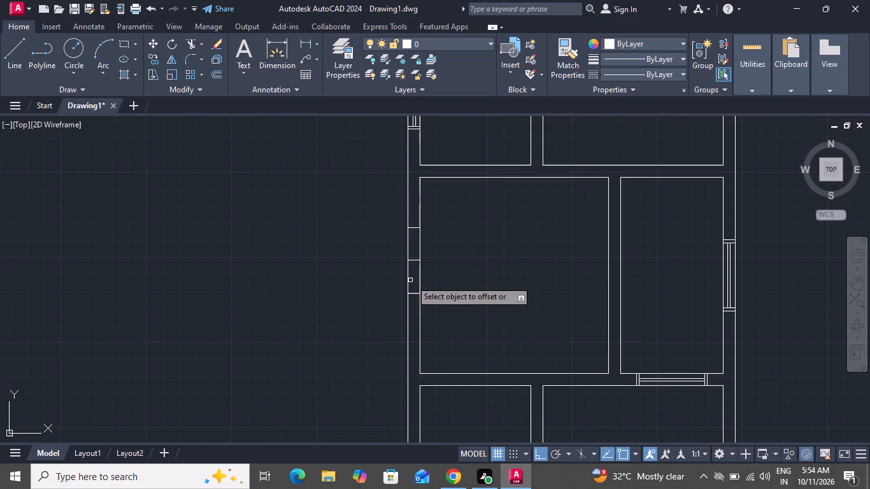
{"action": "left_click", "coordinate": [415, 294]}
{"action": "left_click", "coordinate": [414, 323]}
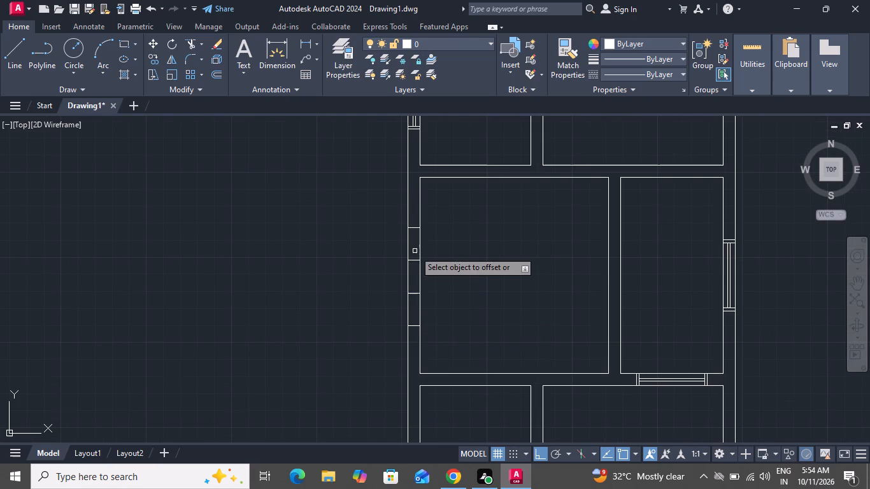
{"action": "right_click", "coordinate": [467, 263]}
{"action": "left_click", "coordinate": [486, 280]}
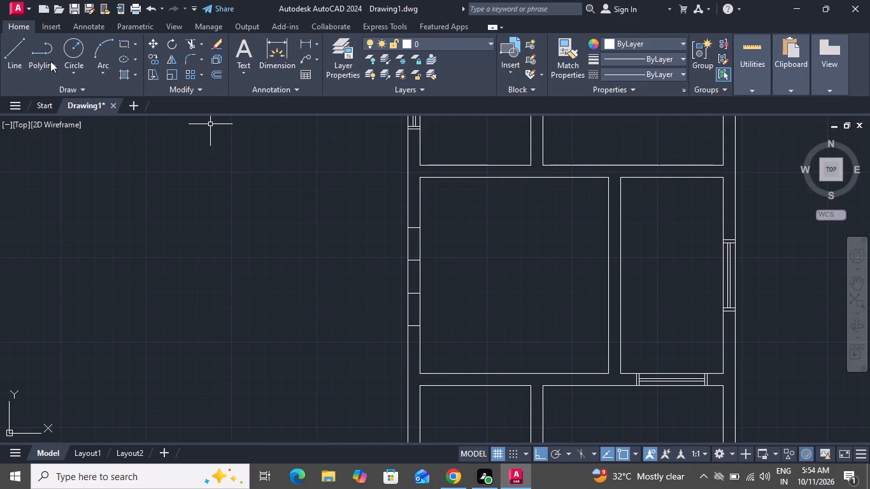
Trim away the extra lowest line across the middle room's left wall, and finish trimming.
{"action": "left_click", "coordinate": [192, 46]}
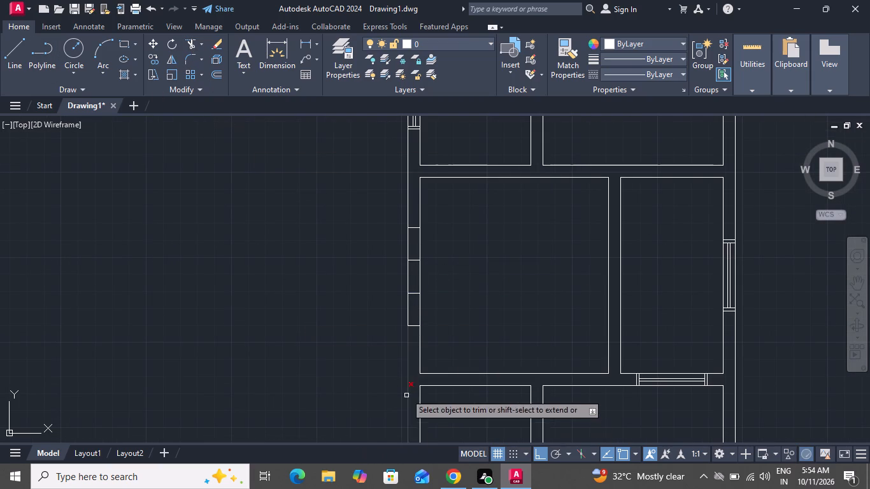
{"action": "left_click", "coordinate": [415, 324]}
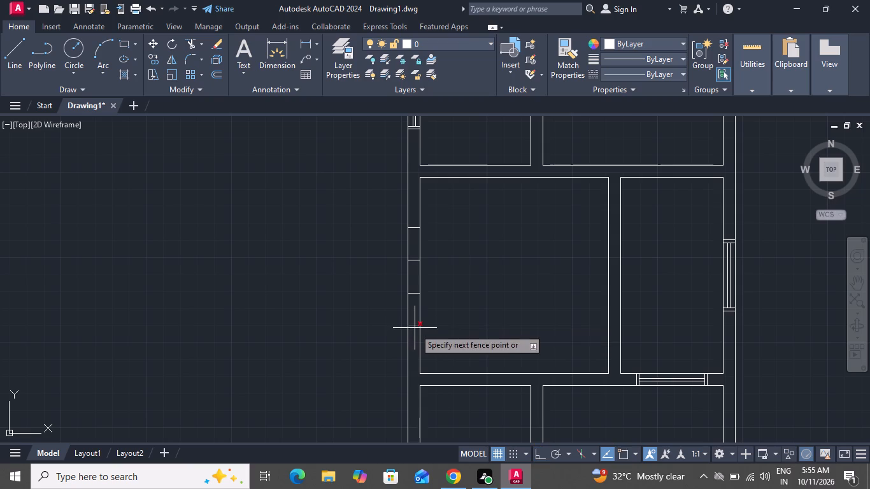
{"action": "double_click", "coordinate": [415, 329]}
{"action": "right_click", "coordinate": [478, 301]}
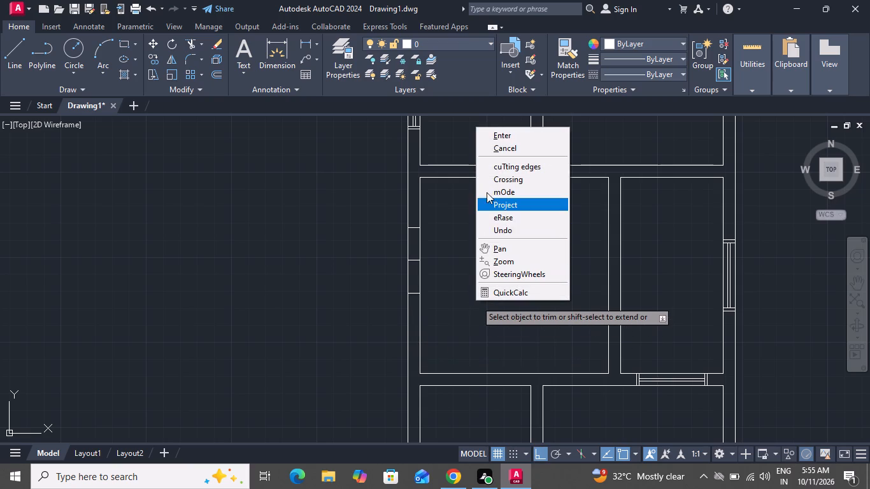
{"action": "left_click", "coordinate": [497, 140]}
Offset the two outer horizontal lines of the middle room's left-wall window 2" outward, and finish offsetting.
{"action": "type", "text": "o"}
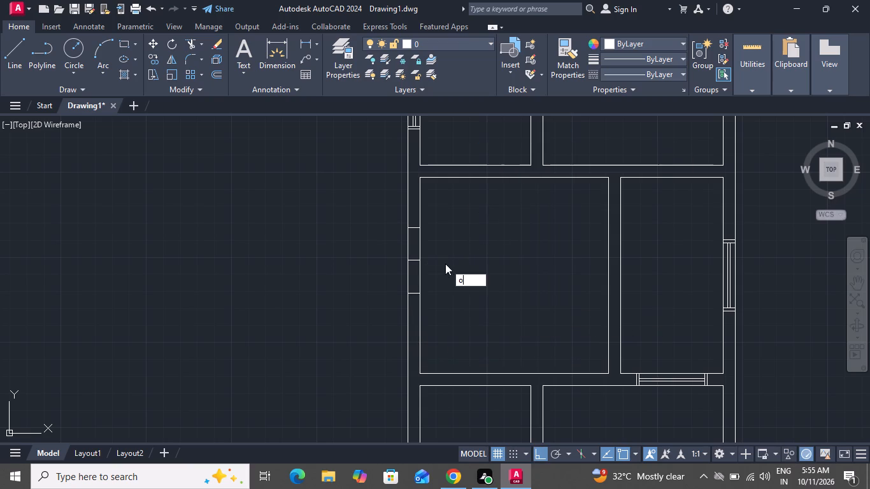
{"action": "key", "text": "space"}
{"action": "key", "text": "2"}
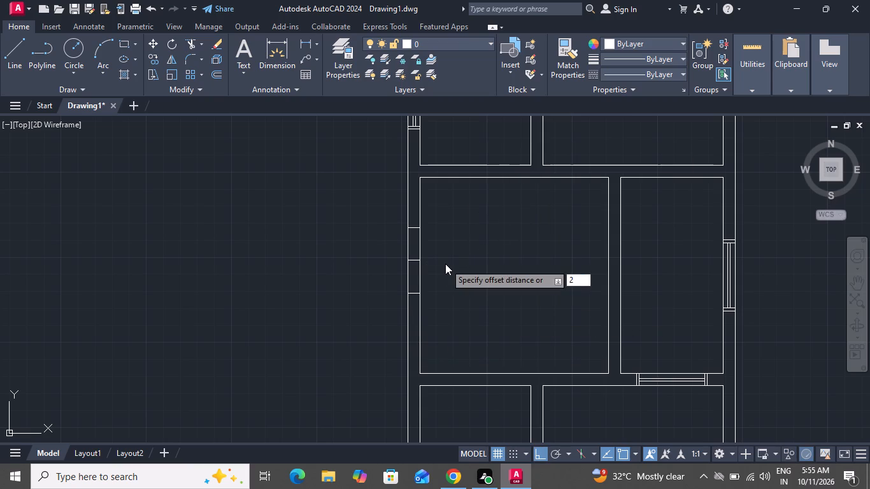
{"action": "key", "text": "shift+quotedbl"}
{"action": "key", "text": "Return"}
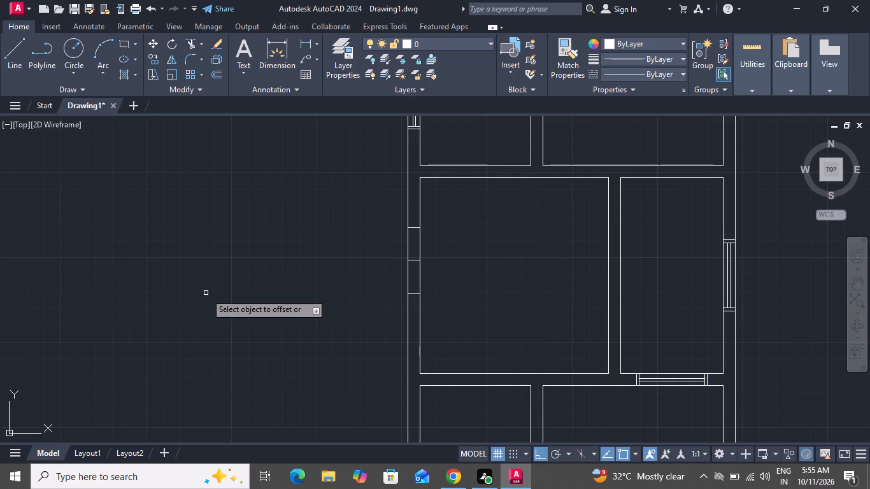
{"action": "left_click", "coordinate": [414, 229]}
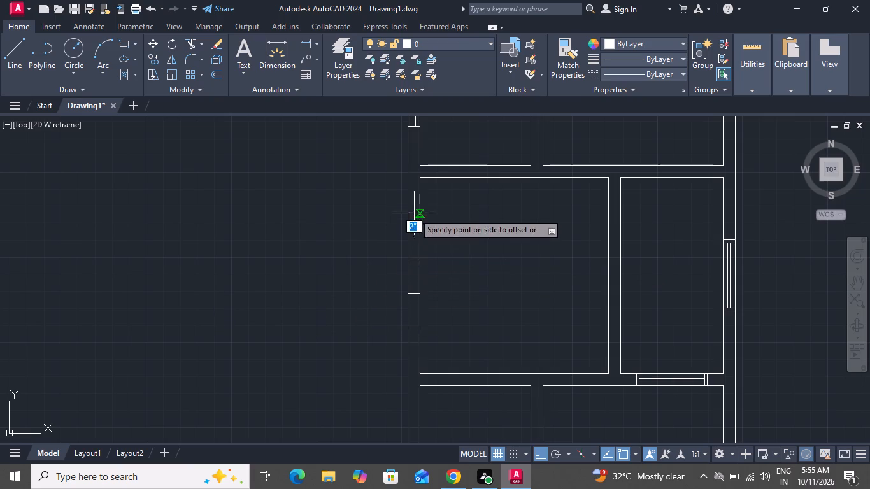
{"action": "left_click", "coordinate": [414, 213]}
{"action": "left_click_drag", "start_coordinate": [413, 292], "coordinate": [415, 306]}
{"action": "left_click", "coordinate": [415, 332]}
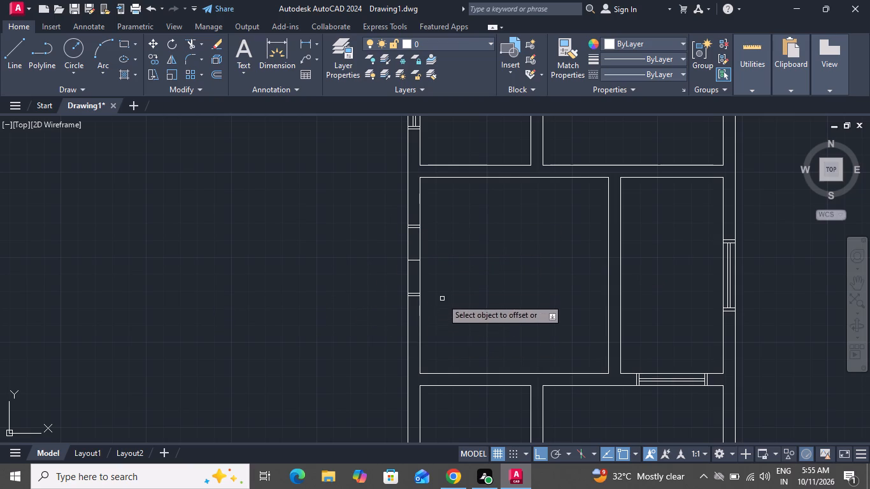
{"action": "right_click", "coordinate": [569, 266]}
{"action": "left_click", "coordinate": [595, 283]}
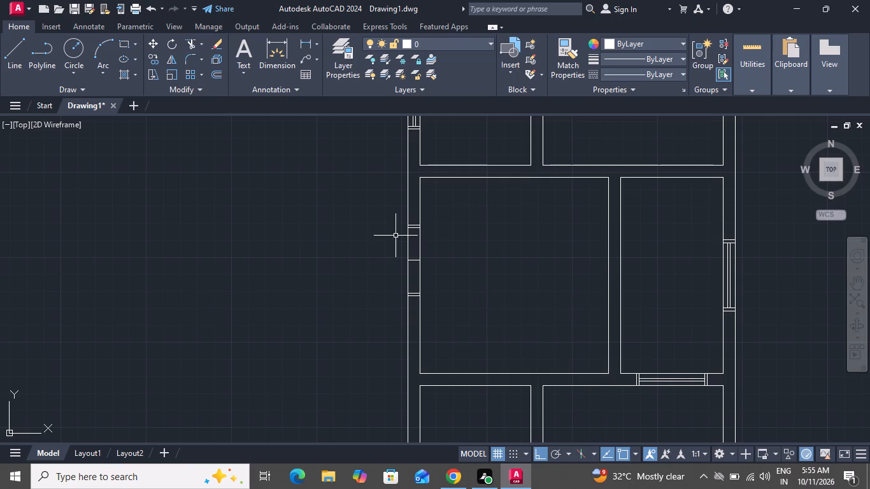
Draw a 4' vertical line midway in the left wall's thickness, joining the midpoints of the window's two inner end lines.
{"action": "scroll", "coordinate": [16, 237], "scroll_direction": "down", "scroll_amount": 1}
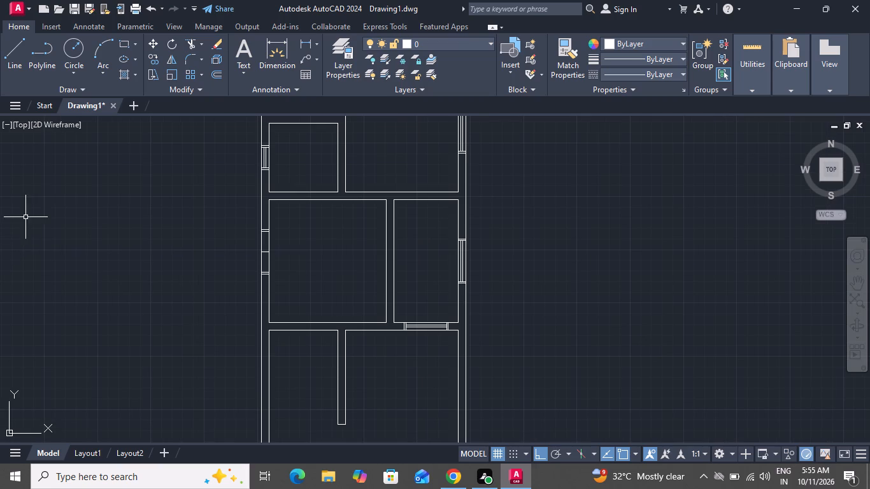
{"action": "left_click", "coordinate": [4, 47]}
{"action": "scroll", "coordinate": [213, 217], "scroll_direction": "up", "scroll_amount": 1}
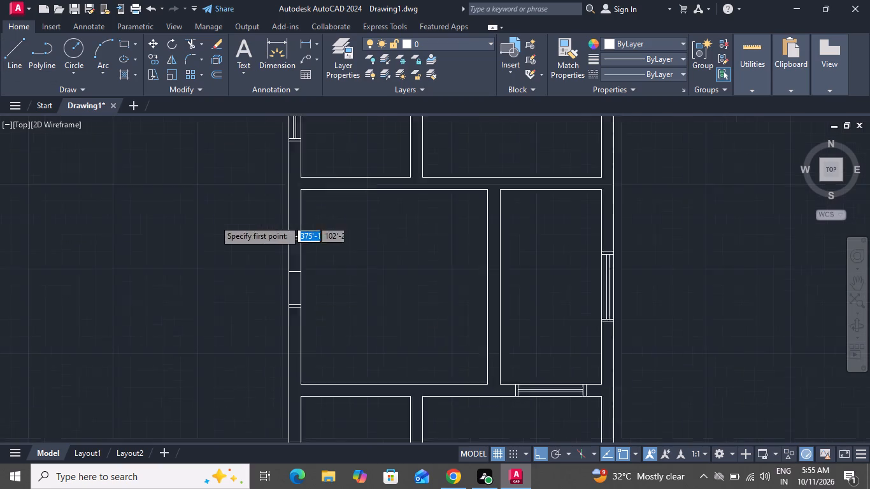
{"action": "scroll", "coordinate": [215, 222], "scroll_direction": "up", "scroll_amount": 1}
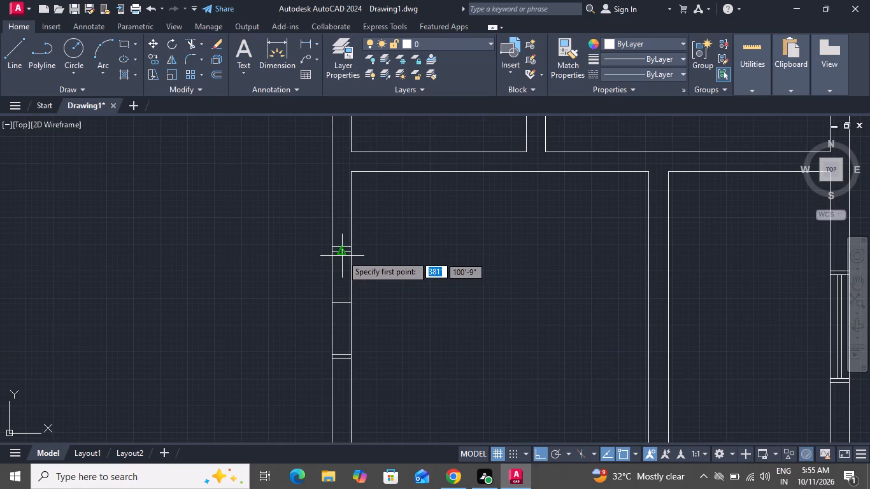
{"action": "left_click", "coordinate": [343, 253]}
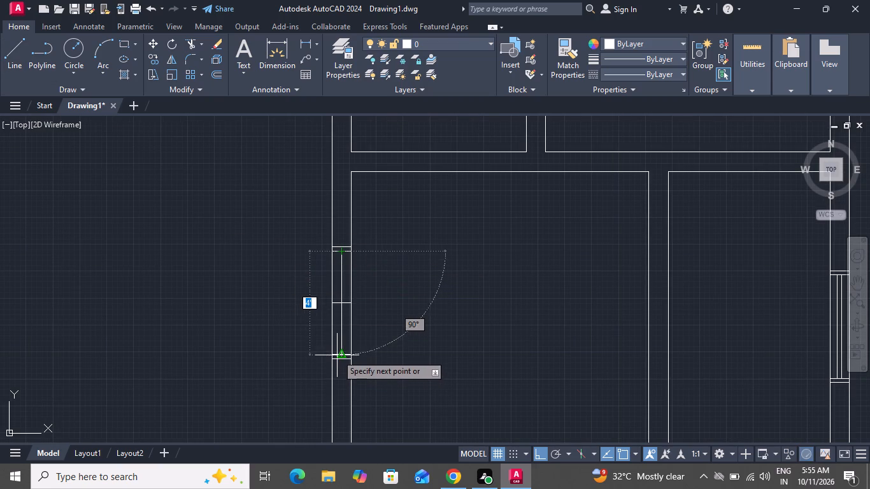
{"action": "left_click", "coordinate": [343, 356]}
{"action": "right_click", "coordinate": [343, 351]}
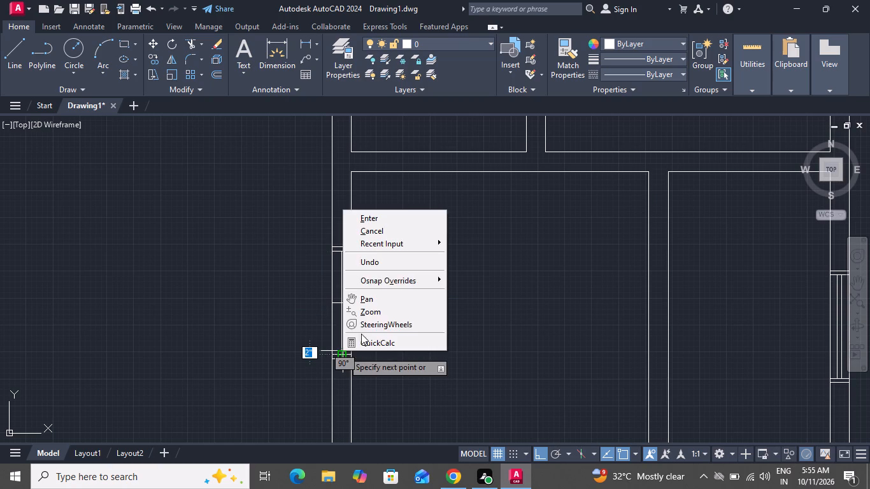
{"action": "left_click", "coordinate": [366, 232]}
Offset the centre vertical line of the middle room's left-wall window 1" to both sides, and finish offsetting.
{"action": "type", "text": "o 1"}
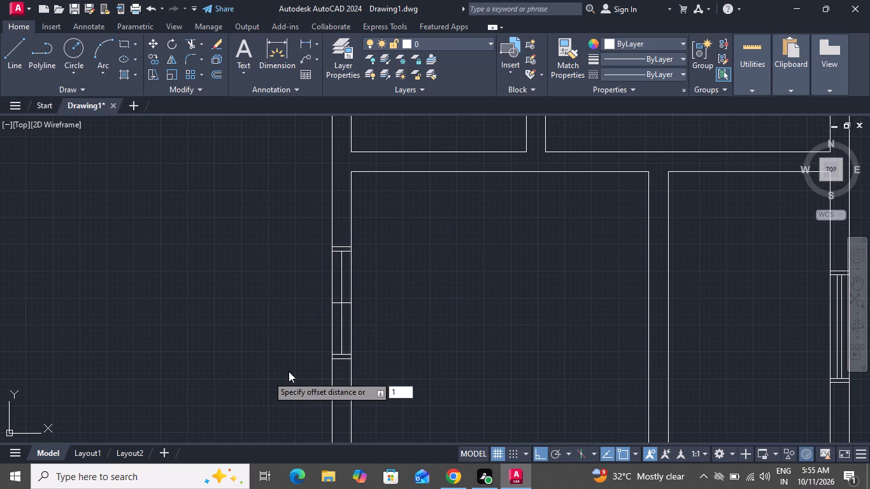
{"action": "key", "text": "shift+quotedbl"}
{"action": "key", "text": "Return"}
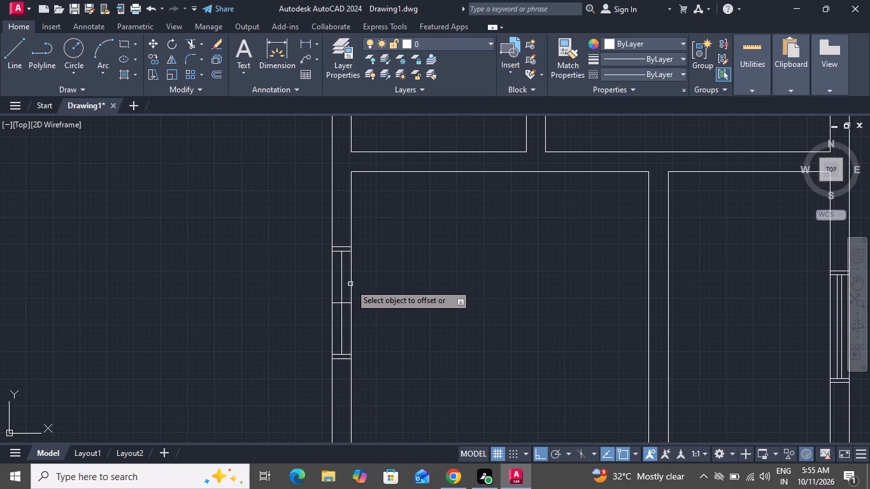
{"action": "scroll", "coordinate": [350, 283], "scroll_direction": "up", "scroll_amount": 3}
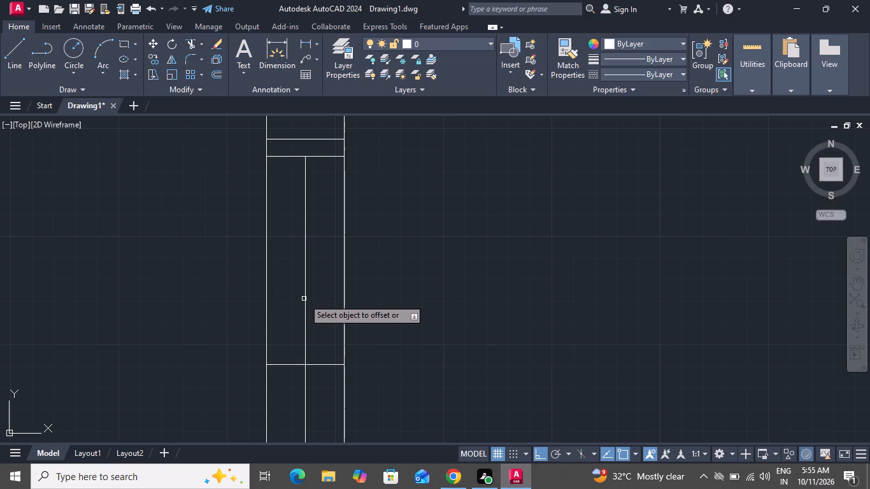
{"action": "left_click", "coordinate": [304, 299]}
{"action": "left_click", "coordinate": [318, 295]}
{"action": "left_click", "coordinate": [303, 302]}
{"action": "left_click", "coordinate": [292, 301]}
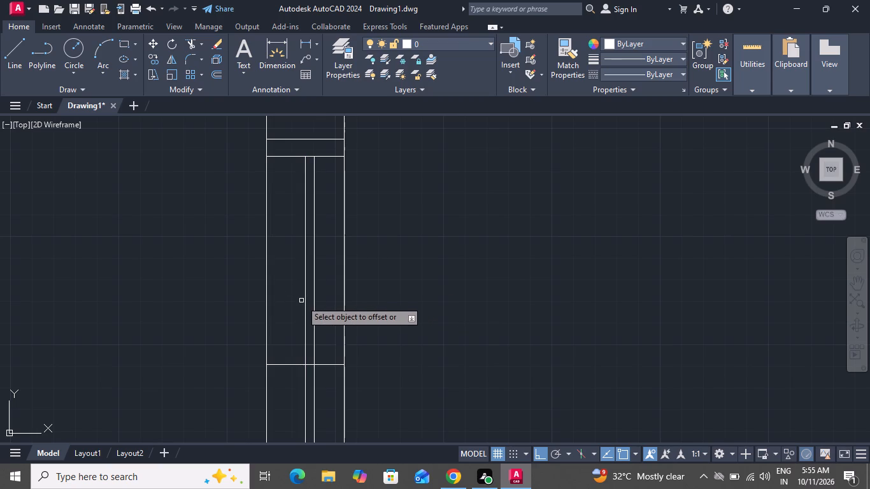
{"action": "left_click", "coordinate": [306, 303]}
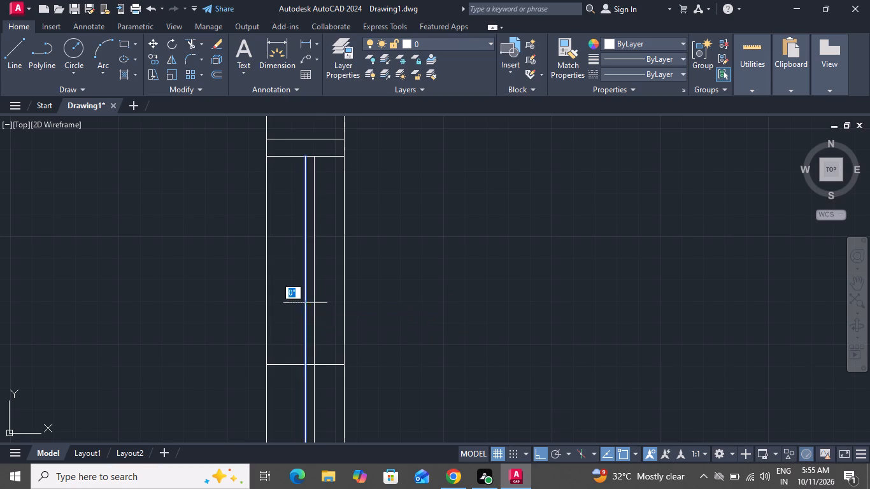
{"action": "left_click", "coordinate": [282, 306]}
{"action": "right_click", "coordinate": [397, 302]}
{"action": "left_click", "coordinate": [455, 325]}
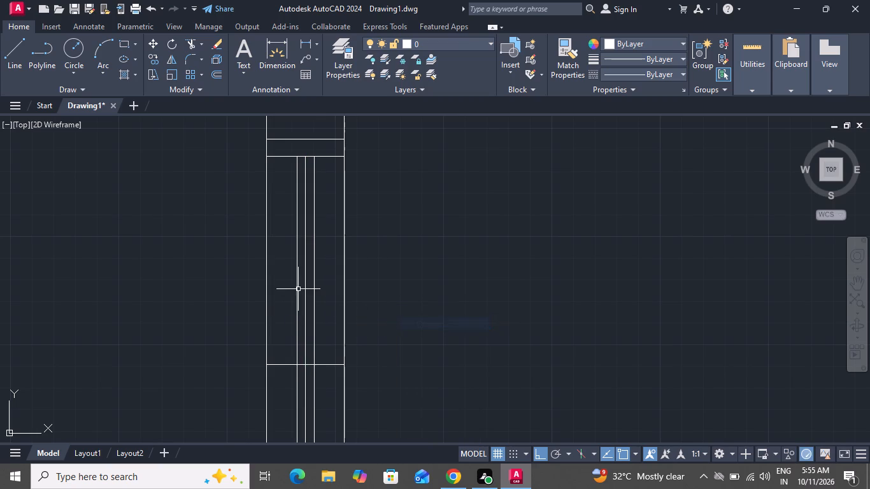
Delete the original centre vertical line and the horizontal line crossing the middle of the left-wall window.
{"action": "scroll", "coordinate": [295, 375], "scroll_direction": "up", "scroll_amount": 1}
{"action": "scroll", "coordinate": [295, 375], "scroll_direction": "down", "scroll_amount": 1}
{"action": "scroll", "coordinate": [300, 369], "scroll_direction": "up", "scroll_amount": 5}
{"action": "scroll", "coordinate": [303, 367], "scroll_direction": "down", "scroll_amount": 1}
{"action": "left_click_drag", "start_coordinate": [343, 323], "coordinate": [316, 351]}
{"action": "left_click", "coordinate": [299, 370]}
{"action": "key", "text": "Delete"}
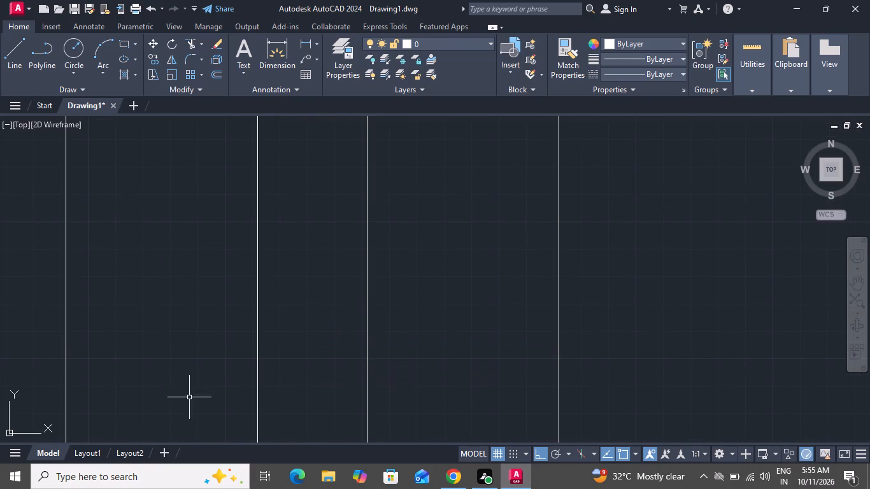
Draw a 9" vertical line across the top wall at the midpoint of the upper-right room's top edge.
{"action": "scroll", "coordinate": [127, 451], "scroll_direction": "down", "scroll_amount": 4}
{"action": "scroll", "coordinate": [190, 406], "scroll_direction": "down", "scroll_amount": 2}
{"action": "scroll", "coordinate": [203, 400], "scroll_direction": "up", "scroll_amount": 1}
{"action": "scroll", "coordinate": [205, 399], "scroll_direction": "down", "scroll_amount": 5}
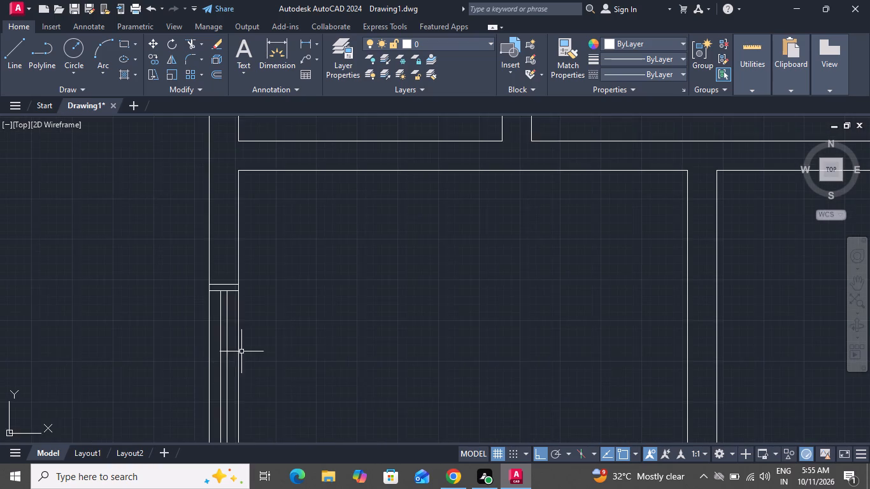
{"action": "scroll", "coordinate": [253, 352], "scroll_direction": "down", "scroll_amount": 3}
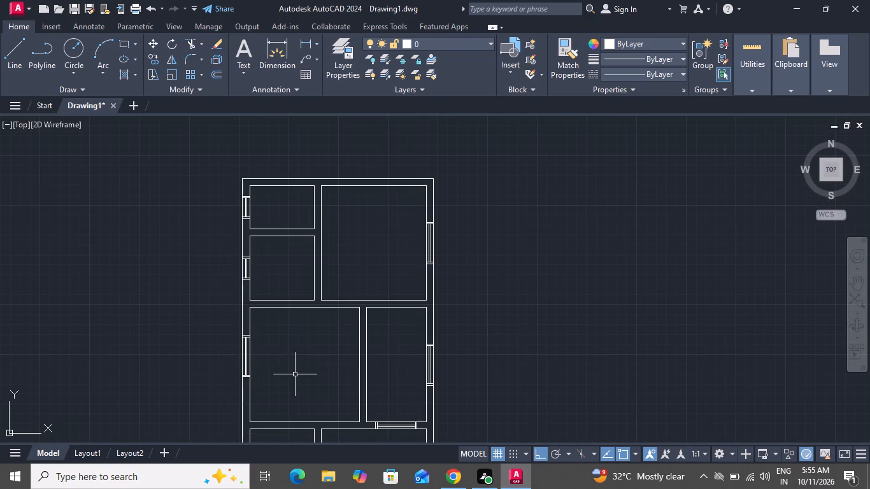
{"action": "scroll", "coordinate": [283, 326], "scroll_direction": "down", "scroll_amount": 2}
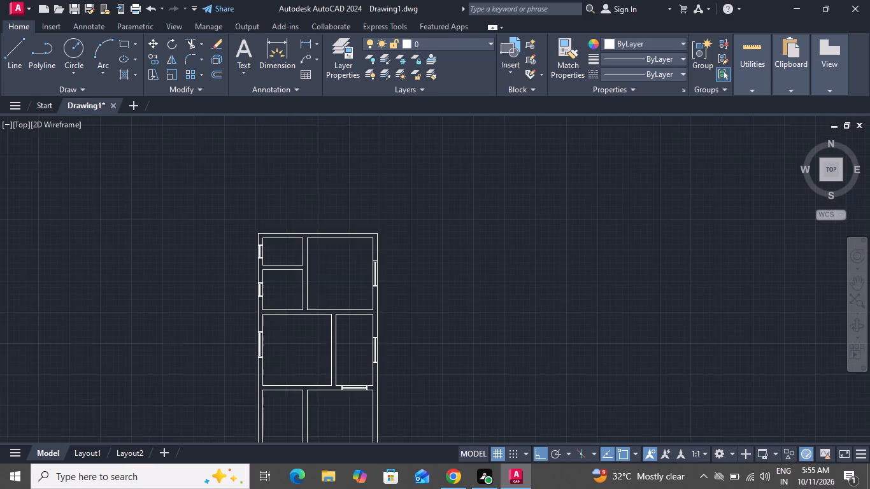
{"action": "scroll", "coordinate": [285, 276], "scroll_direction": "up", "scroll_amount": 4}
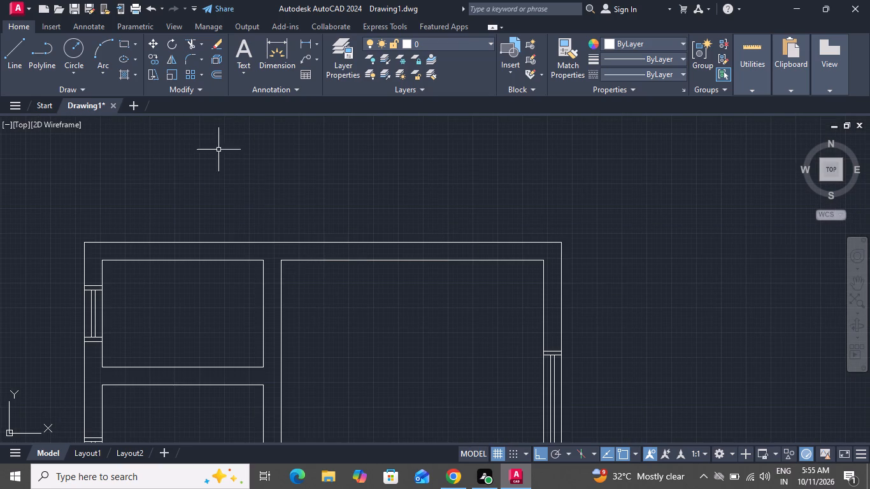
{"action": "left_click", "coordinate": [10, 45]}
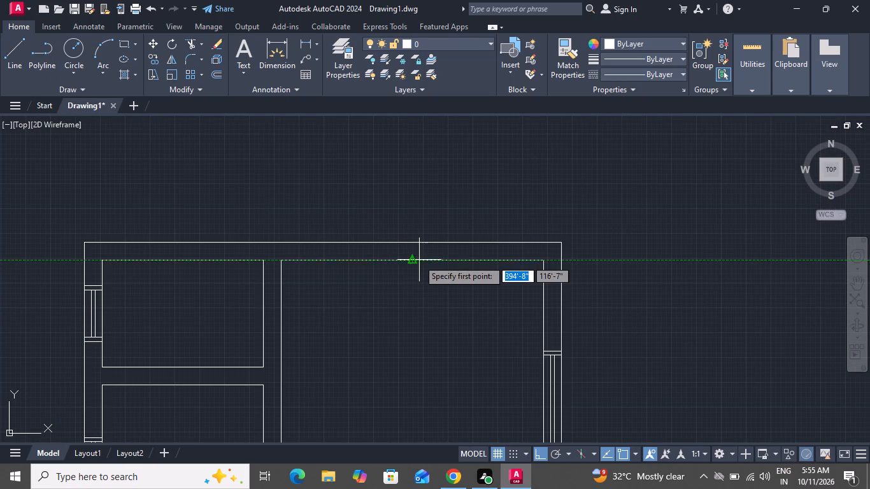
{"action": "left_click", "coordinate": [412, 264]}
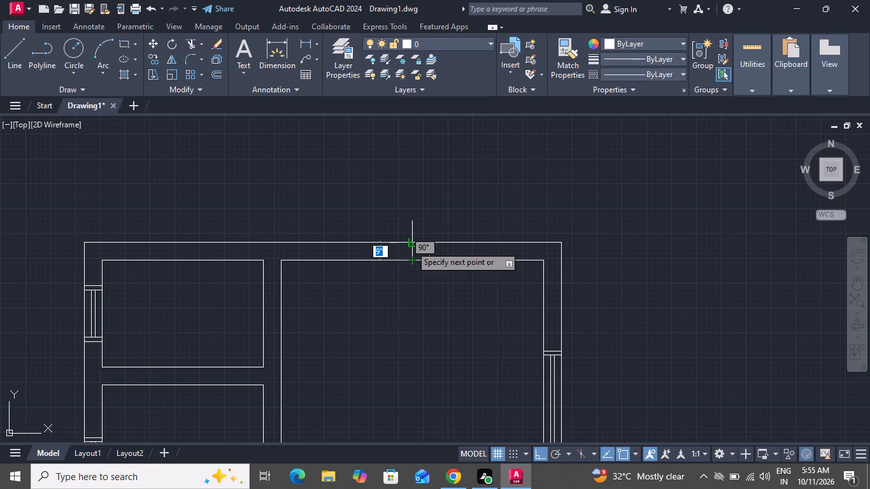
{"action": "left_click", "coordinate": [411, 246]}
{"action": "scroll", "coordinate": [411, 246], "scroll_direction": "up", "scroll_amount": 1}
{"action": "right_click", "coordinate": [411, 246]}
{"action": "left_click", "coordinate": [438, 266]}
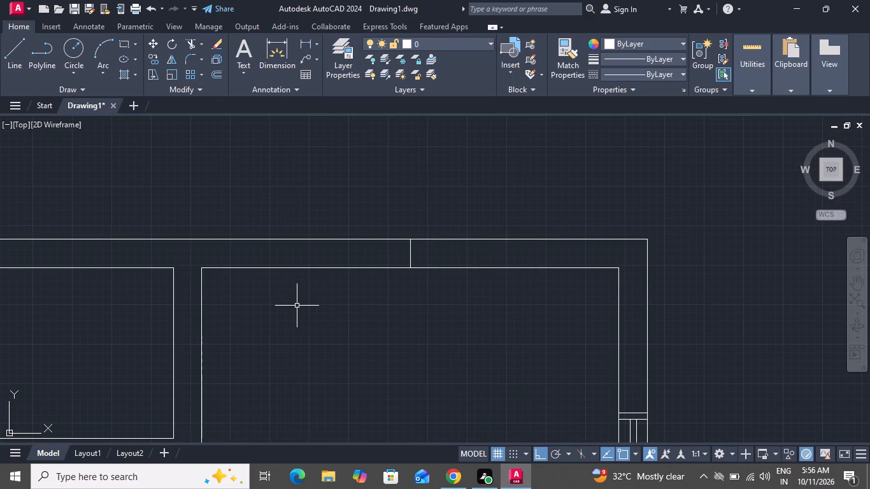
Offset the short line across the upper-right room's top wall 2' to both sides, and finish offsetting.
{"action": "type", "text": "o"}
{"action": "key", "text": "space"}
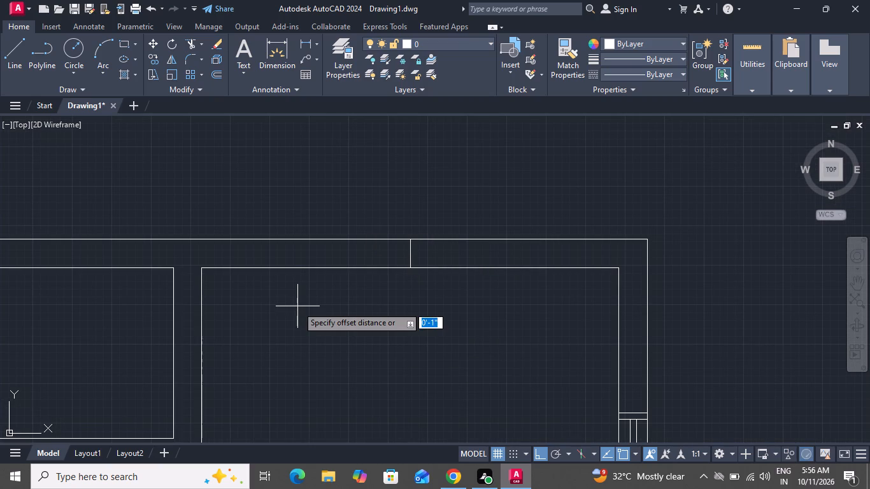
{"action": "type", "text": "2'"}
{"action": "key", "text": "Return"}
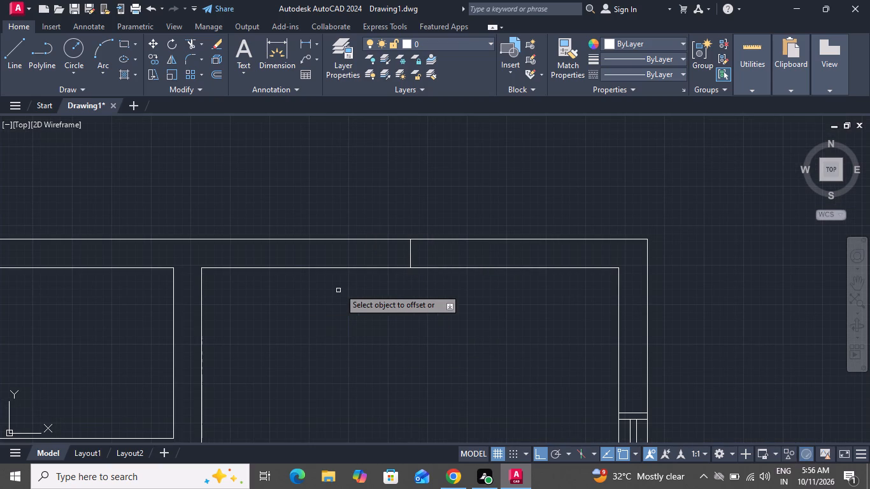
{"action": "left_click", "coordinate": [410, 255]}
{"action": "left_click", "coordinate": [441, 260]}
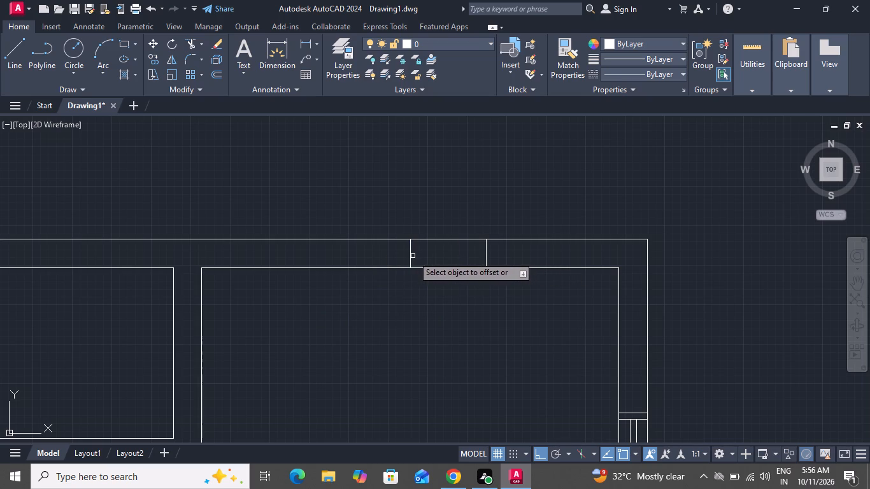
{"action": "left_click", "coordinate": [411, 256]}
{"action": "left_click", "coordinate": [335, 241]}
{"action": "right_click", "coordinate": [353, 225]}
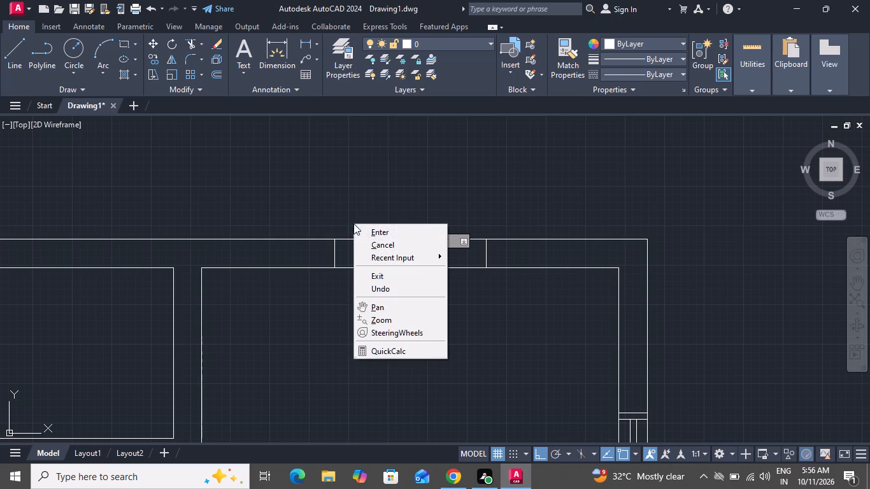
{"action": "left_click", "coordinate": [386, 243]}
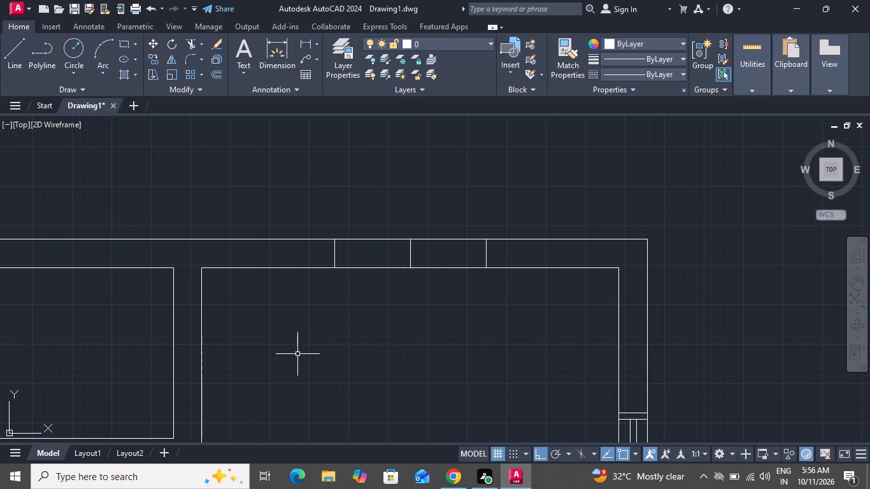
Offset the left end line of the top-wall window 2" outward to the left.
{"action": "type", "text": "o"}
{"action": "key", "text": "space"}
{"action": "key", "text": "2"}
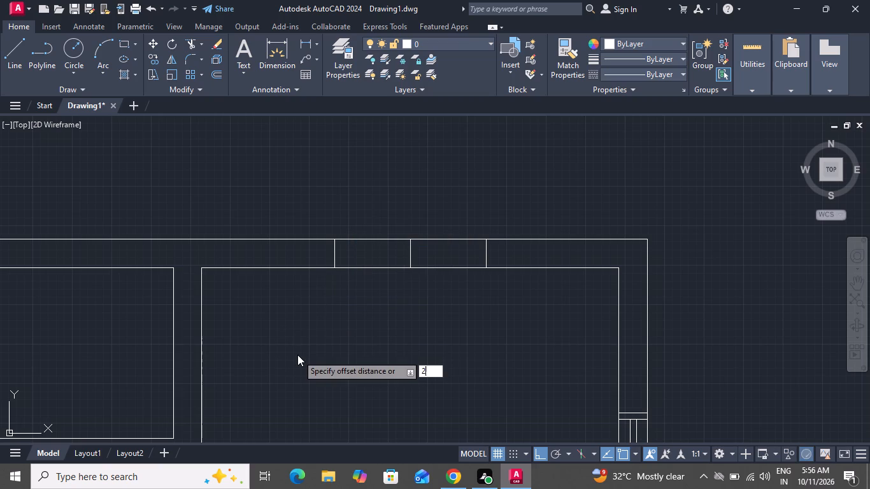
{"action": "key", "text": "shift+quotedbl"}
{"action": "key", "text": "Return"}
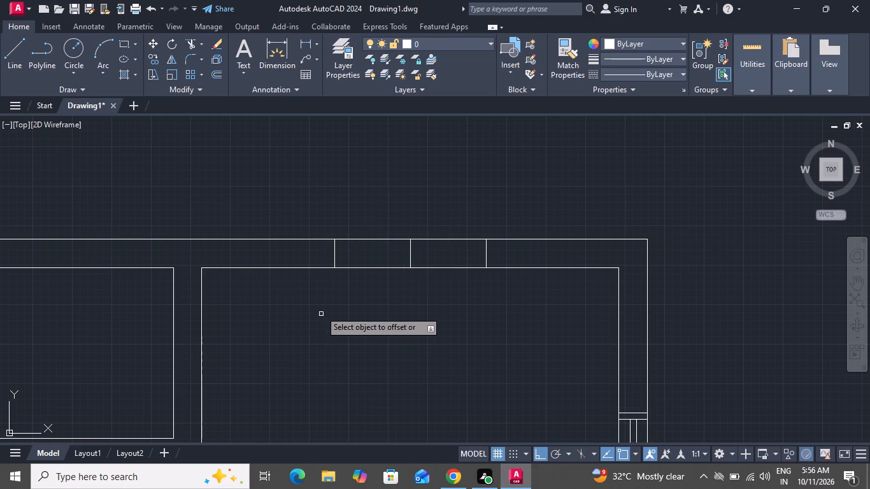
{"action": "left_click_drag", "start_coordinate": [334, 255], "coordinate": [325, 252]}
{"action": "left_click_drag", "start_coordinate": [306, 251], "coordinate": [314, 251]}
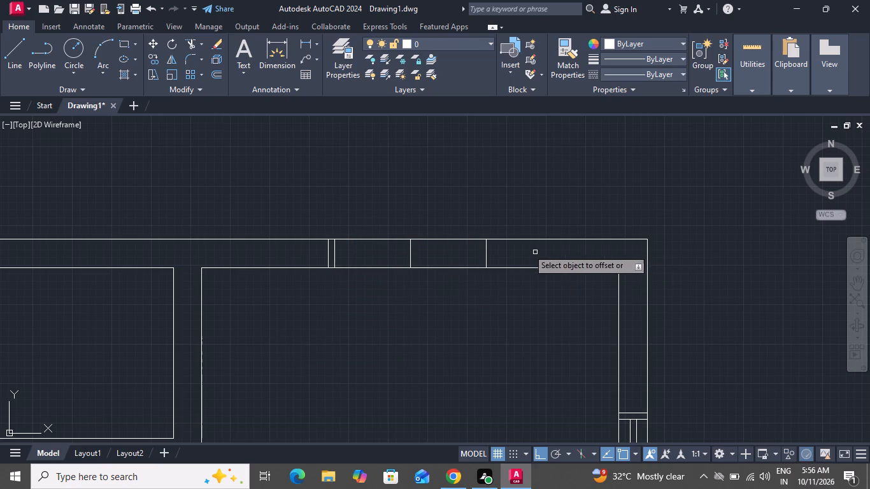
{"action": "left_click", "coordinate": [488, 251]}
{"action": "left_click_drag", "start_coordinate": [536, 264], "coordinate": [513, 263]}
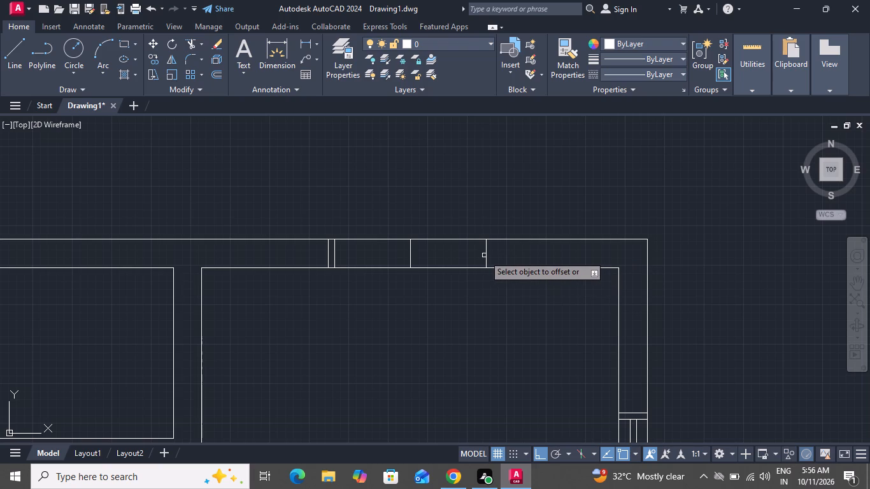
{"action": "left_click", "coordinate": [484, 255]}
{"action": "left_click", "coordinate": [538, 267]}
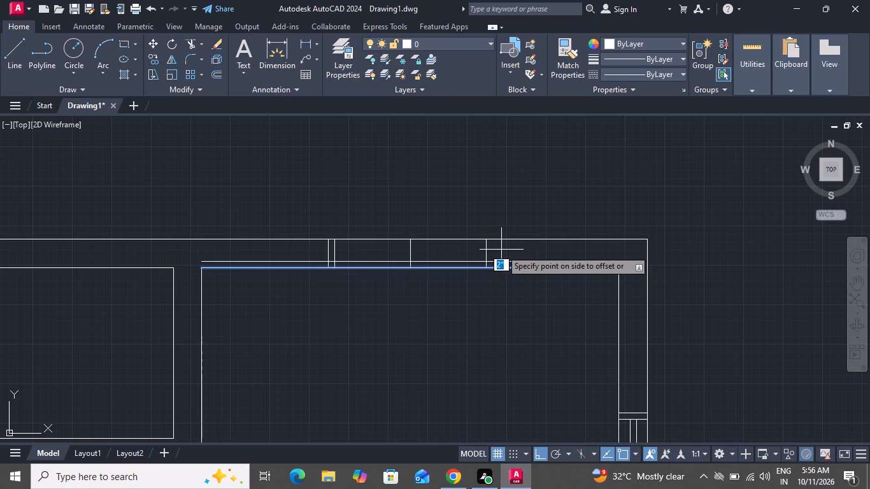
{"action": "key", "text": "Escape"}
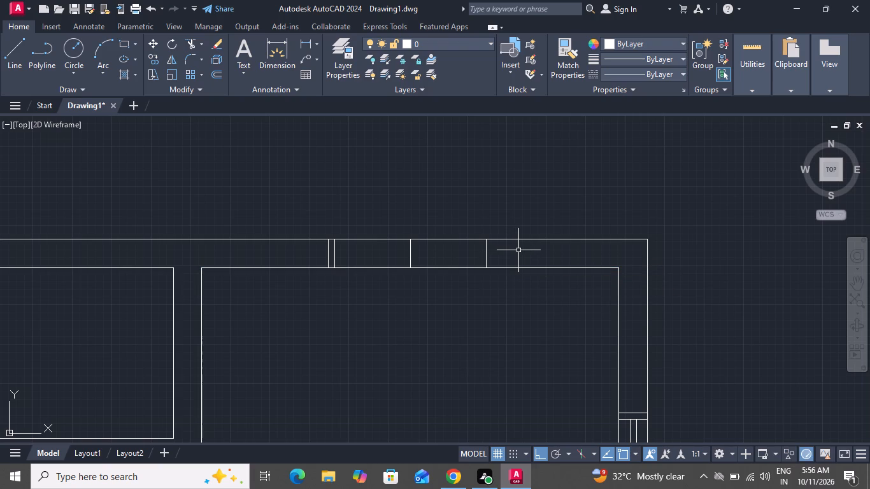
Offset the right end line of the top-wall window 2" outward to the right, and finish offsetting.
{"action": "type", "text": "o"}
{"action": "key", "text": "space"}
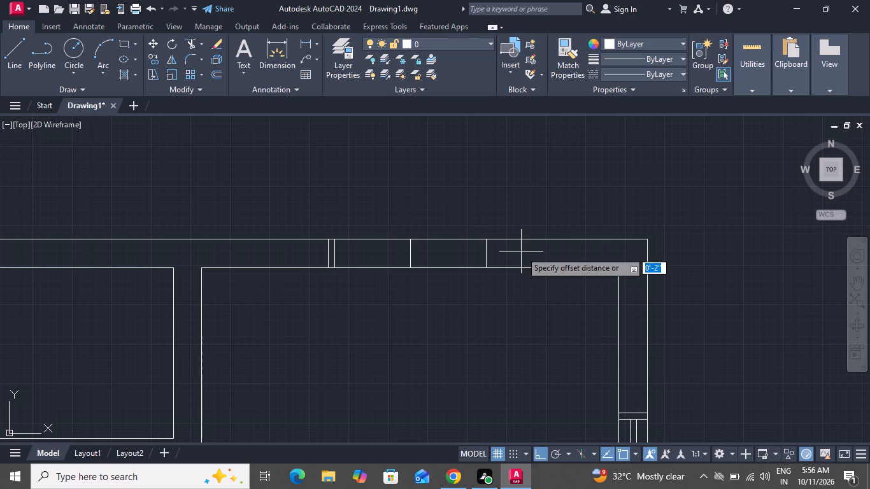
{"action": "key", "text": "2"}
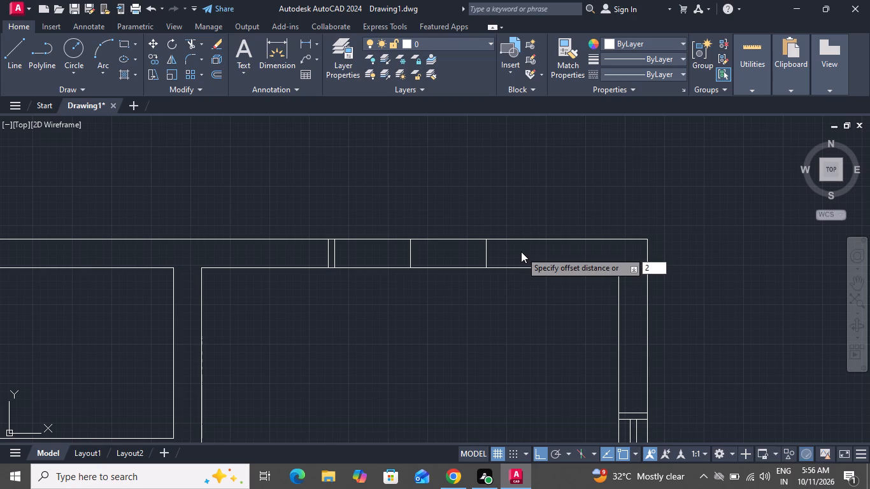
{"action": "key", "text": "shift+quotedbl"}
{"action": "key", "text": "Return"}
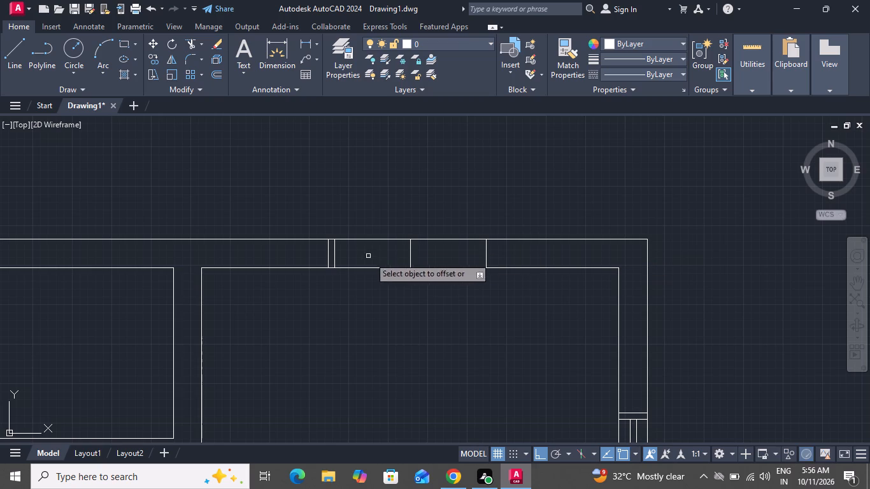
{"action": "left_click_drag", "start_coordinate": [485, 252], "coordinate": [500, 258]}
{"action": "left_click", "coordinate": [544, 264]}
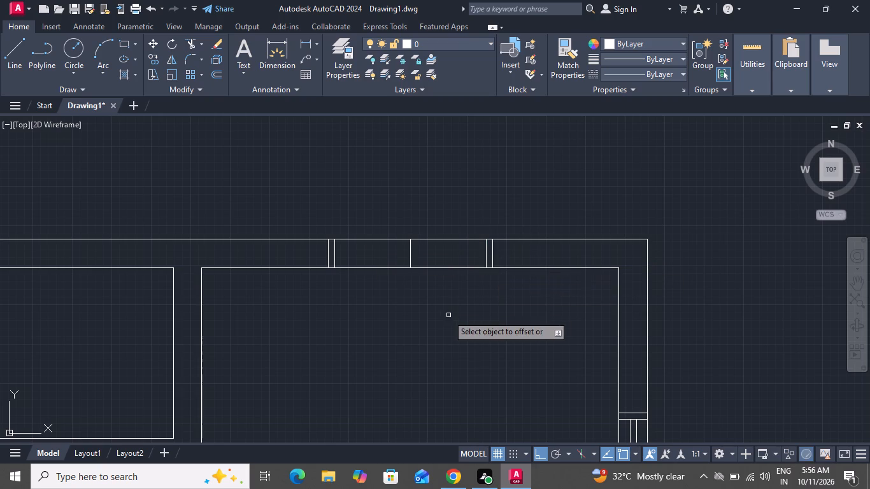
{"action": "right_click", "coordinate": [439, 314]}
{"action": "left_click", "coordinate": [471, 326]}
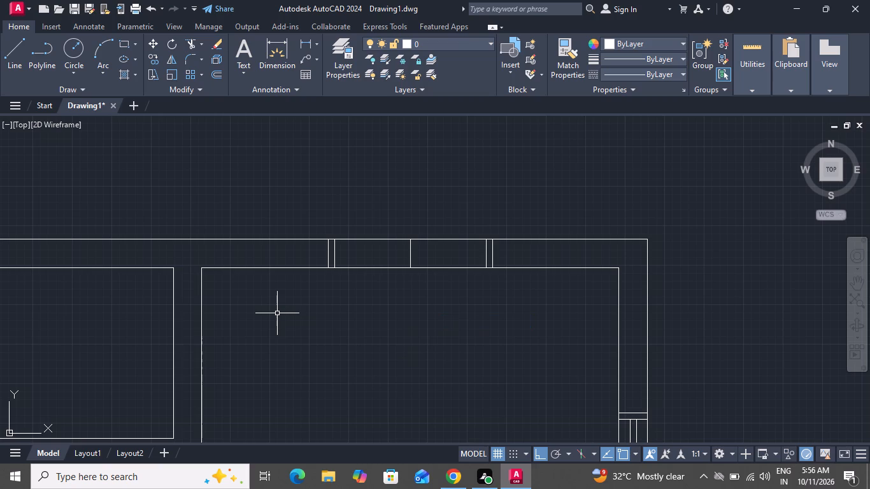
Draw a 4' horizontal line midway in the top wall's thickness, joining the midpoints of the window's two inner end lines.
{"action": "left_click", "coordinate": [1, 57]}
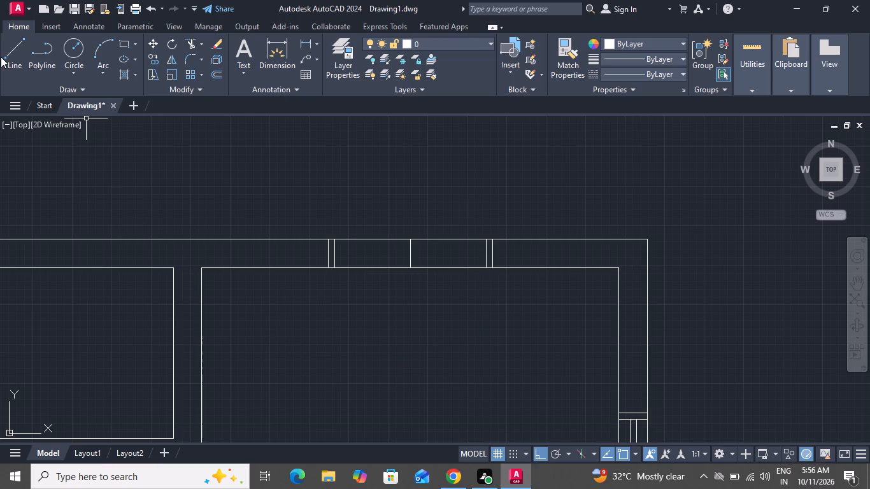
{"action": "left_click", "coordinate": [14, 55]}
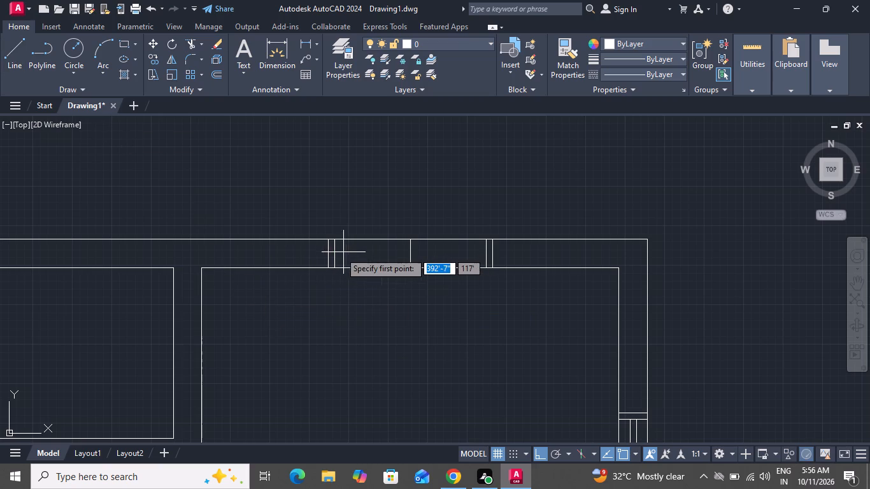
{"action": "left_click", "coordinate": [334, 253]}
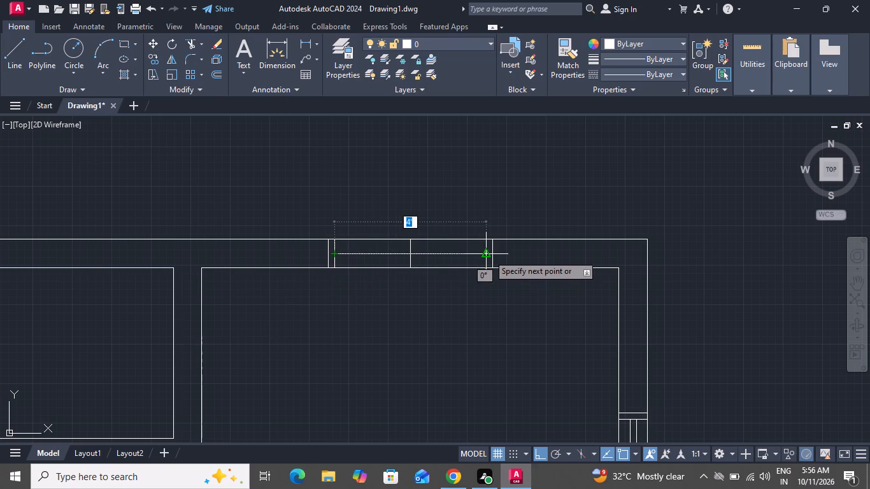
{"action": "left_click", "coordinate": [487, 255]}
{"action": "right_click_drag", "start_coordinate": [473, 258], "coordinate": [466, 260]}
{"action": "left_click_drag", "start_coordinate": [532, 276], "coordinate": [537, 299]}
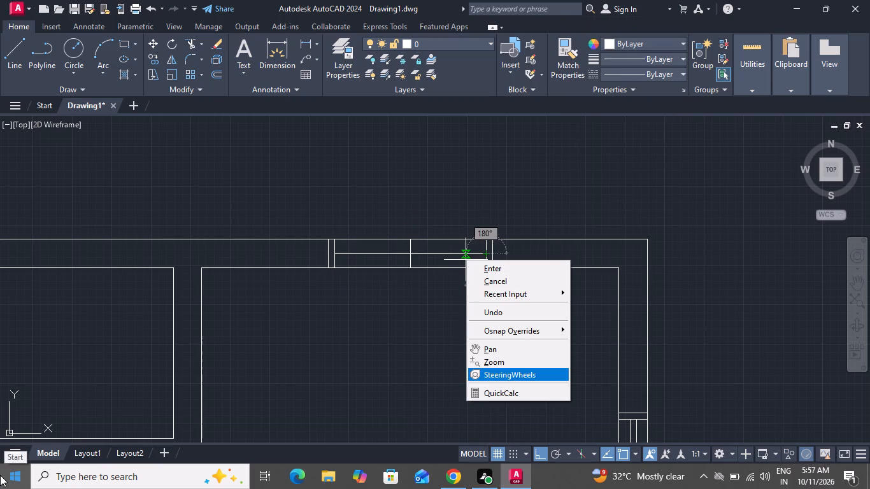
{"action": "left_click", "coordinate": [499, 276]}
Offset the horizontal midline of the top-wall window 1" to both sides, above and below, and finish offsetting.
{"action": "type", "text": "o 1"}
{"action": "key", "text": "shift+quotedbl"}
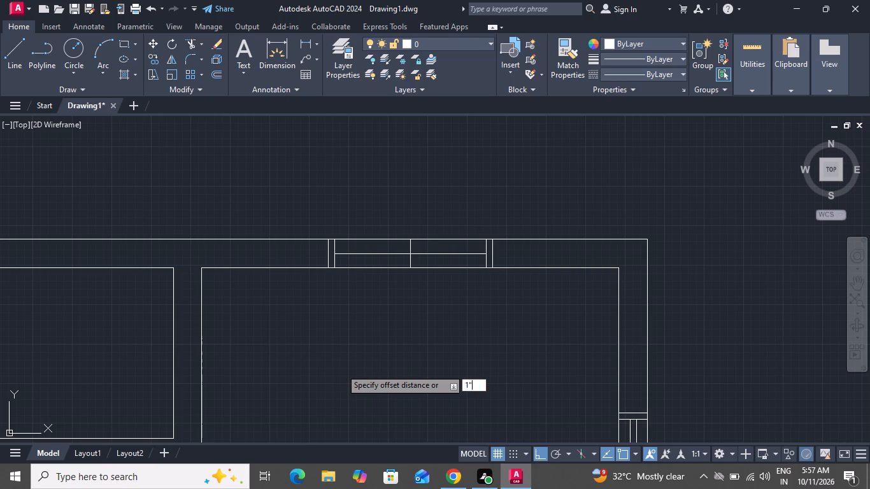
{"action": "key", "text": "Return"}
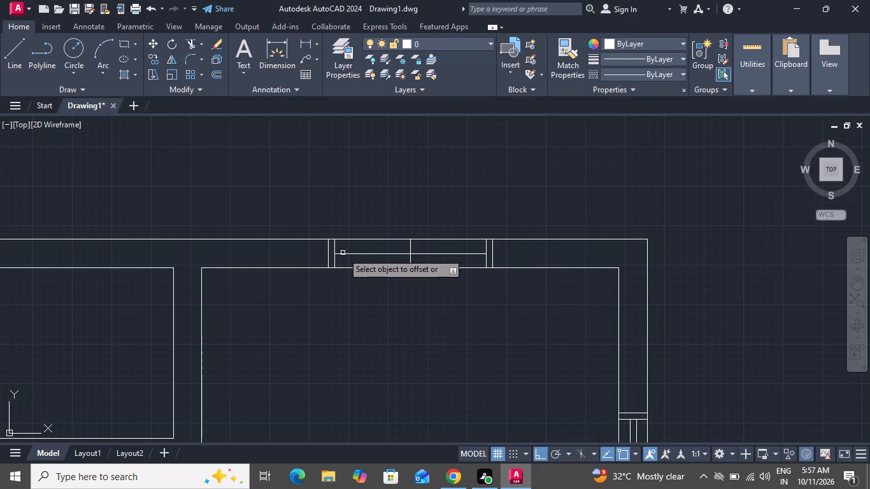
{"action": "left_click", "coordinate": [343, 253]}
{"action": "left_click", "coordinate": [348, 247]}
{"action": "scroll", "coordinate": [343, 257], "scroll_direction": "up", "scroll_amount": 2}
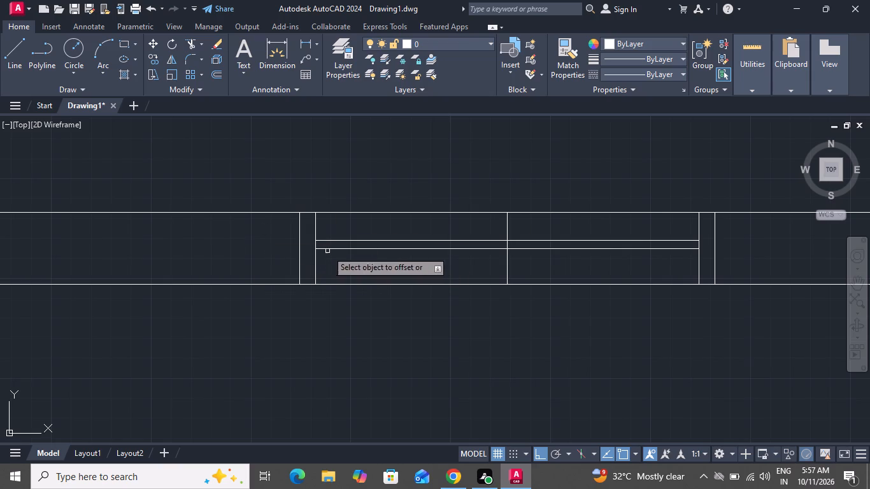
{"action": "left_click", "coordinate": [333, 250]}
{"action": "left_click_drag", "start_coordinate": [194, 101], "coordinate": [168, 64]}
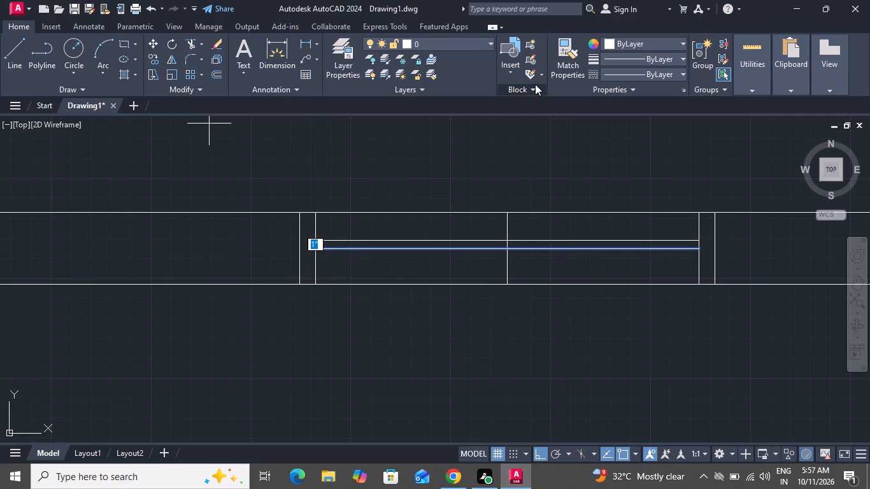
{"action": "left_click", "coordinate": [398, 269]}
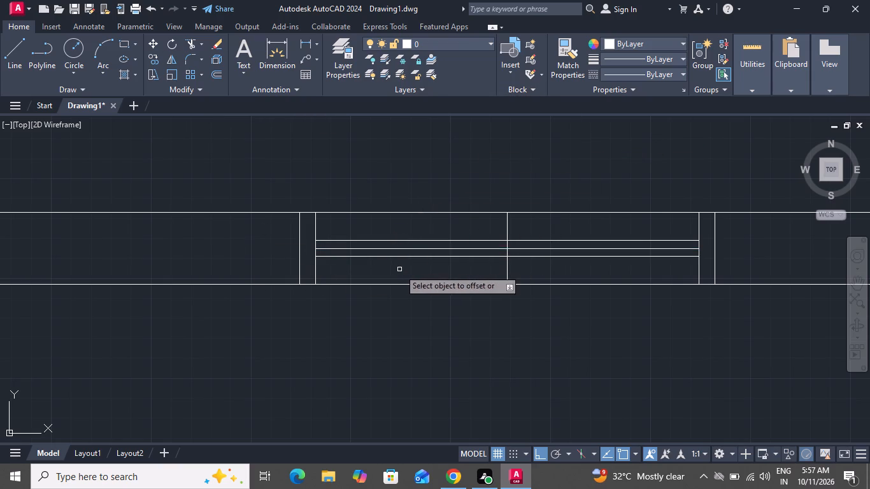
{"action": "right_click", "coordinate": [353, 157]}
{"action": "left_click", "coordinate": [380, 177]}
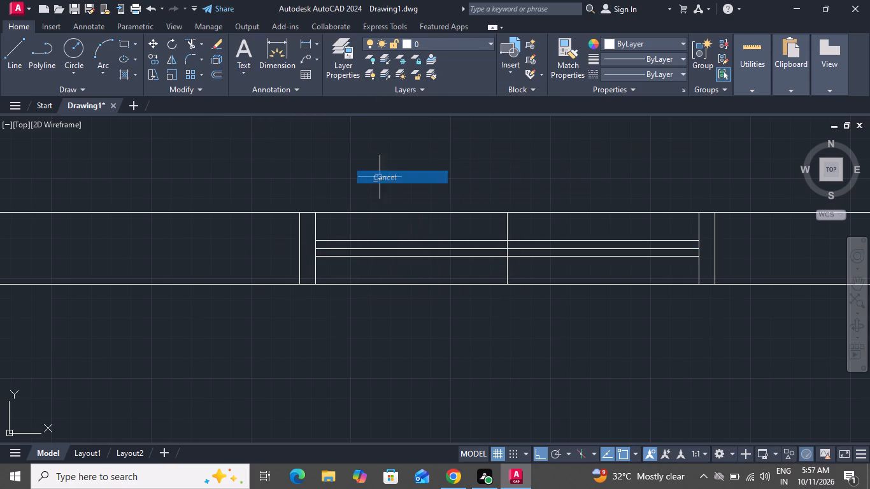
Delete the top-wall window's original horizontal midline and the short vertical line crossing its centre.
{"action": "type", "text": "tr"}
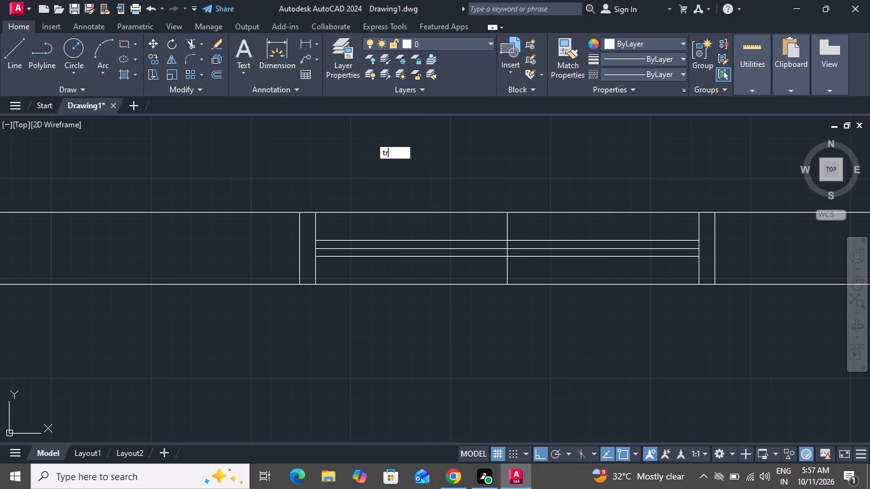
{"action": "key", "text": "Escape"}
{"action": "scroll", "coordinate": [524, 244], "scroll_direction": "up", "scroll_amount": 4}
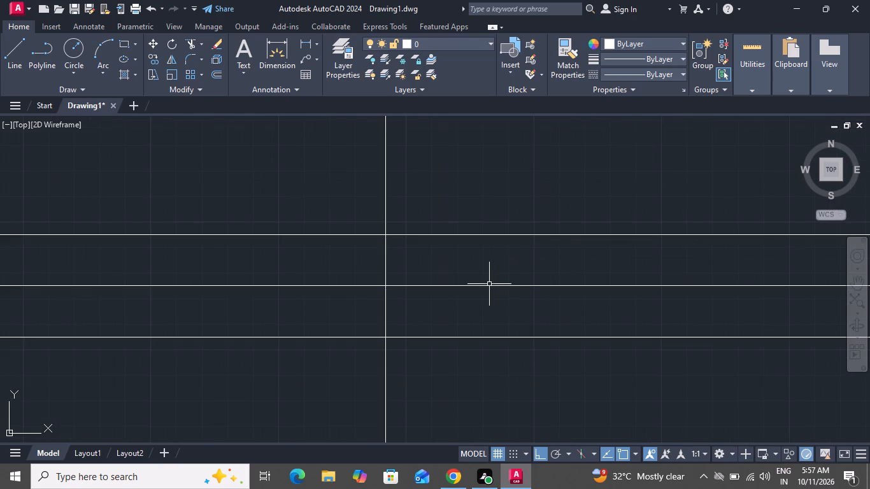
{"action": "left_click", "coordinate": [490, 284]}
{"action": "left_click", "coordinate": [325, 292]}
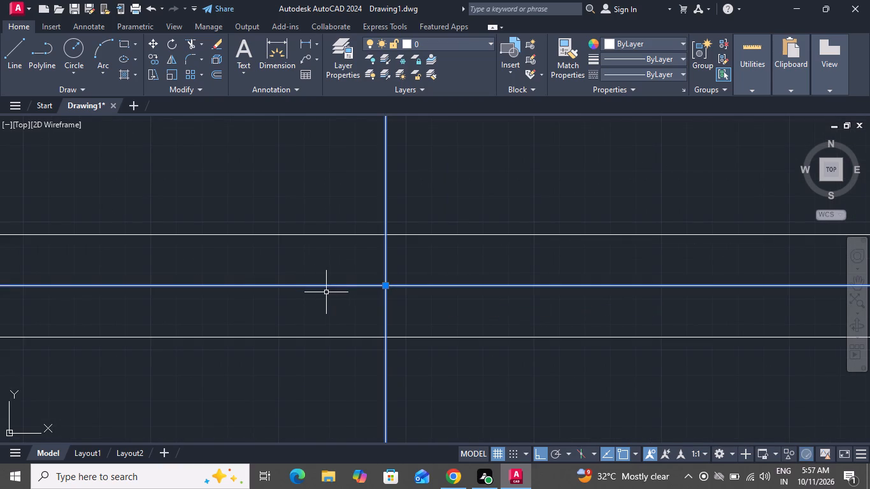
{"action": "key", "text": "Delete"}
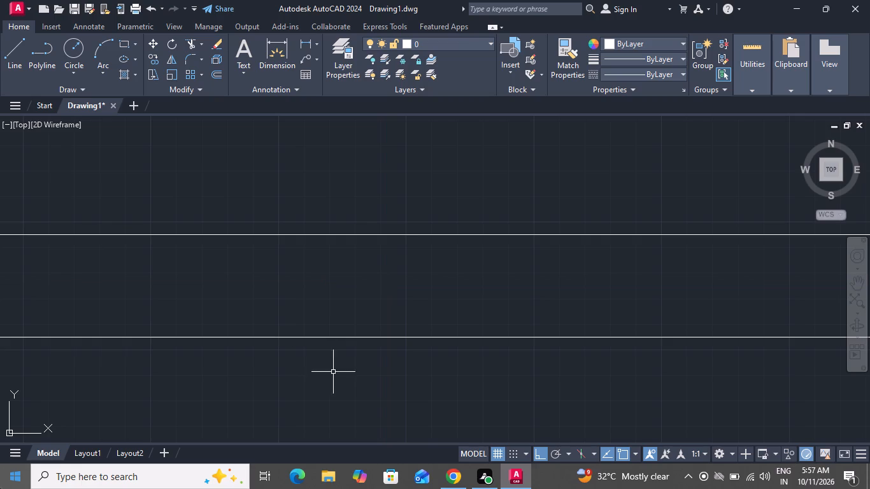
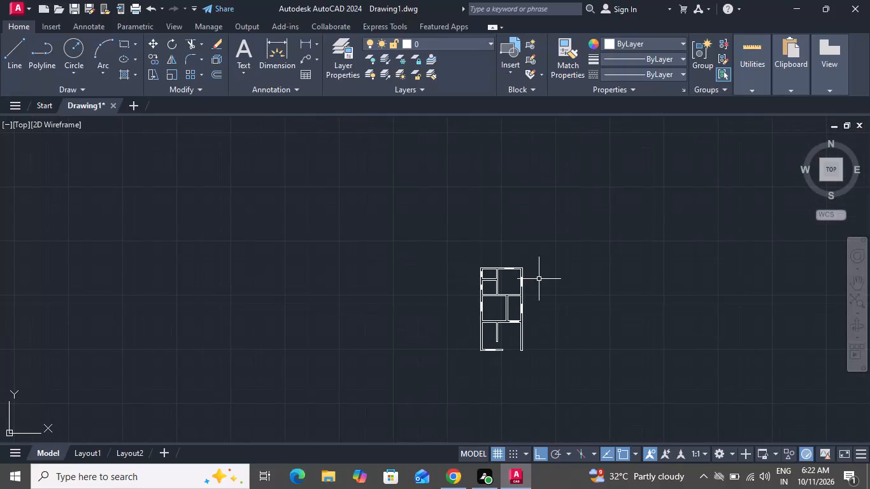
Draw a short line across the top end of the vertical partition below the top wall, joining its two corners.
{"action": "scroll", "coordinate": [539, 320], "scroll_direction": "up", "scroll_amount": 3}
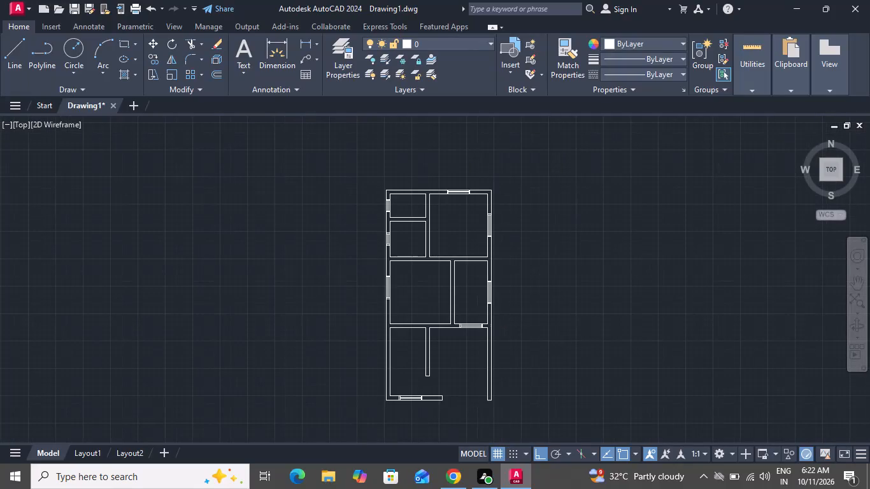
{"action": "scroll", "coordinate": [539, 320], "scroll_direction": "down", "scroll_amount": 5}
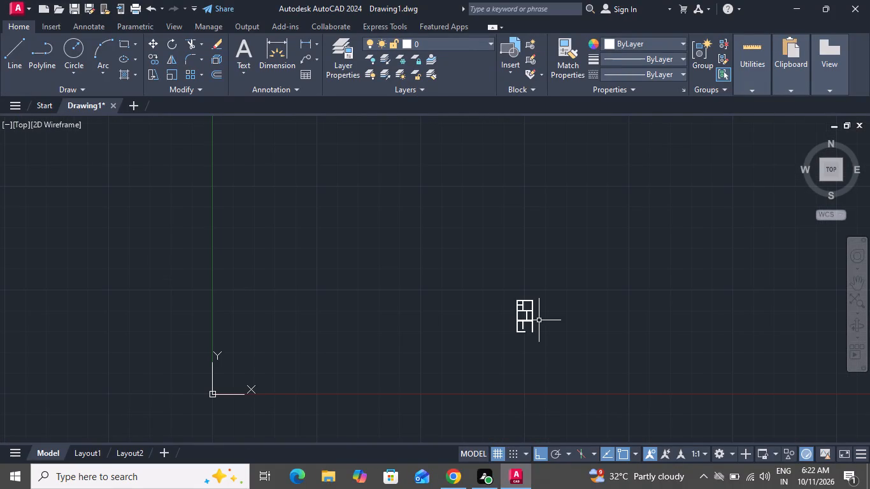
{"action": "scroll", "coordinate": [760, 334], "scroll_direction": "down", "scroll_amount": 1}
{"action": "scroll", "coordinate": [659, 341], "scroll_direction": "up", "scroll_amount": 2}
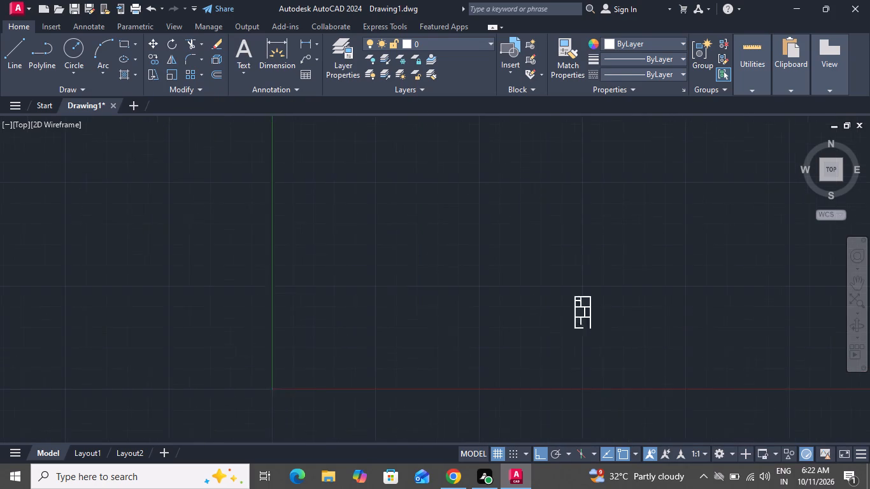
{"action": "scroll", "coordinate": [585, 273], "scroll_direction": "up", "scroll_amount": 2}
{"action": "scroll", "coordinate": [514, 280], "scroll_direction": "up", "scroll_amount": 4}
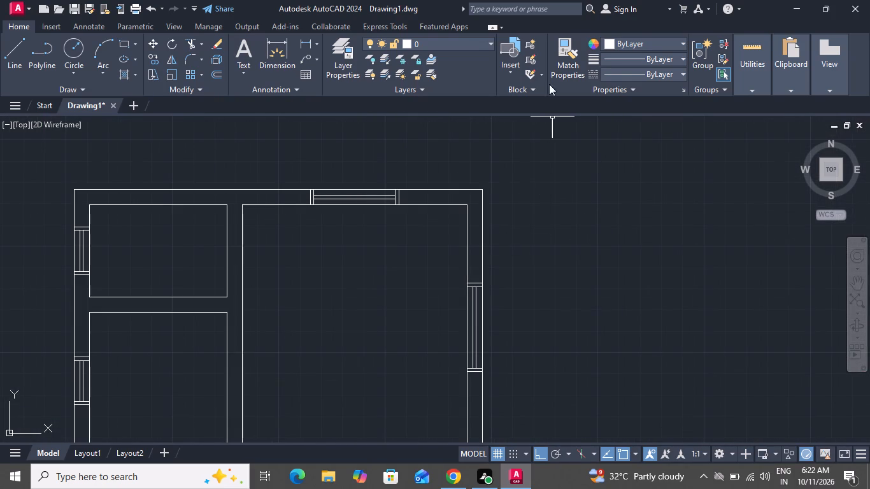
{"action": "left_click", "coordinate": [17, 38]}
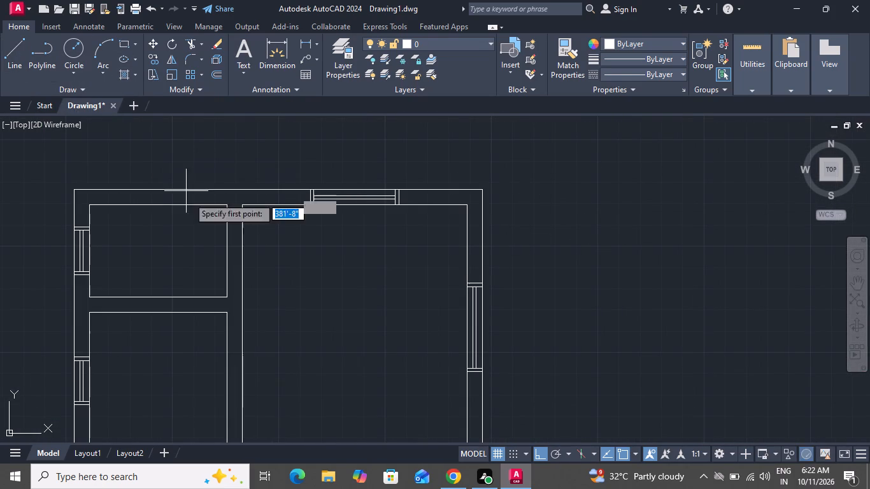
{"action": "scroll", "coordinate": [199, 223], "scroll_direction": "down", "scroll_amount": 1}
{"action": "scroll", "coordinate": [201, 222], "scroll_direction": "up", "scroll_amount": 3}
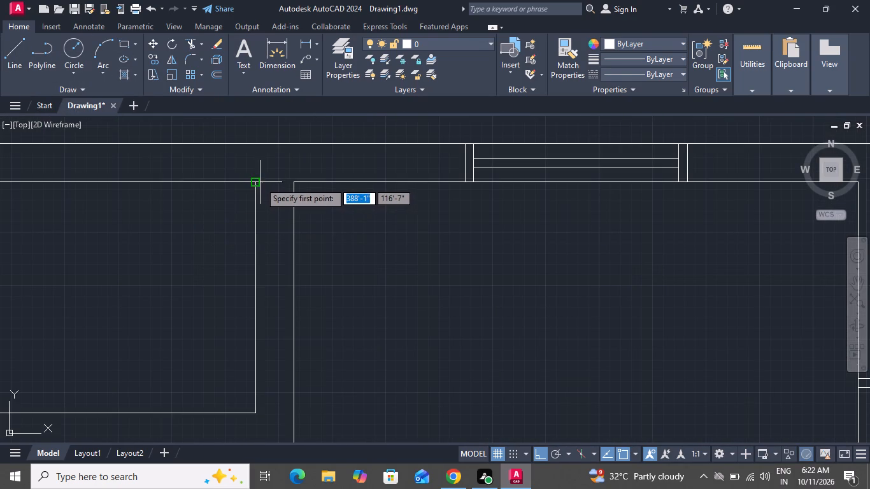
{"action": "left_click", "coordinate": [257, 185]}
{"action": "left_click", "coordinate": [296, 180]}
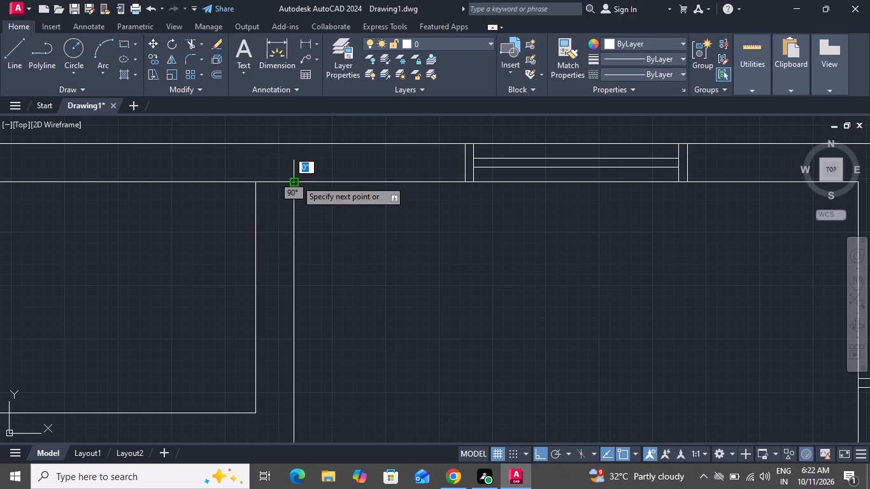
{"action": "right_click", "coordinate": [296, 180]}
{"action": "left_click", "coordinate": [311, 195]}
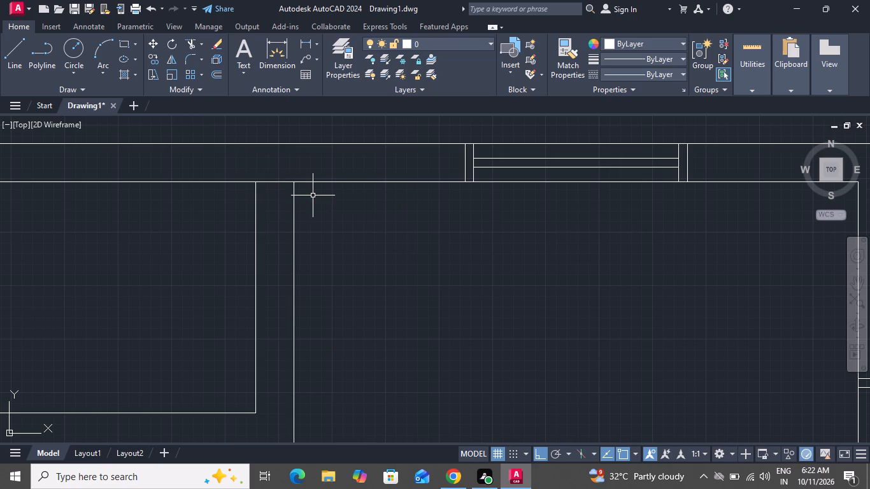
Offset the short line across the partition's top end 3" downward, and finish offsetting.
{"action": "type", "text": "o"}
{"action": "key", "text": "space"}
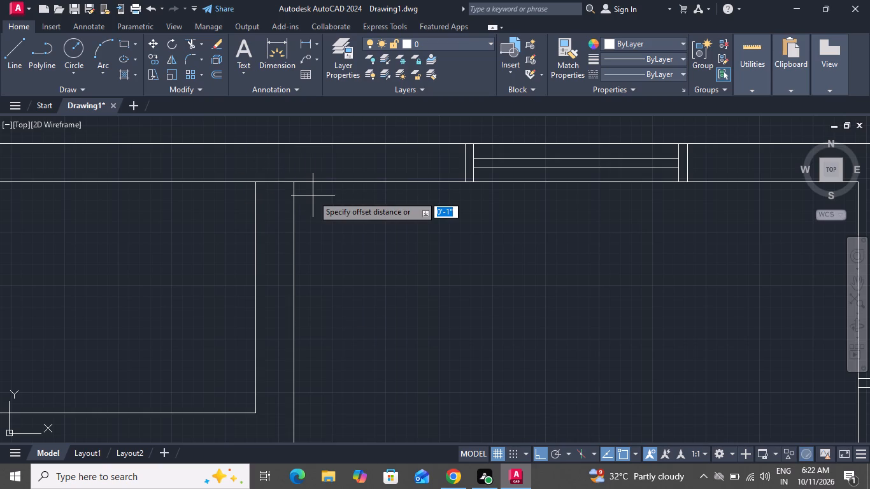
{"action": "key", "text": "3"}
{"action": "key", "text": "shift+quotedbl"}
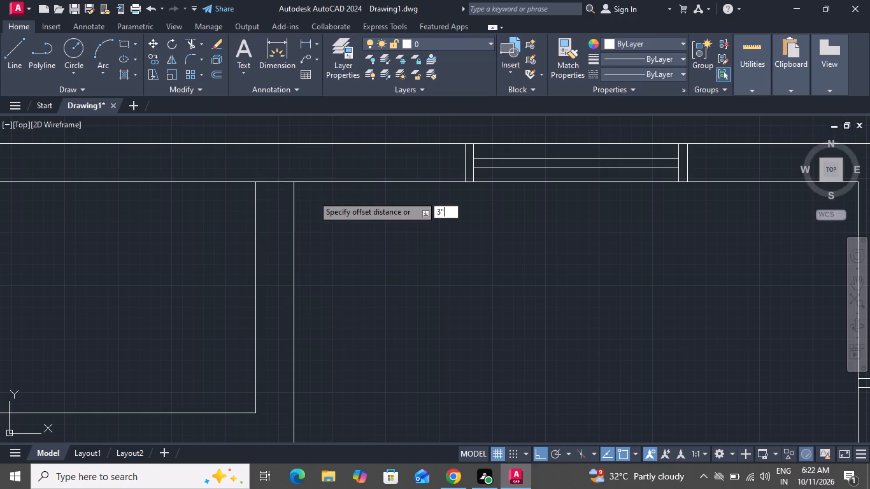
{"action": "key", "text": "Return"}
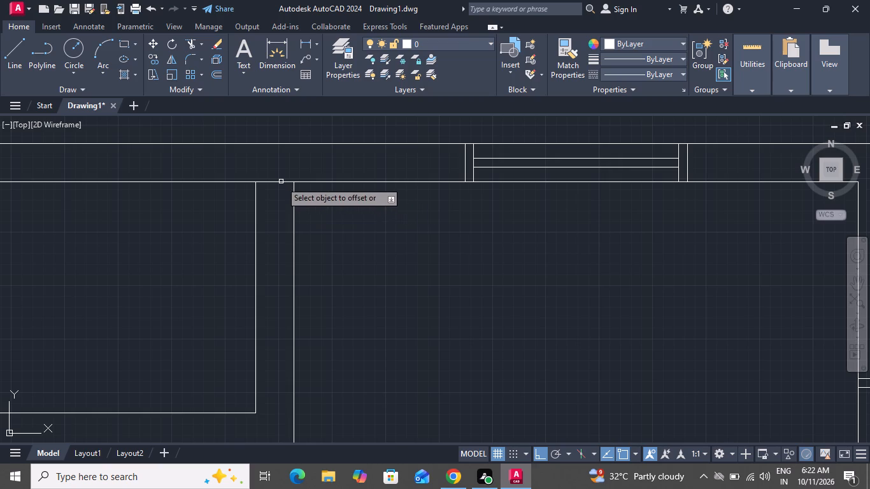
{"action": "left_click_drag", "start_coordinate": [281, 181], "coordinate": [287, 206]}
{"action": "left_click", "coordinate": [291, 231]}
{"action": "right_click", "coordinate": [352, 216]}
{"action": "left_click", "coordinate": [367, 237]}
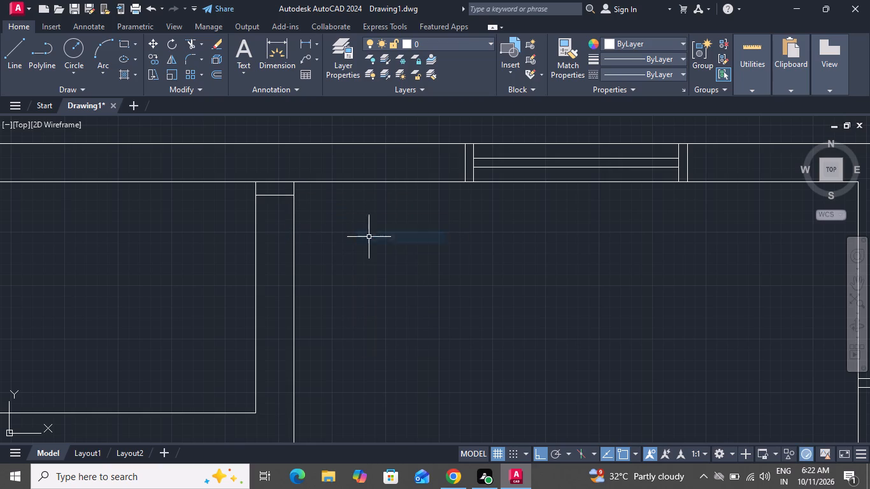
Offset the new short line in the partition 3' downward to mark the door opening's other side, and finish offsetting.
{"action": "type", "text": "o 3"}
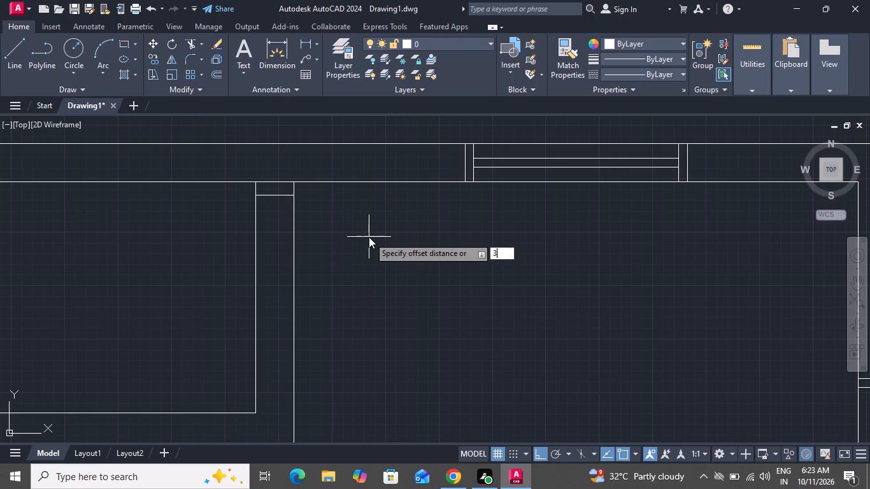
{"action": "key", "text": "apostrophe"}
{"action": "key", "text": "Return"}
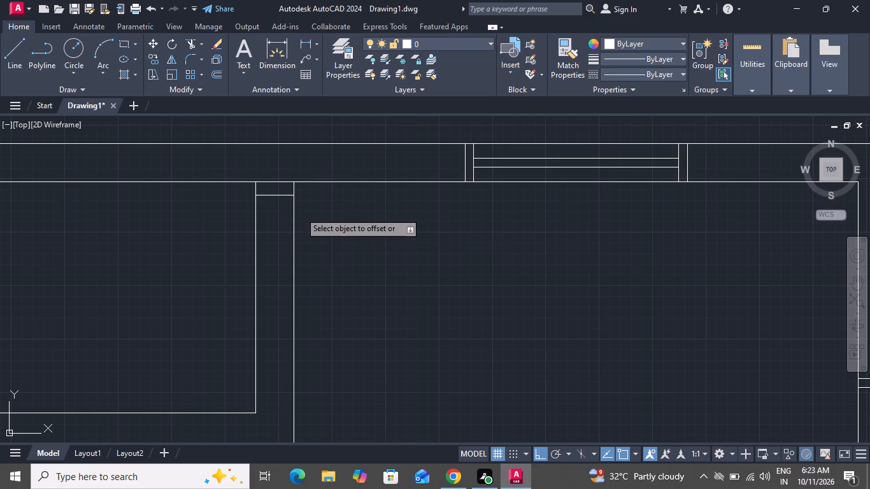
{"action": "left_click", "coordinate": [287, 196]}
{"action": "left_click", "coordinate": [287, 252]}
{"action": "right_click", "coordinate": [331, 223]}
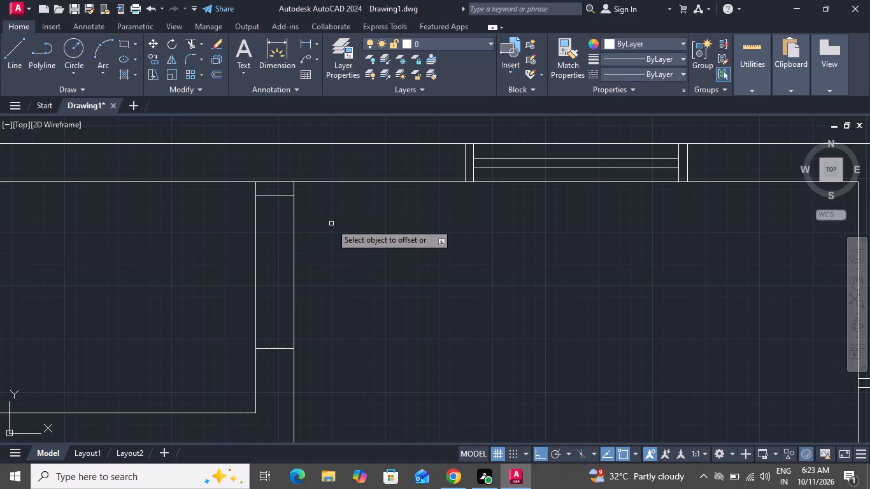
{"action": "left_click", "coordinate": [343, 240]}
Draw a 3' horizontal door-leaf line leftward into the small top-left room from the midpoint of the opening's upper line.
{"action": "scroll", "coordinate": [346, 243], "scroll_direction": "down", "scroll_amount": 2}
{"action": "scroll", "coordinate": [346, 243], "scroll_direction": "up", "scroll_amount": 1}
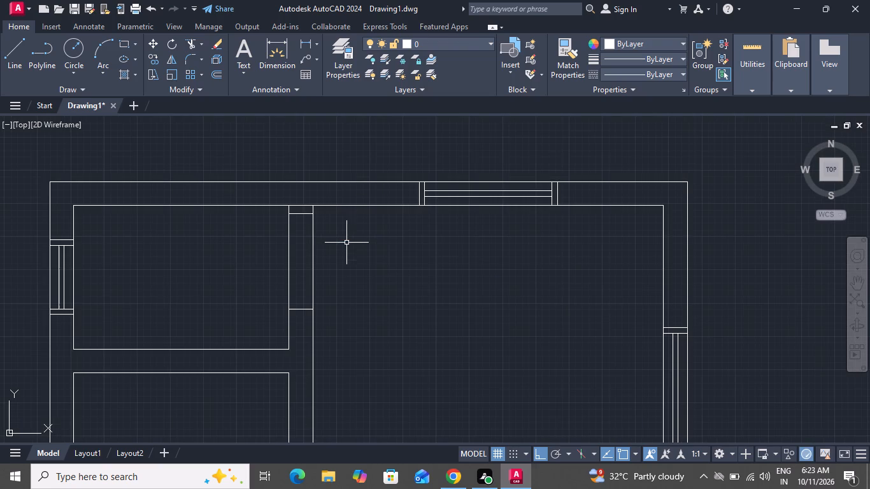
{"action": "left_click", "coordinate": [22, 48]}
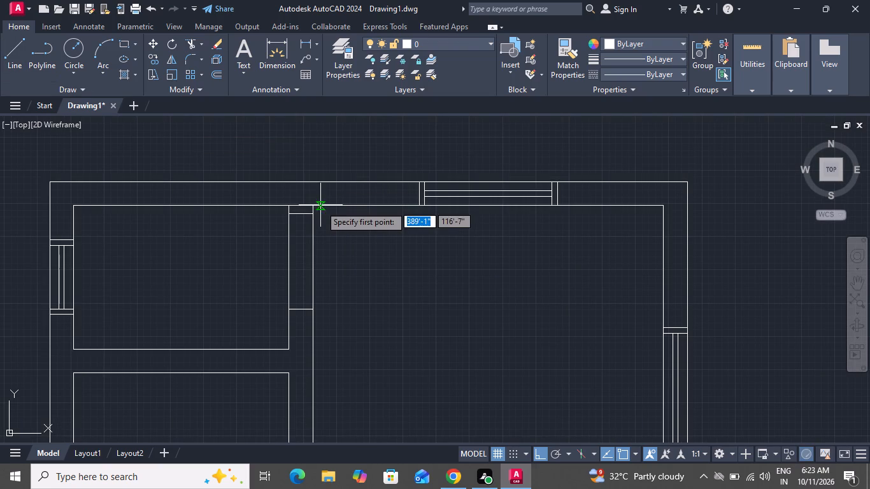
{"action": "left_click", "coordinate": [301, 216]}
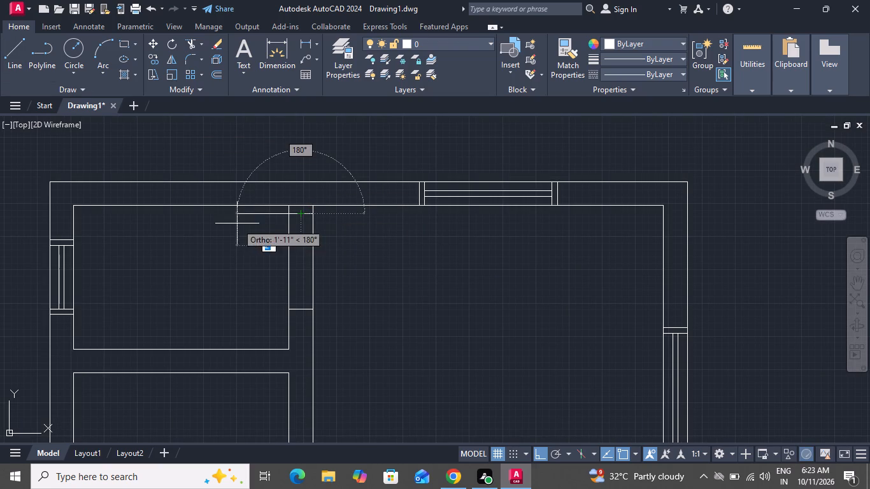
{"action": "type", "text": "3'"}
{"action": "key", "text": "Return"}
{"action": "right_click", "coordinate": [241, 219]}
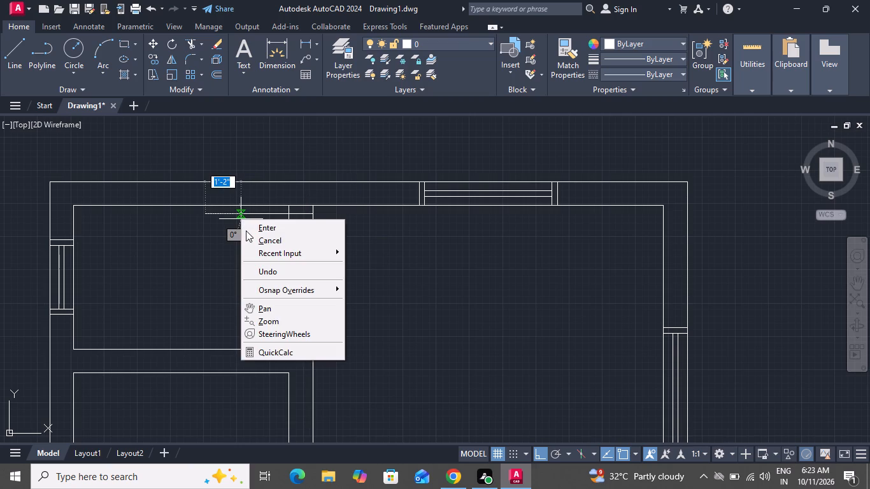
{"action": "left_click", "coordinate": [248, 236]}
Offset the door-leaf line 2" downward, and finish offsetting.
{"action": "key", "text": "o"}
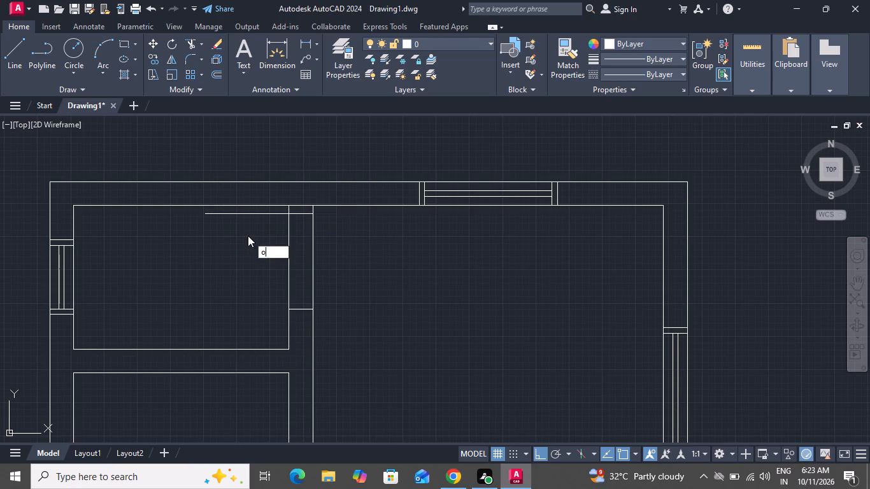
{"action": "key", "text": "space"}
{"action": "key", "text": "2"}
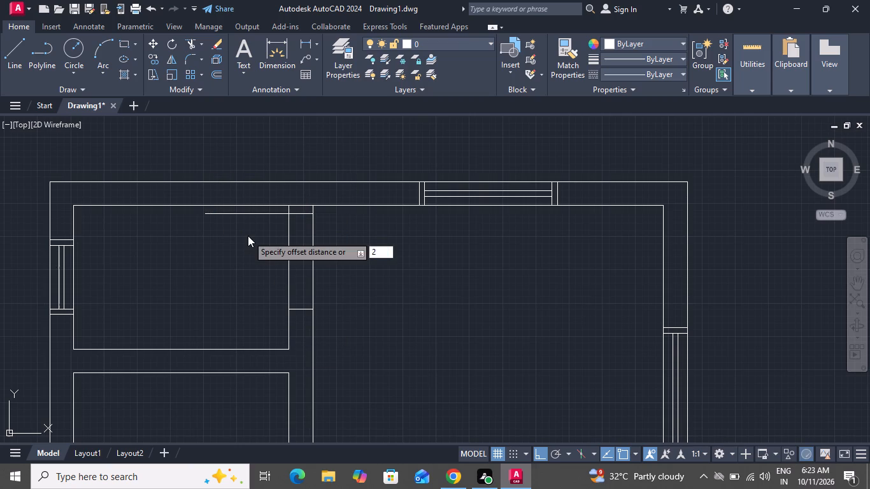
{"action": "key", "text": "shift+quotedbl"}
{"action": "key", "text": "Return"}
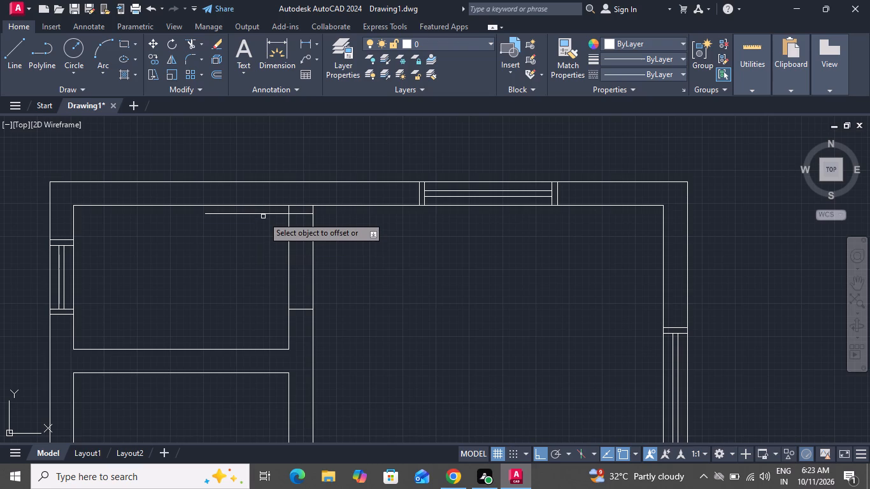
{"action": "left_click", "coordinate": [264, 214]}
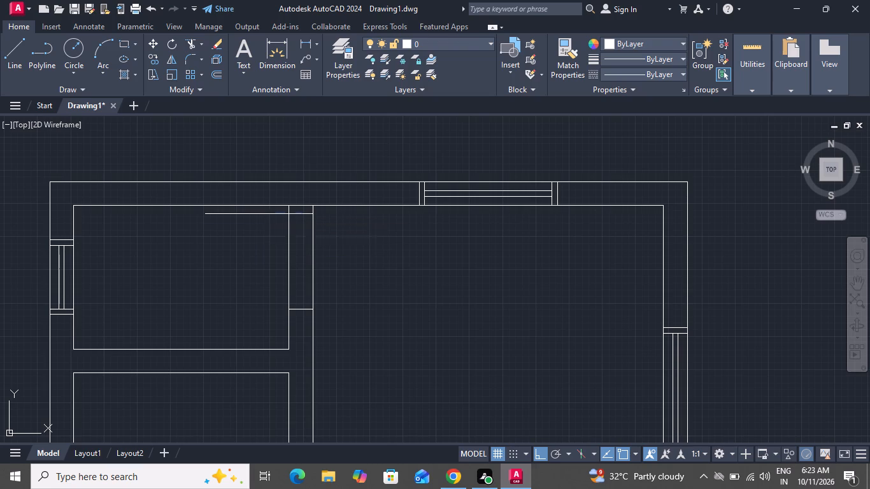
{"action": "left_click", "coordinate": [263, 235]}
{"action": "right_click", "coordinate": [263, 235]}
{"action": "left_click", "coordinate": [277, 253]}
Draw the door-swing arc from the midpoint of the opening's lower line, through the lower leaf line's left end, to the upper one's.
{"action": "type", "text": "a"}
{"action": "key", "text": "space"}
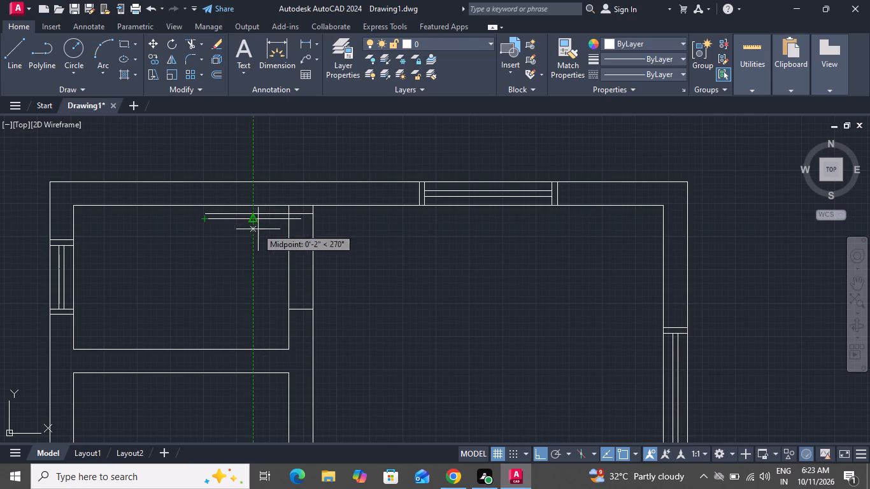
{"action": "left_click", "coordinate": [297, 311]}
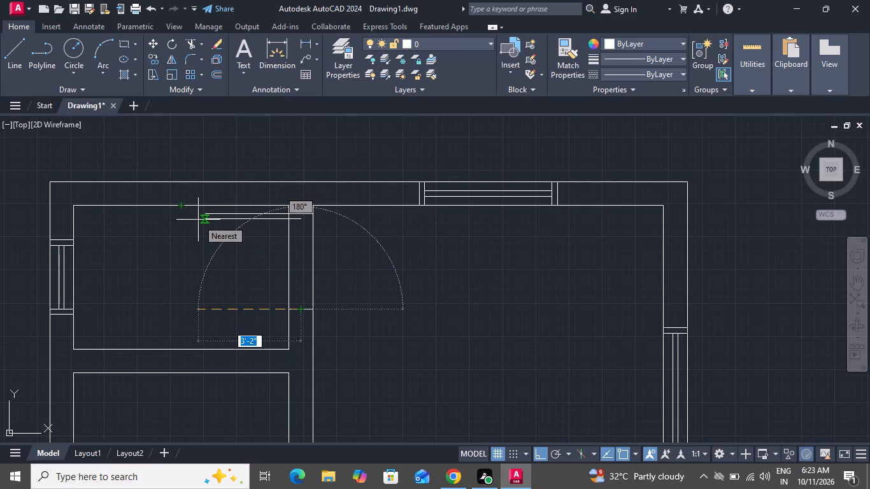
{"action": "scroll", "coordinate": [187, 233], "scroll_direction": "down", "scroll_amount": 1}
{"action": "scroll", "coordinate": [196, 227], "scroll_direction": "up", "scroll_amount": 3}
{"action": "scroll", "coordinate": [196, 227], "scroll_direction": "down", "scroll_amount": 1}
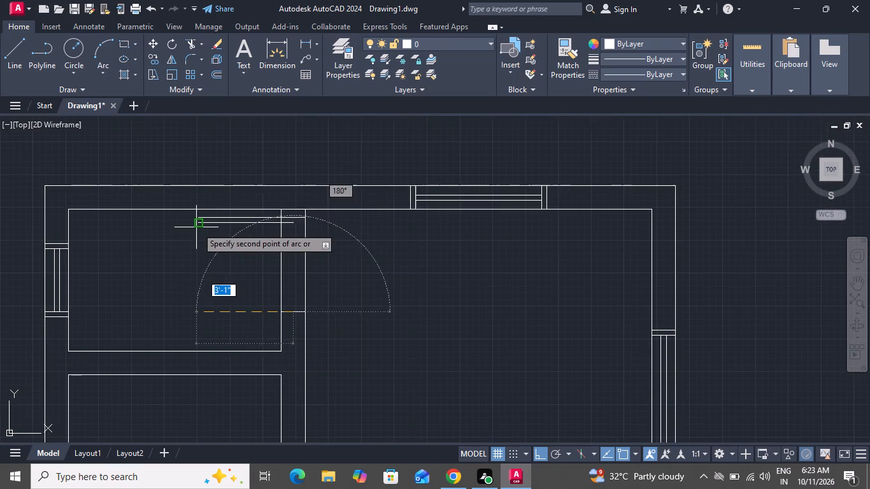
{"action": "left_click", "coordinate": [197, 223]}
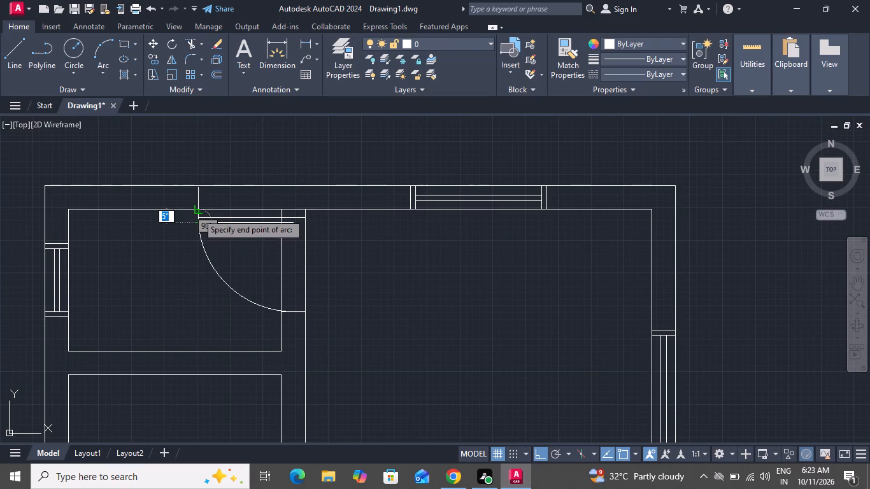
{"action": "scroll", "coordinate": [197, 213], "scroll_direction": "up", "scroll_amount": 7}
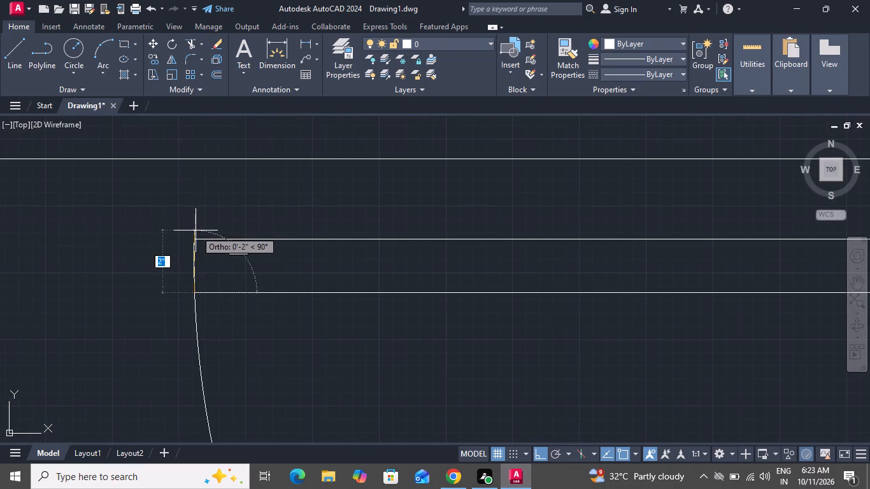
{"action": "left_click", "coordinate": [194, 237]}
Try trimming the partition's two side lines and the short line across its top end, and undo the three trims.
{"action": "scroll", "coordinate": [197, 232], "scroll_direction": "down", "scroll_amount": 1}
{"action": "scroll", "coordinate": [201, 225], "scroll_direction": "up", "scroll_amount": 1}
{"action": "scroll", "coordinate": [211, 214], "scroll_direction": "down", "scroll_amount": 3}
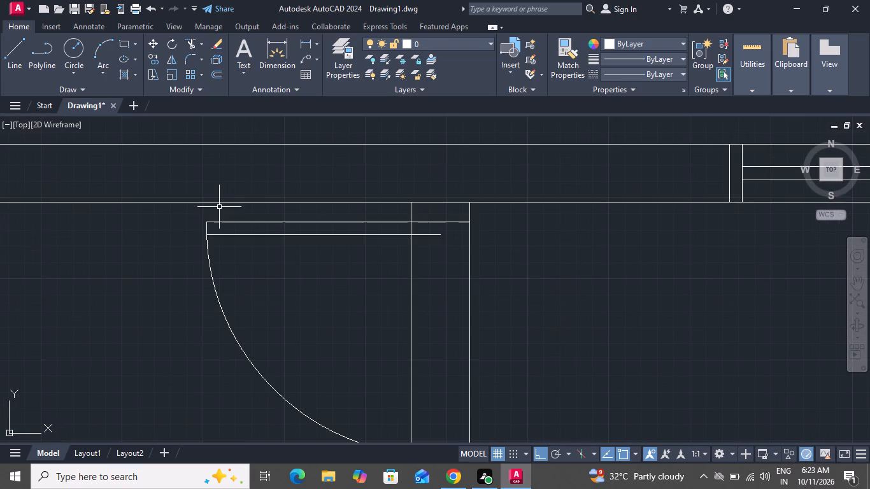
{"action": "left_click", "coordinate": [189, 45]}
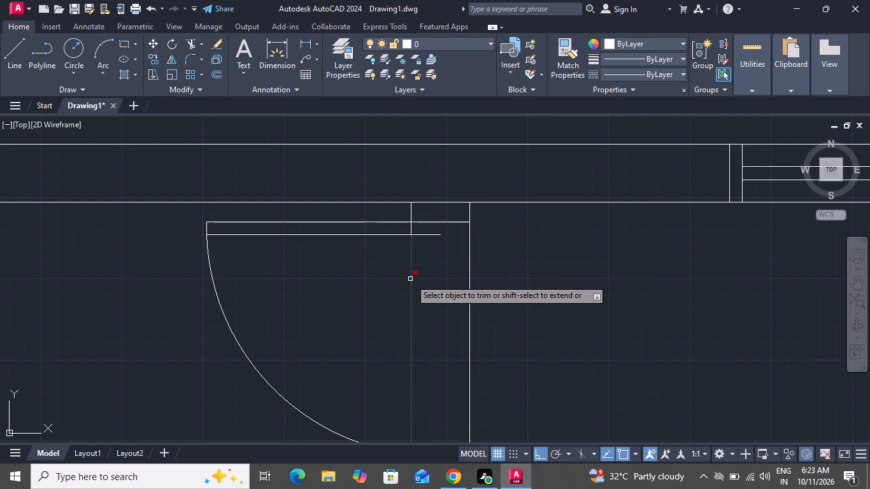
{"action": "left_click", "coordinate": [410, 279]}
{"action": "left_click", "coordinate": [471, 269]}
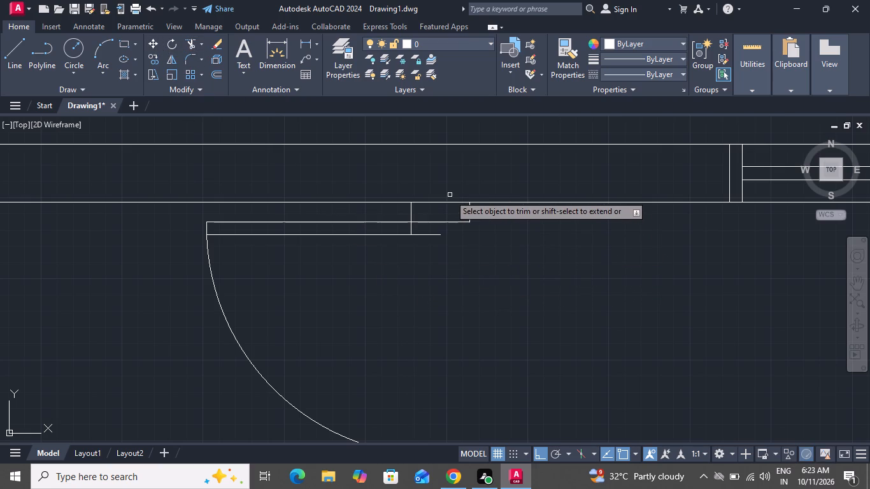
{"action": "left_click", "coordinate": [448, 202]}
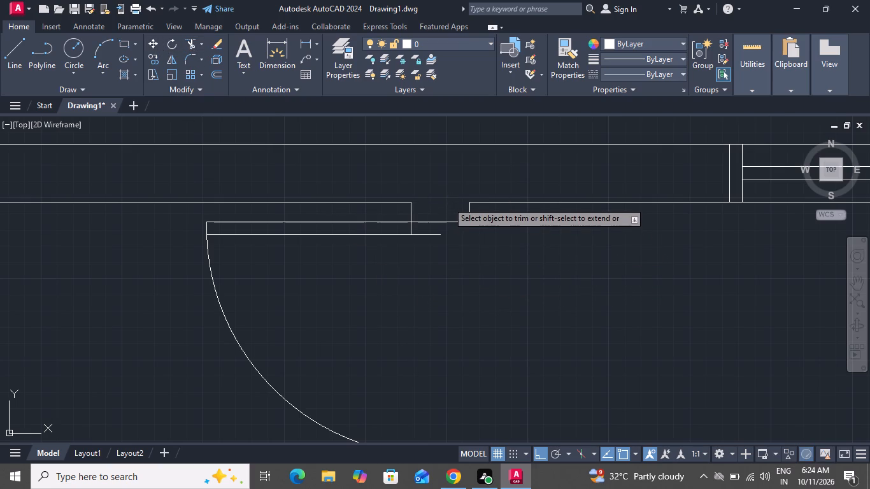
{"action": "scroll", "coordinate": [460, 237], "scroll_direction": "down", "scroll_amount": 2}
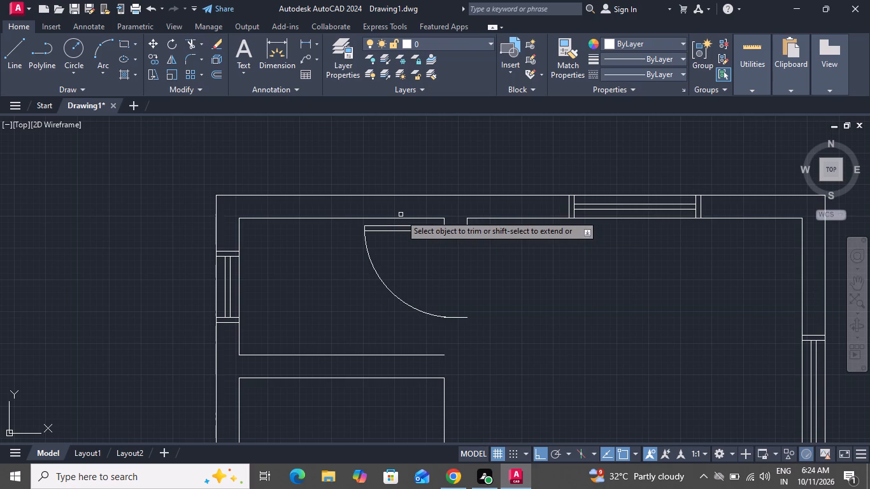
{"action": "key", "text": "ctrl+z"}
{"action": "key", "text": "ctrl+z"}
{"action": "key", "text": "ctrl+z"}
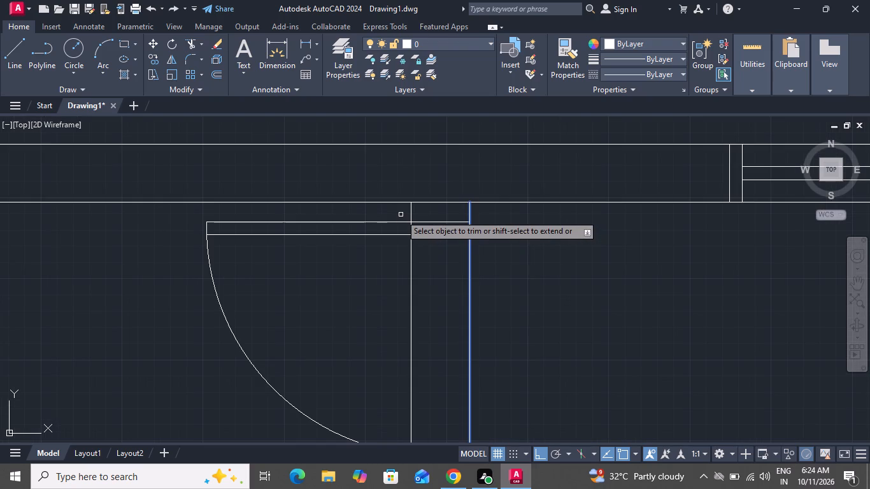
Trim the partition's two side lines across the door opening and the inner wall line between them at its top end.
{"action": "scroll", "coordinate": [424, 232], "scroll_direction": "down", "scroll_amount": 1}
{"action": "scroll", "coordinate": [474, 252], "scroll_direction": "down", "scroll_amount": 1}
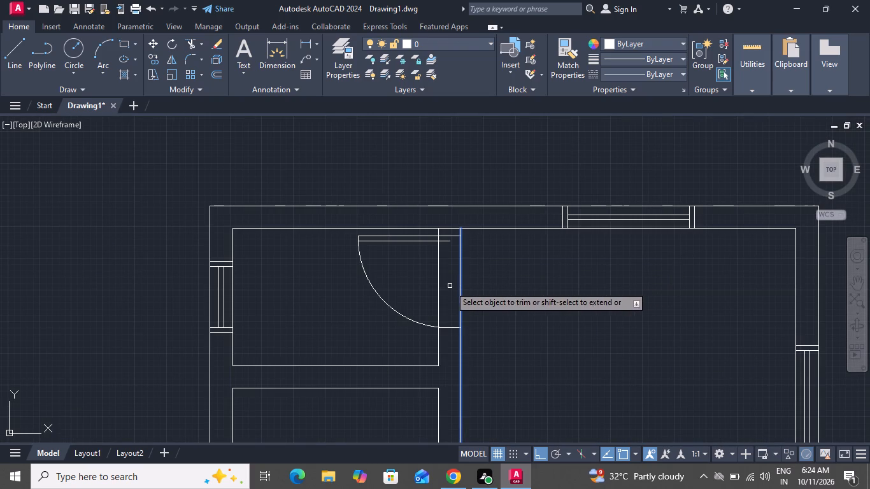
{"action": "left_click", "coordinate": [436, 279]}
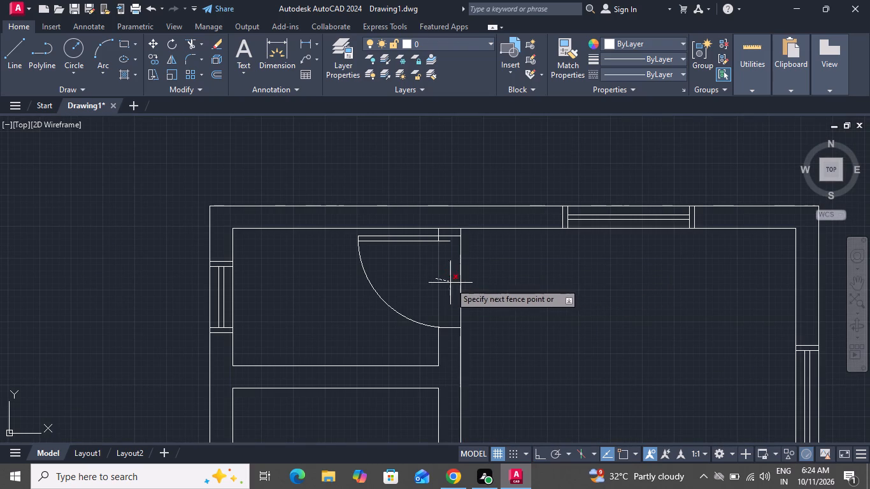
{"action": "left_click", "coordinate": [478, 283]}
{"action": "scroll", "coordinate": [453, 237], "scroll_direction": "up", "scroll_amount": 3}
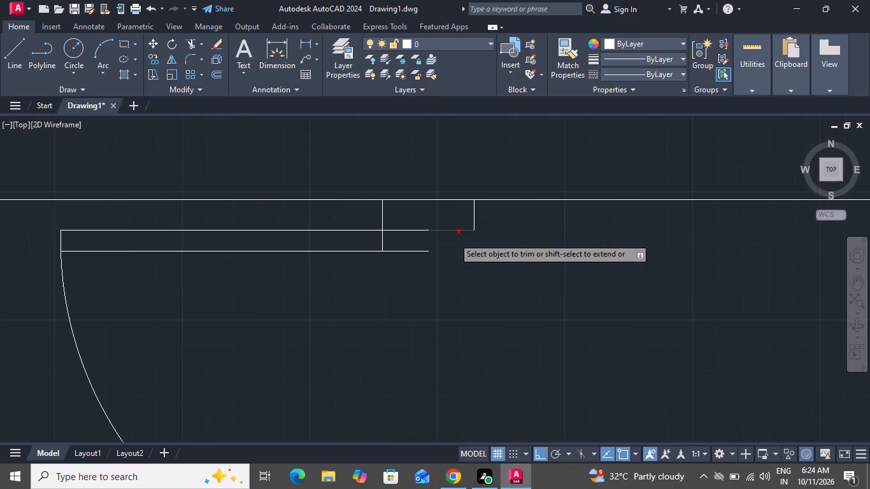
{"action": "left_click_drag", "start_coordinate": [449, 198], "coordinate": [448, 207]}
{"action": "left_click", "coordinate": [450, 212]}
{"action": "right_click", "coordinate": [450, 206]}
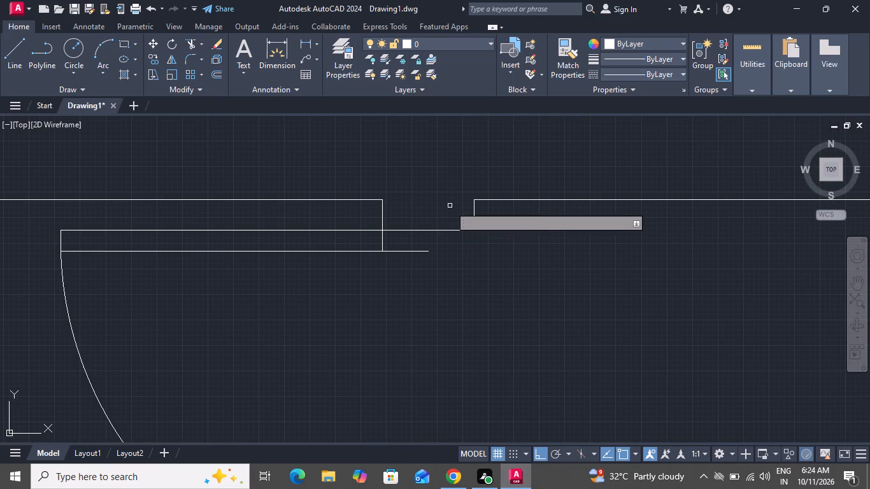
{"action": "left_click", "coordinate": [466, 222]}
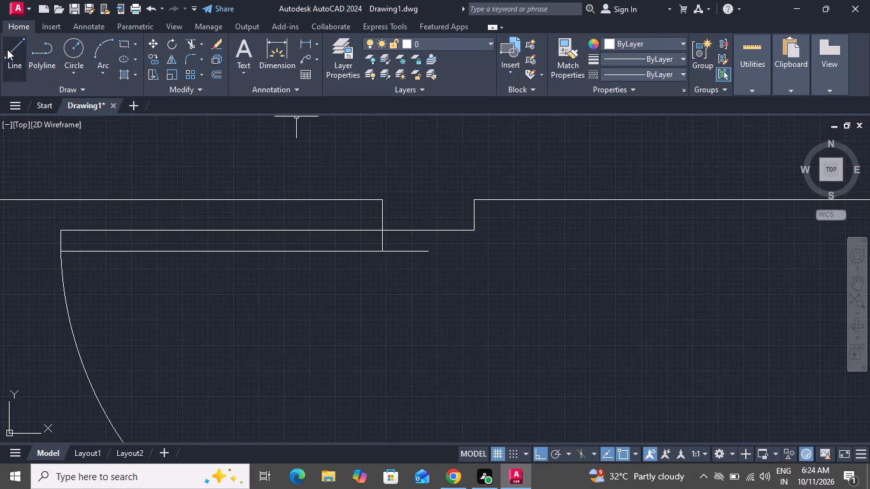
Draw a short vertical line closing the door leaf's open end between the two leaf lines inside the partition.
{"action": "left_click", "coordinate": [7, 49]}
{"action": "left_click", "coordinate": [429, 253]}
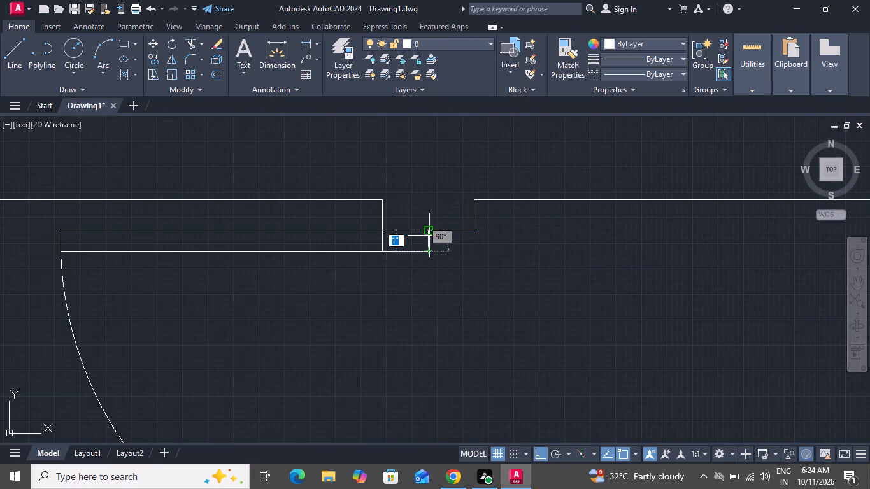
{"action": "left_click", "coordinate": [429, 228]}
{"action": "right_click", "coordinate": [429, 228]}
{"action": "left_click", "coordinate": [450, 242]}
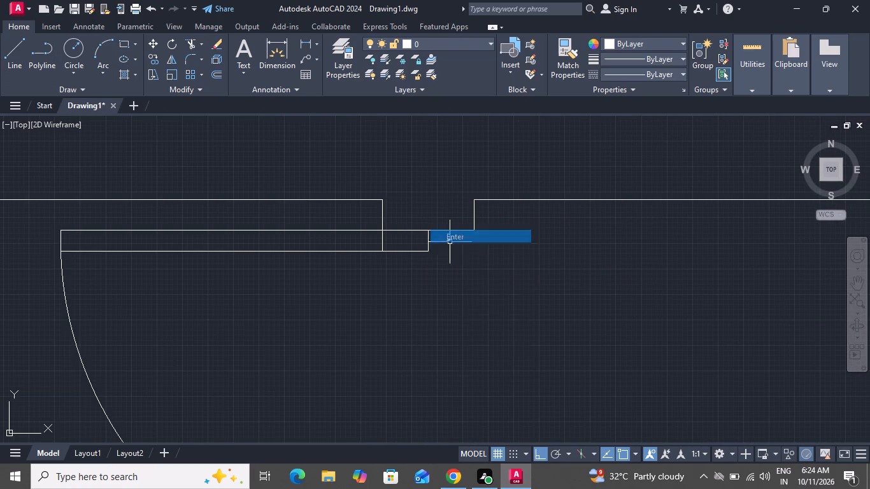
Draw a short vertical line across the horizontal partition below the second small left room, along the outer left wall's inner face.
{"action": "scroll", "coordinate": [457, 243], "scroll_direction": "down", "scroll_amount": 2}
{"action": "scroll", "coordinate": [459, 246], "scroll_direction": "up", "scroll_amount": 1}
{"action": "scroll", "coordinate": [459, 246], "scroll_direction": "down", "scroll_amount": 2}
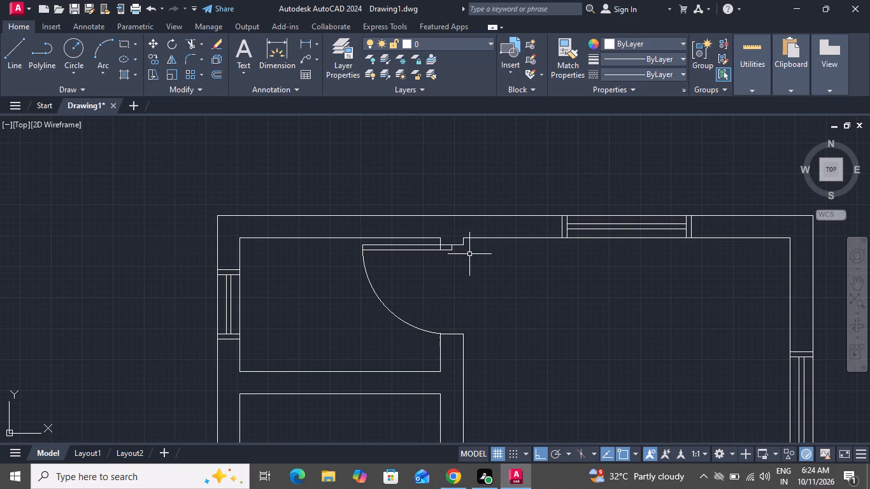
{"action": "scroll", "coordinate": [462, 266], "scroll_direction": "down", "scroll_amount": 1}
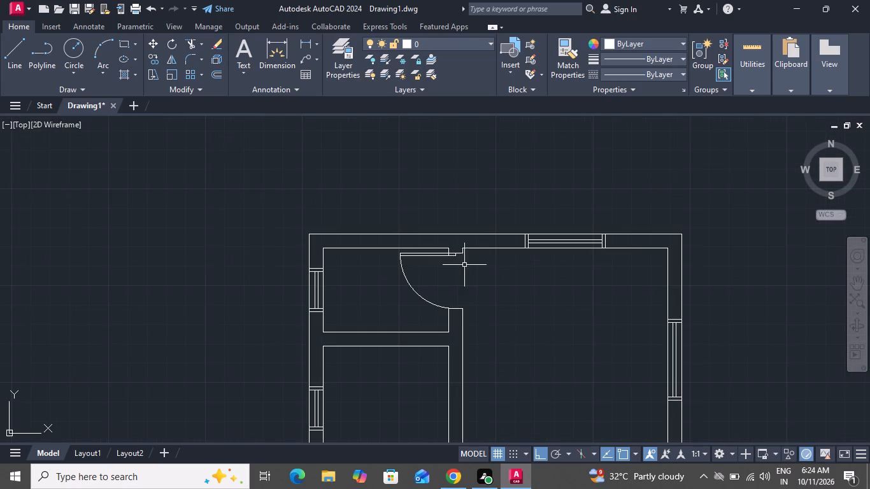
{"action": "left_click", "coordinate": [8, 36]}
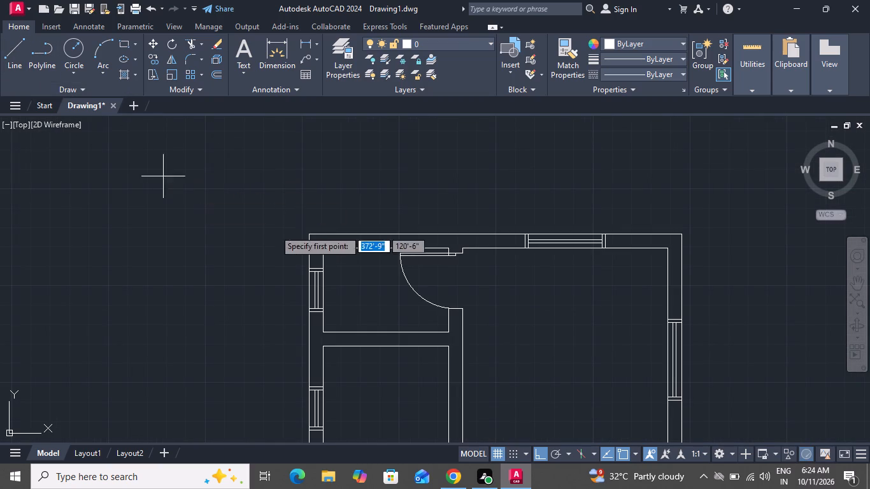
{"action": "scroll", "coordinate": [328, 239], "scroll_direction": "down", "scroll_amount": 2}
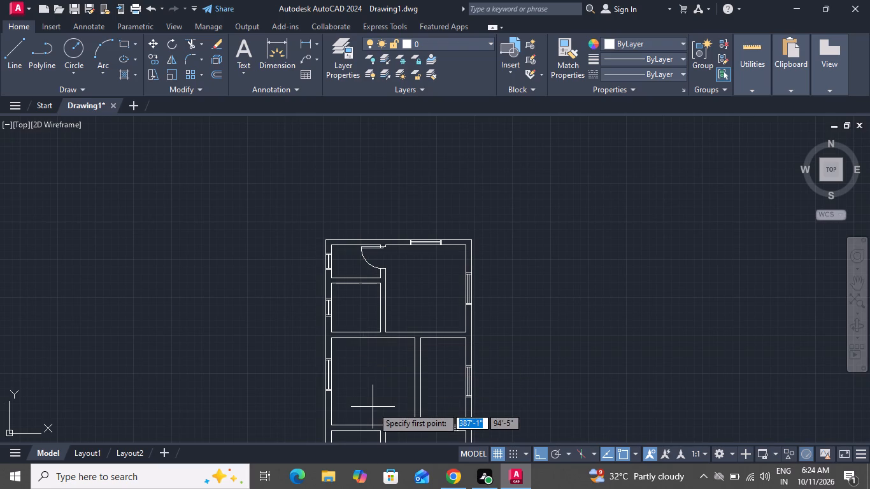
{"action": "scroll", "coordinate": [371, 416], "scroll_direction": "down", "scroll_amount": 1}
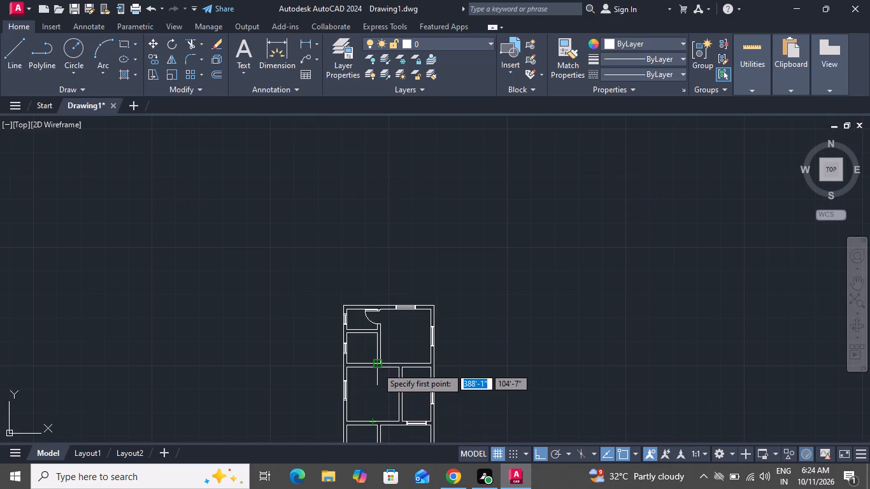
{"action": "scroll", "coordinate": [377, 367], "scroll_direction": "down", "scroll_amount": 1}
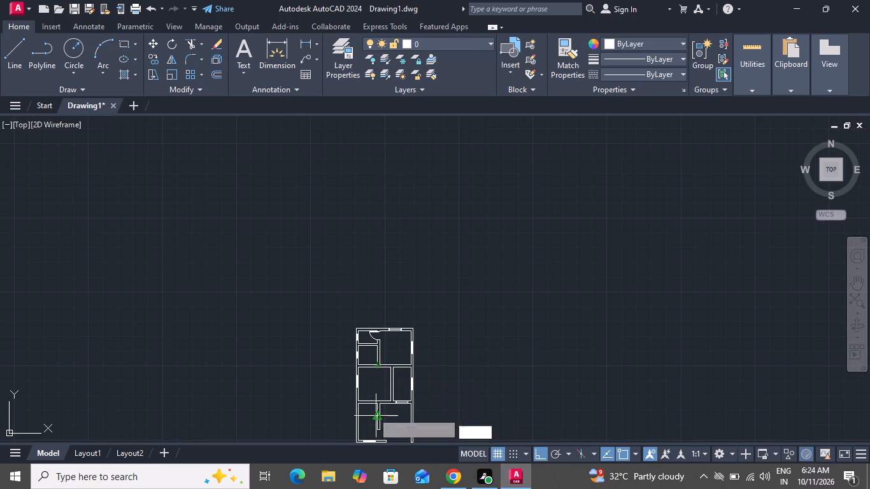
{"action": "scroll", "coordinate": [369, 397], "scroll_direction": "up", "scroll_amount": 4}
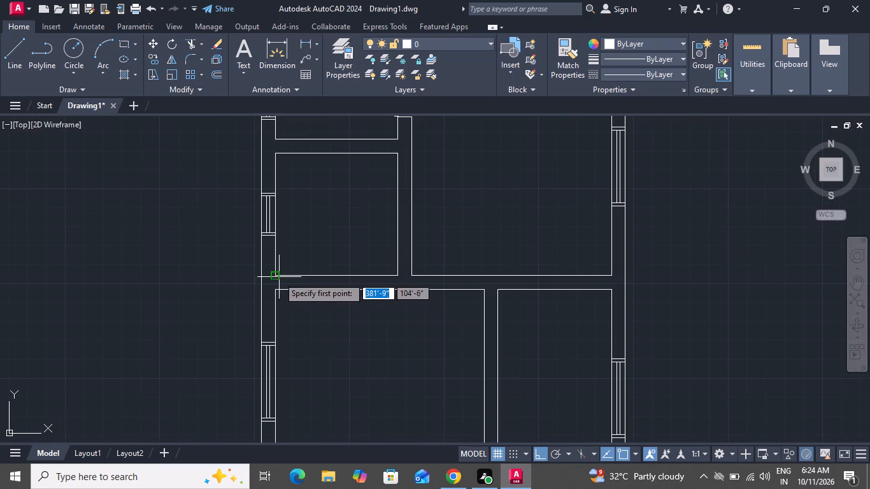
{"action": "left_click", "coordinate": [274, 276]}
{"action": "left_click", "coordinate": [275, 291]}
{"action": "right_click", "coordinate": [275, 291]}
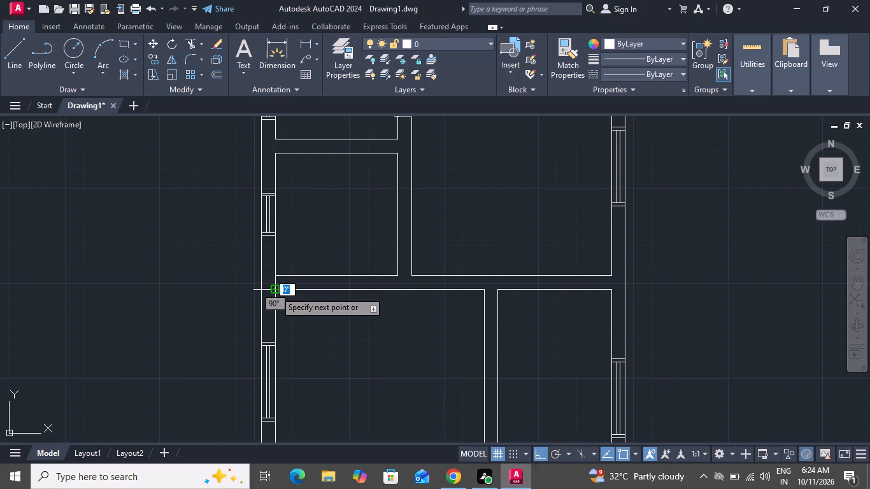
{"action": "left_click", "coordinate": [292, 306]}
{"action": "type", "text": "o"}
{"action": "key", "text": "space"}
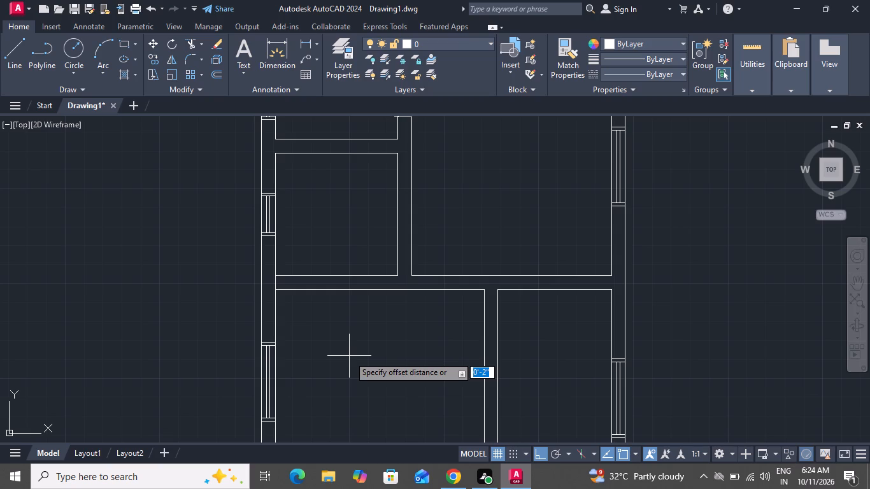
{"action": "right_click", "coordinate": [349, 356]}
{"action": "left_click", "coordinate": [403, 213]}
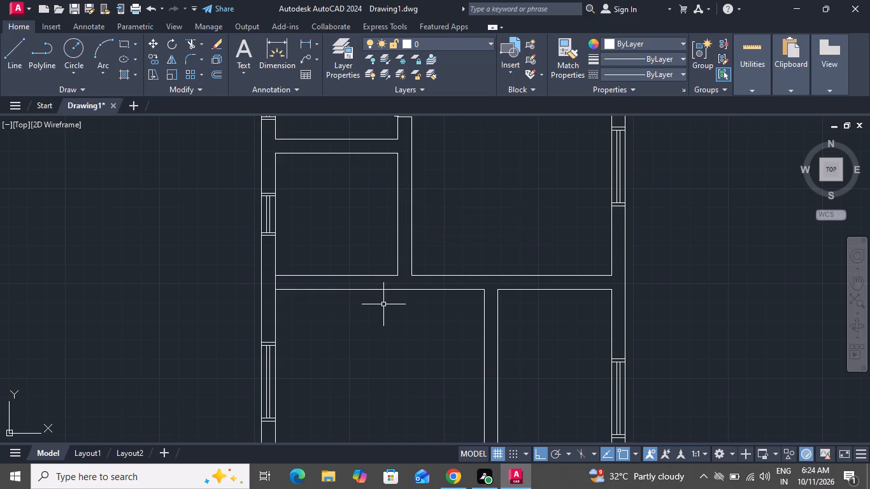
Offset the short line across the horizontal partition 3" to the right, away from the outer wall.
{"action": "type", "text": "o"}
{"action": "key", "text": "space"}
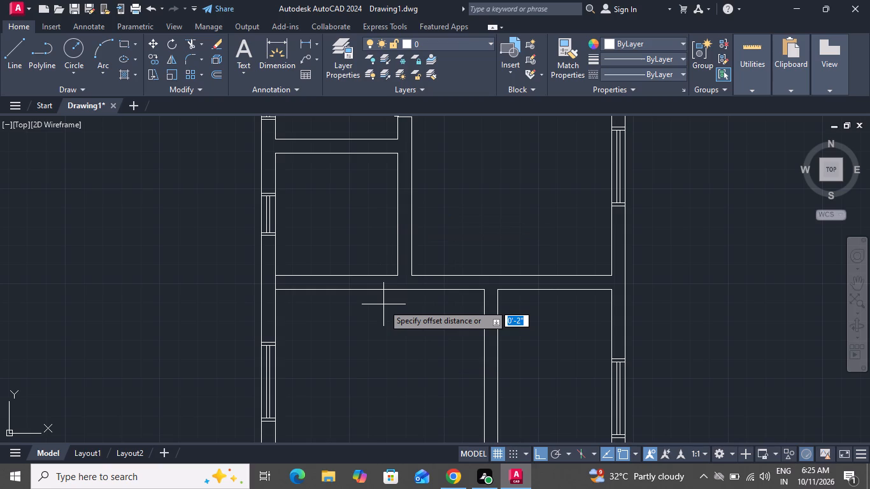
{"action": "key", "text": "3"}
{"action": "key", "text": "shift+quotedbl"}
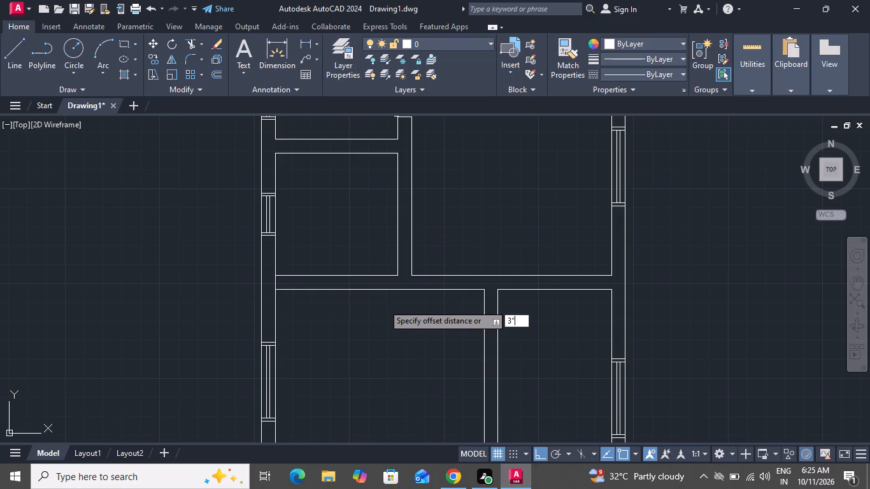
{"action": "key", "text": "Return"}
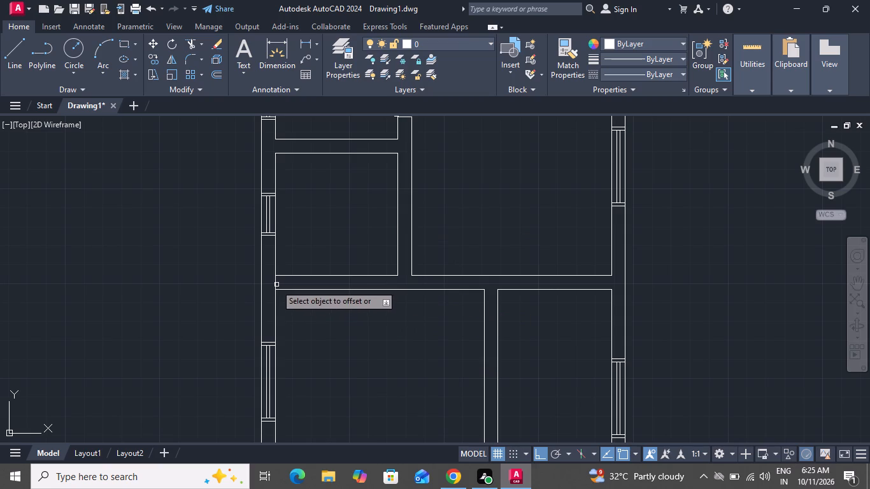
{"action": "left_click", "coordinate": [276, 285]}
{"action": "left_click", "coordinate": [289, 282]}
{"action": "right_click", "coordinate": [289, 282]}
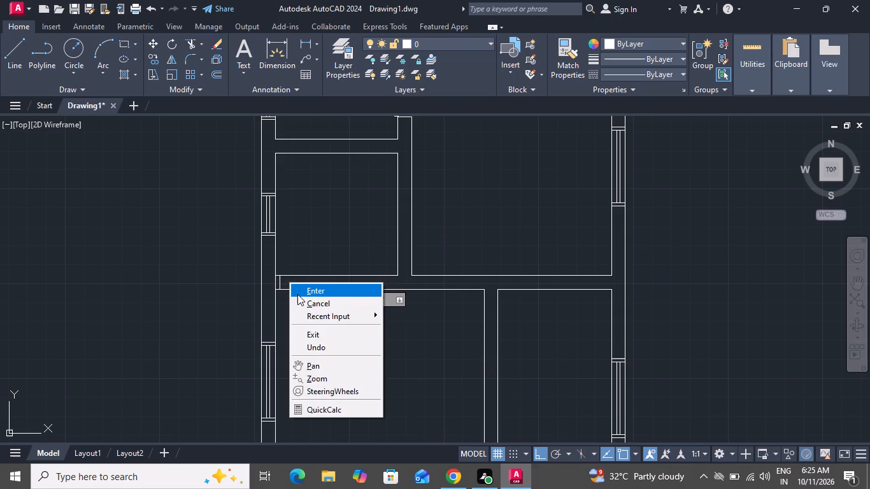
{"action": "left_click", "coordinate": [304, 302]}
Offset the new jamb line 3' to the right to mark the other side of the door opening.
{"action": "type", "text": "o"}
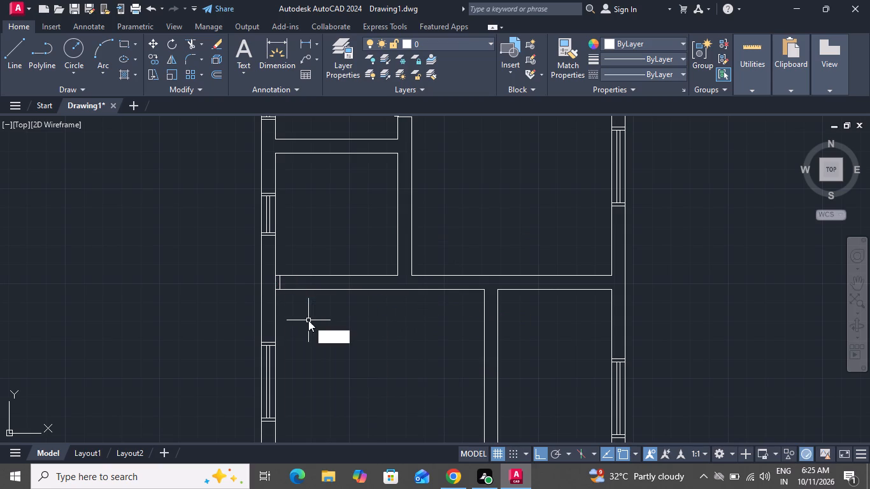
{"action": "key", "text": "space"}
{"action": "key", "text": "2"}
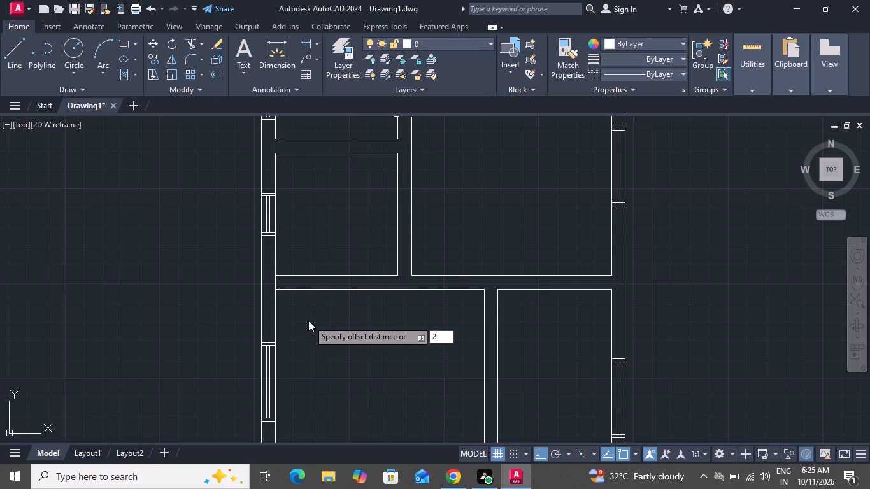
{"action": "key", "text": "BackSpace"}
{"action": "key", "text": "3"}
{"action": "key", "text": "apostrophe"}
{"action": "key", "text": "Return"}
{"action": "scroll", "coordinate": [276, 283], "scroll_direction": "up", "scroll_amount": 2}
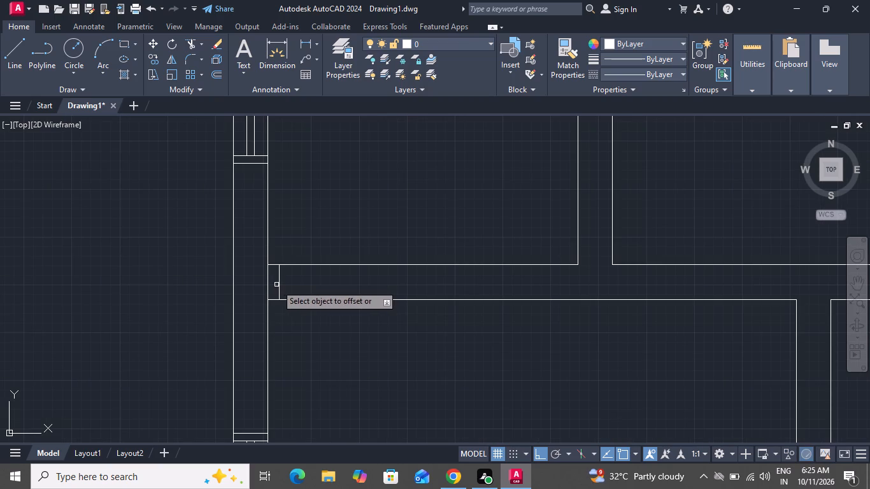
{"action": "left_click", "coordinate": [278, 284]}
{"action": "left_click", "coordinate": [334, 282]}
{"action": "right_click", "coordinate": [334, 282]}
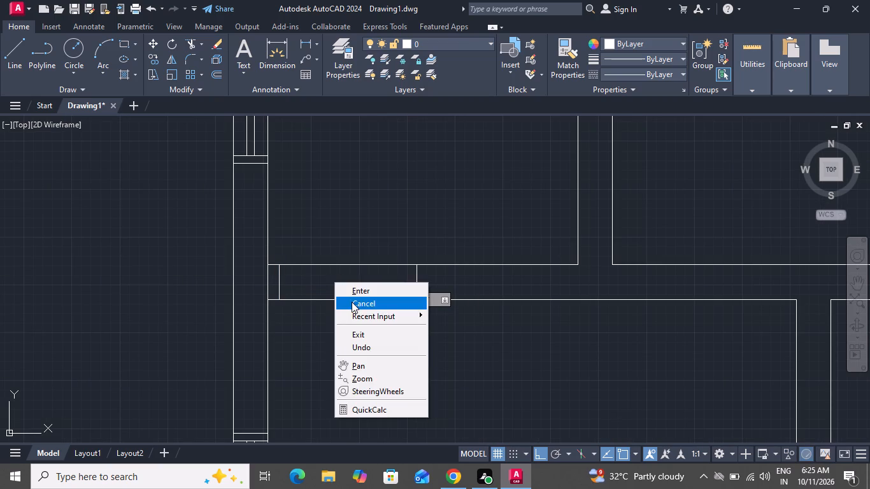
{"action": "left_click", "coordinate": [352, 302]}
Draw a 3' vertical door-leaf line upward into the second small left room from the midpoint of the opening's left jamb line.
{"action": "left_click", "coordinate": [16, 50]}
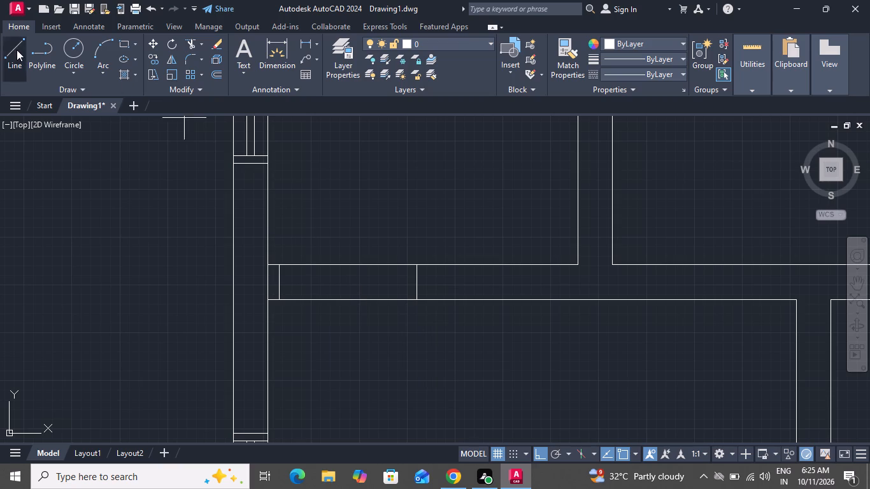
{"action": "left_click", "coordinate": [280, 283]}
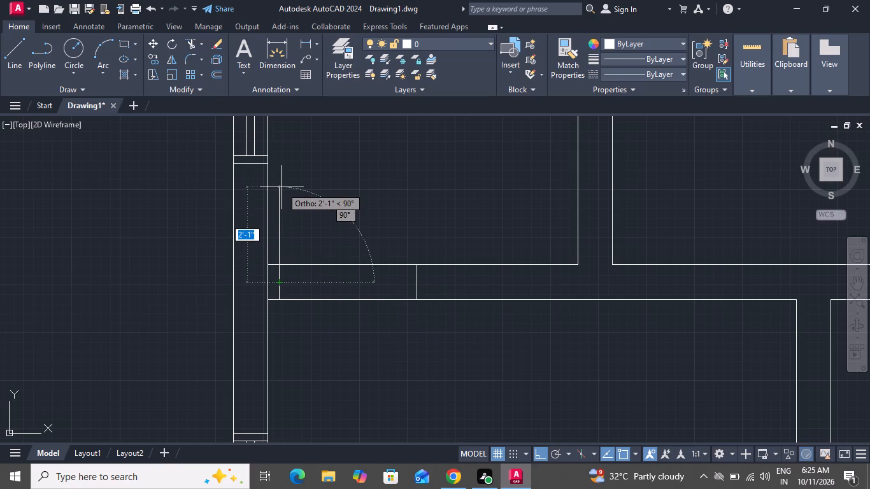
{"action": "type", "text": "3'"}
{"action": "key", "text": "Return"}
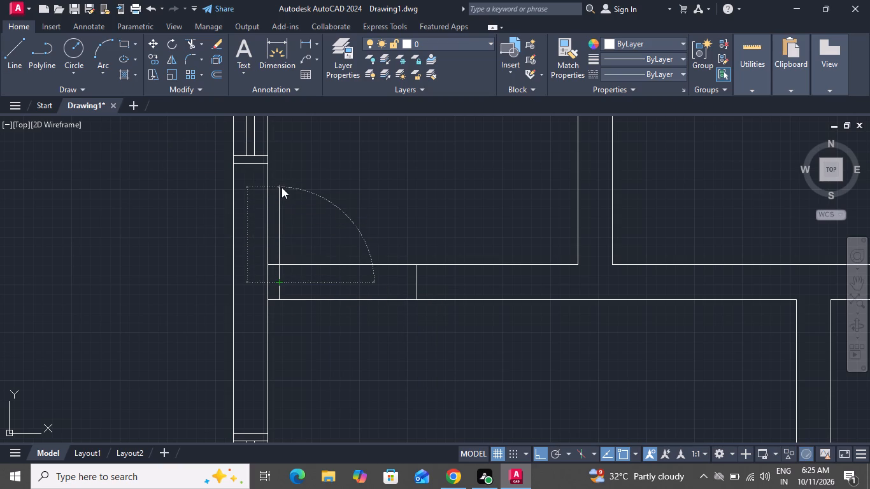
{"action": "right_click", "coordinate": [364, 175]}
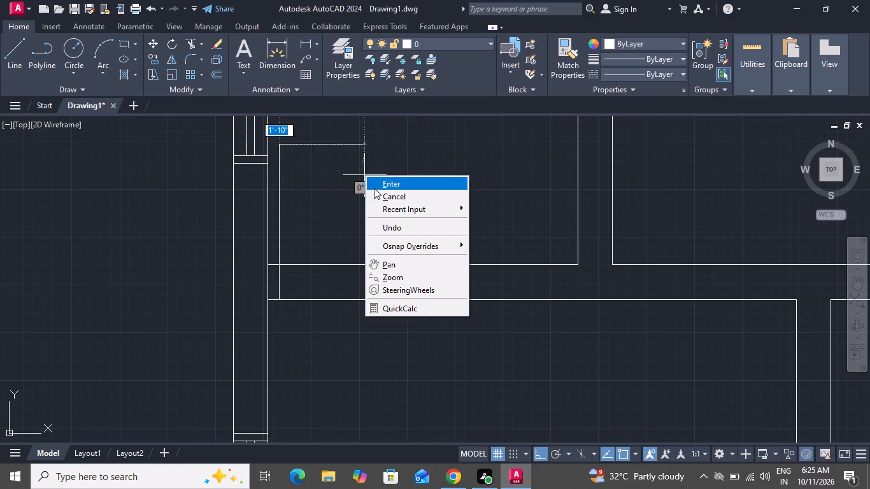
{"action": "left_click", "coordinate": [374, 196]}
Offset the 3' door-leaf line 2" to the right to give the leaf its thickness.
{"action": "key", "text": "o"}
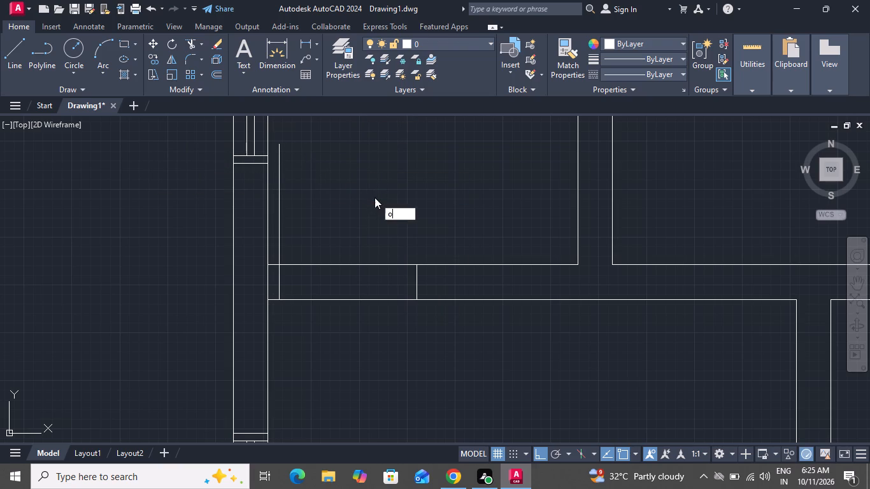
{"action": "key", "text": "space"}
{"action": "type", "text": "2"}
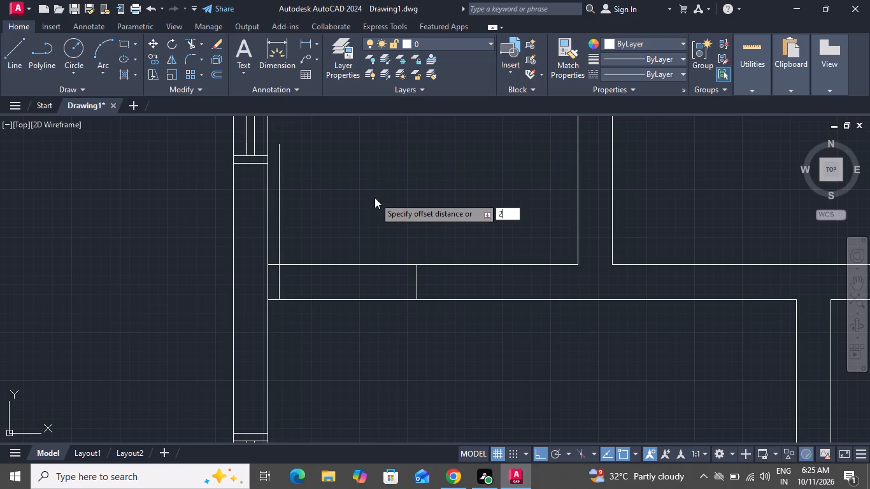
{"action": "key", "text": "shift+quotedbl"}
{"action": "key", "text": "Return"}
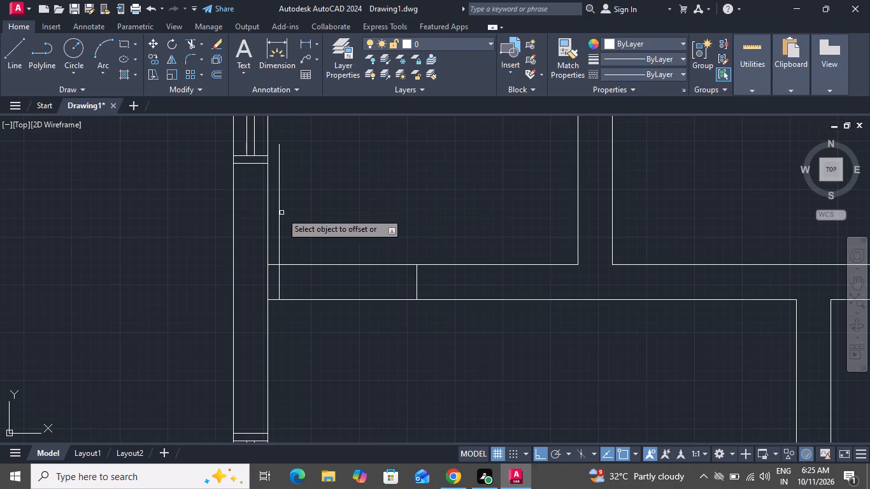
{"action": "left_click", "coordinate": [280, 213]}
{"action": "left_click", "coordinate": [294, 209]}
{"action": "right_click", "coordinate": [294, 209]}
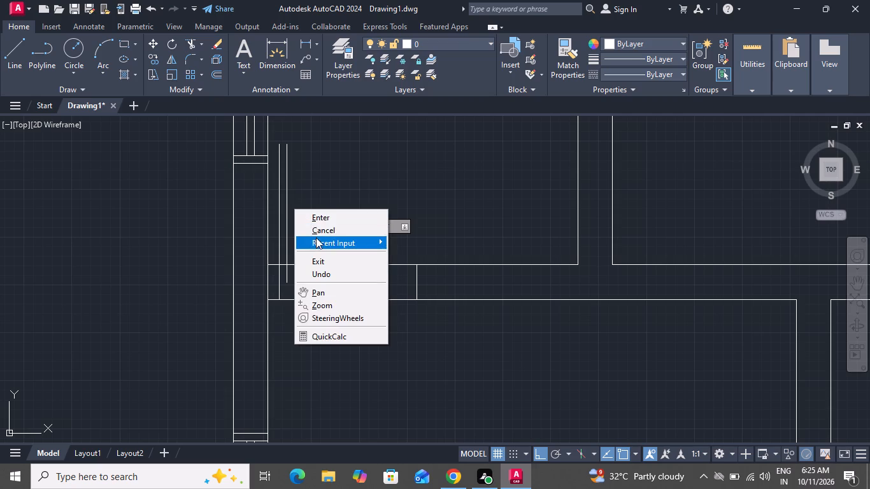
{"action": "left_click", "coordinate": [318, 232]}
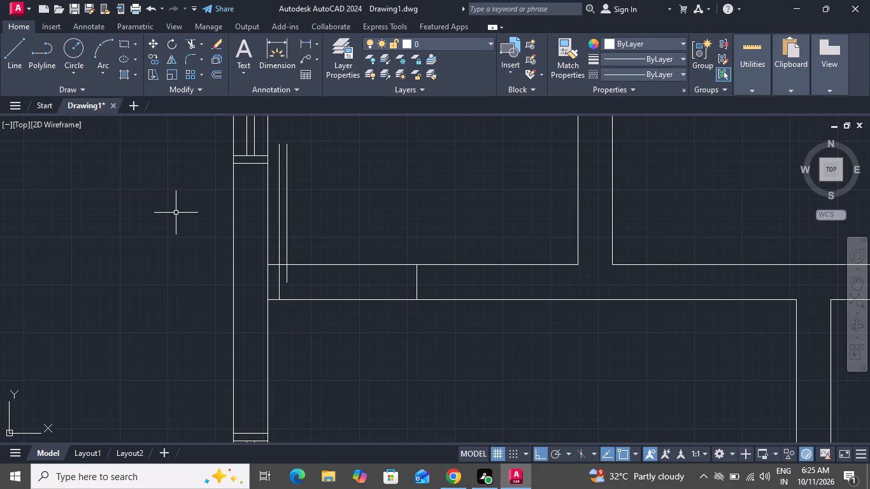
Draw the door's swing arc from the midpoint of the opening's right jamb through the leaf's top corners.
{"action": "type", "text": "a"}
{"action": "key", "text": "space"}
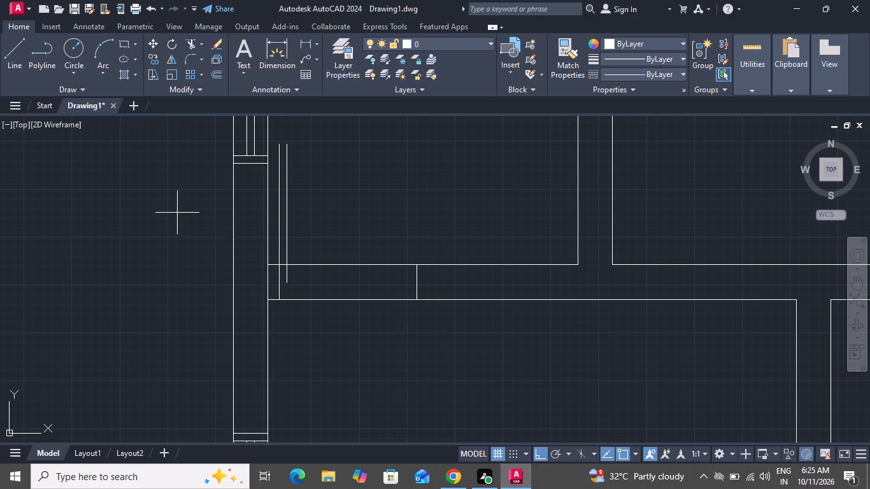
{"action": "left_click", "coordinate": [418, 287]}
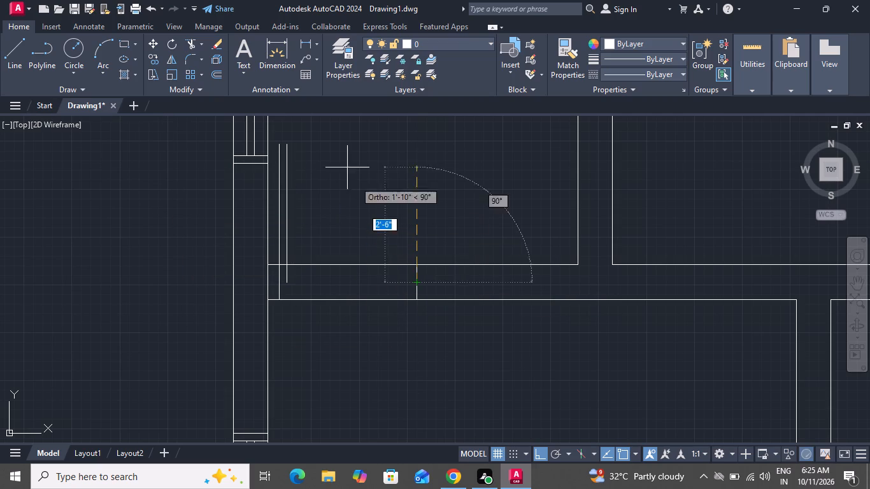
{"action": "left_click", "coordinate": [289, 146]}
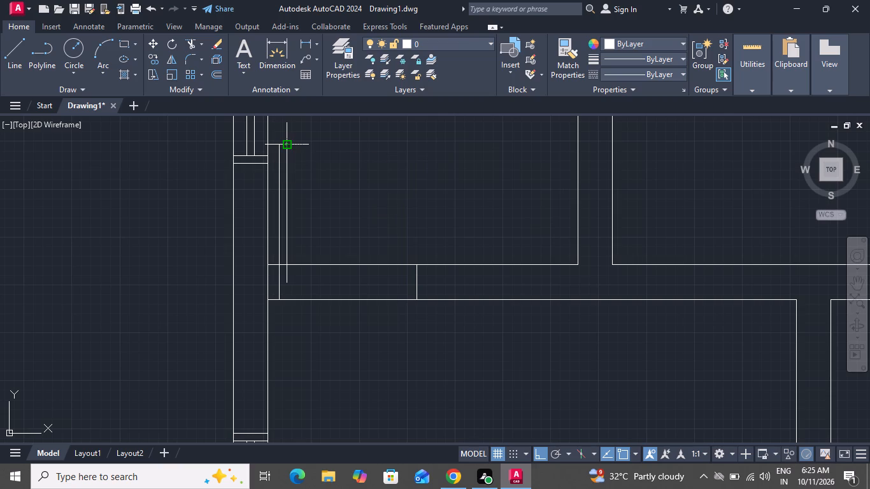
{"action": "left_click", "coordinate": [276, 145]}
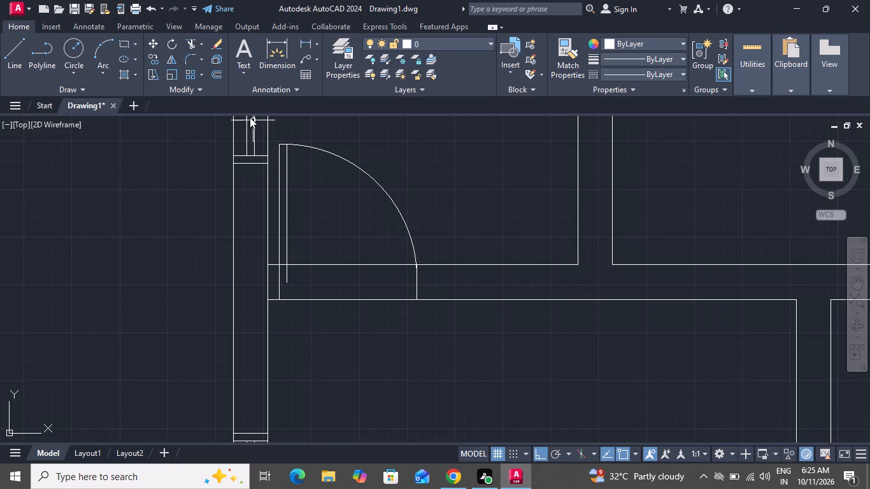
Trim both partition lines across the door opening and the outer wall's inner-face segment where the partition meets it.
{"action": "left_click", "coordinate": [190, 45]}
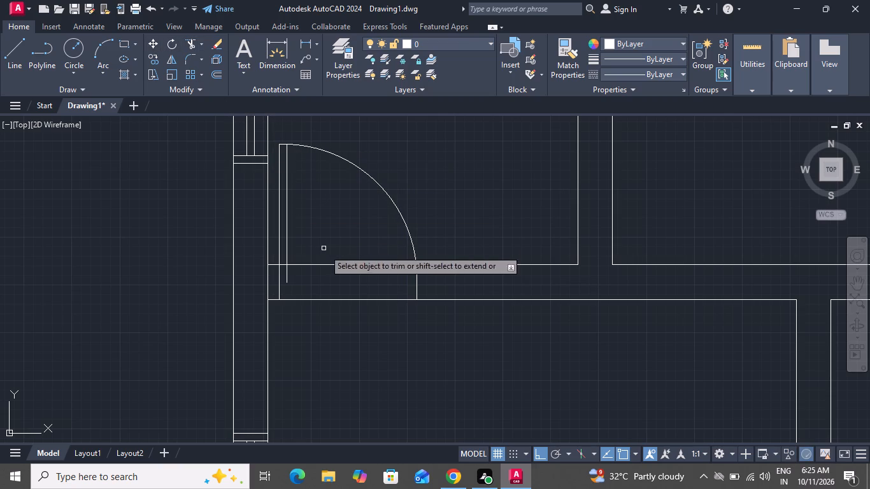
{"action": "left_click", "coordinate": [325, 264]}
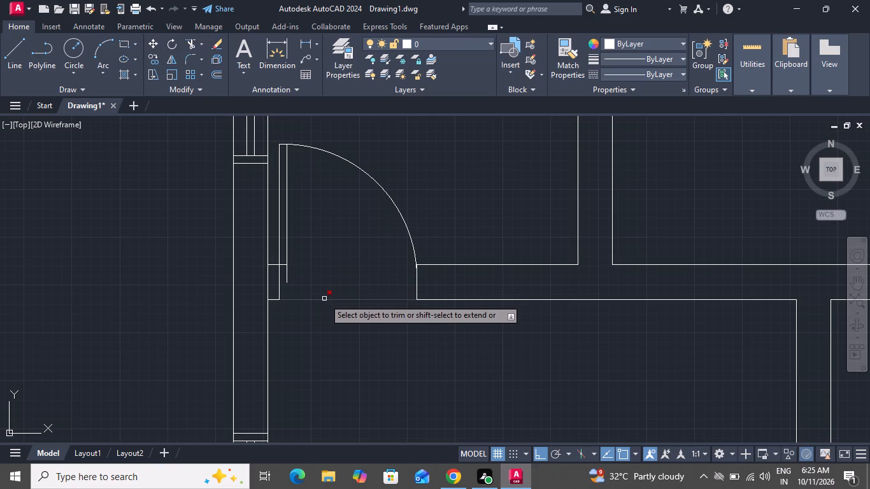
{"action": "left_click", "coordinate": [324, 299]}
{"action": "left_click", "coordinate": [267, 279]}
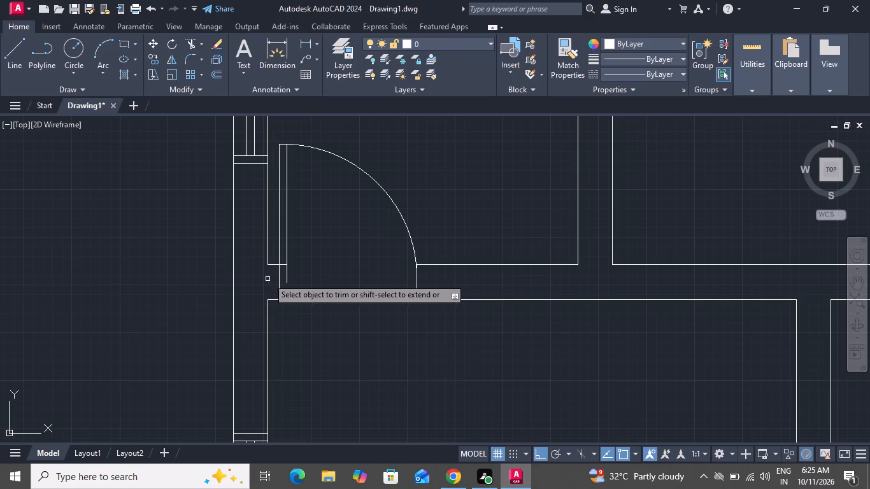
{"action": "right_click", "coordinate": [307, 268]}
{"action": "left_click", "coordinate": [318, 290]}
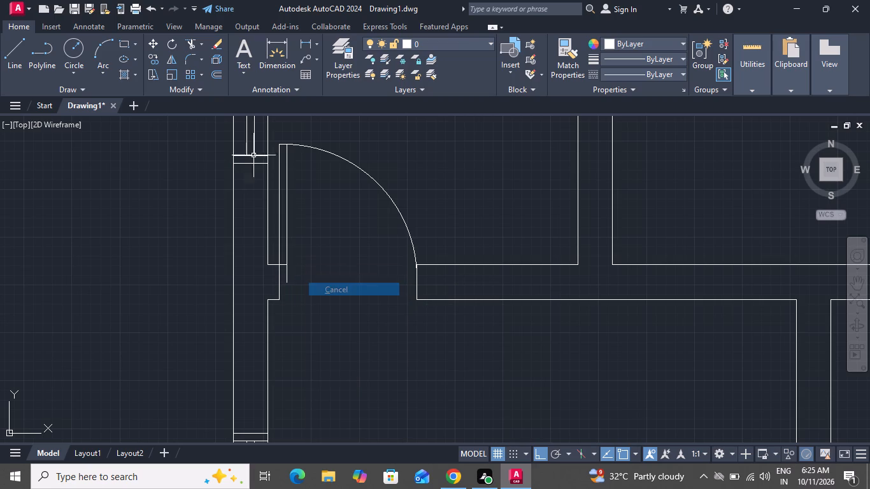
Close the bottom of the door leaf with a 2" horizontal line to the left jamb.
{"action": "left_click", "coordinate": [20, 55]}
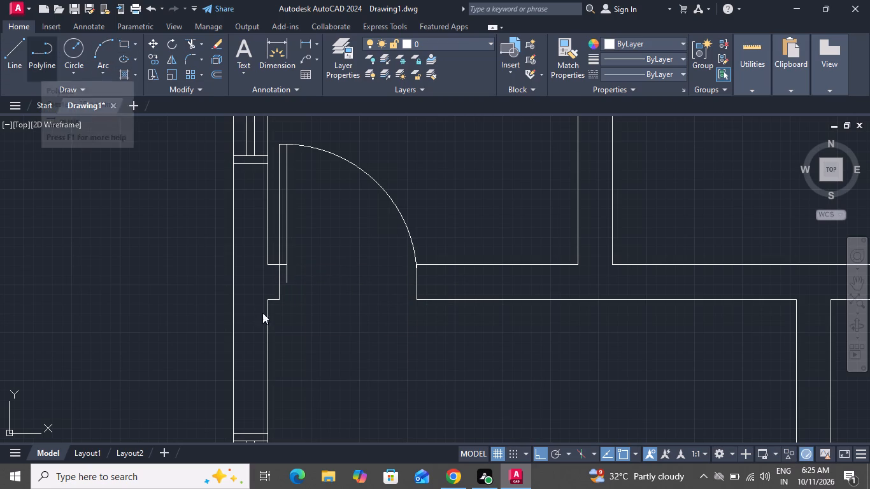
{"action": "scroll", "coordinate": [287, 292], "scroll_direction": "up", "scroll_amount": 3}
{"action": "left_click", "coordinate": [275, 257]}
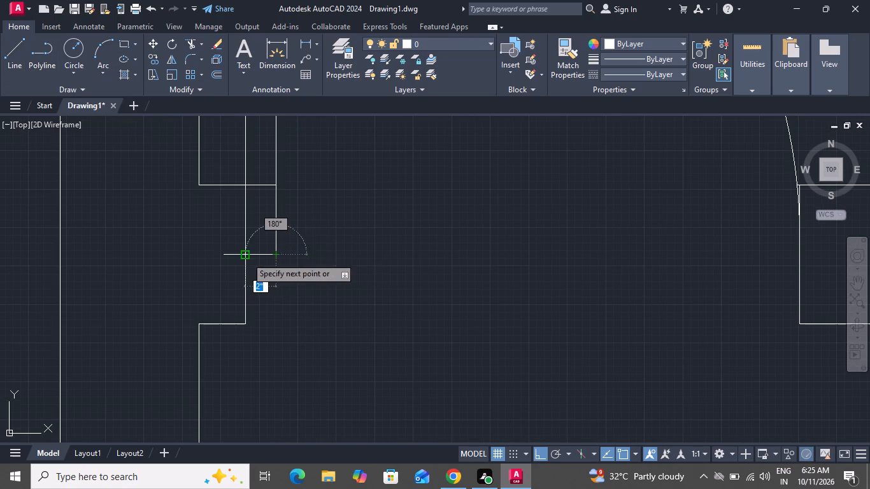
{"action": "left_click", "coordinate": [246, 257]}
{"action": "right_click", "coordinate": [246, 257]}
{"action": "left_click", "coordinate": [260, 274]}
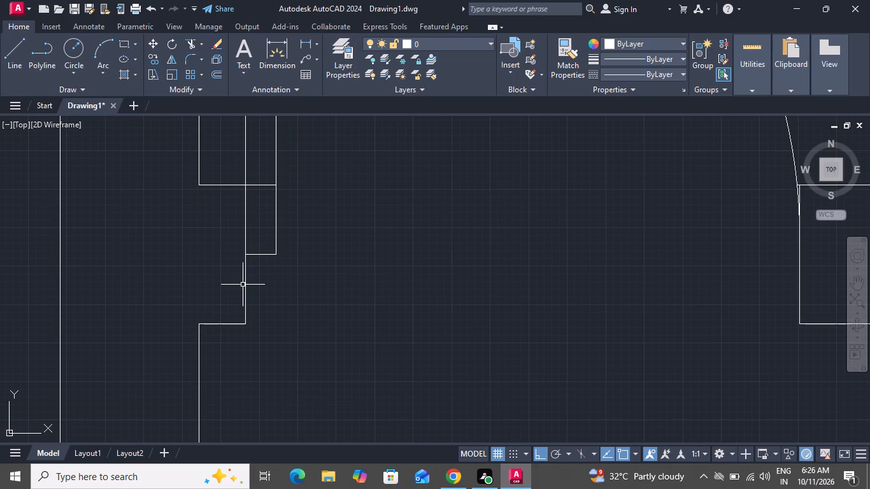
Draw a short vertical line across the horizontal partition, continuing the right face of the vertical partition above it.
{"action": "scroll", "coordinate": [331, 281], "scroll_direction": "down", "scroll_amount": 5}
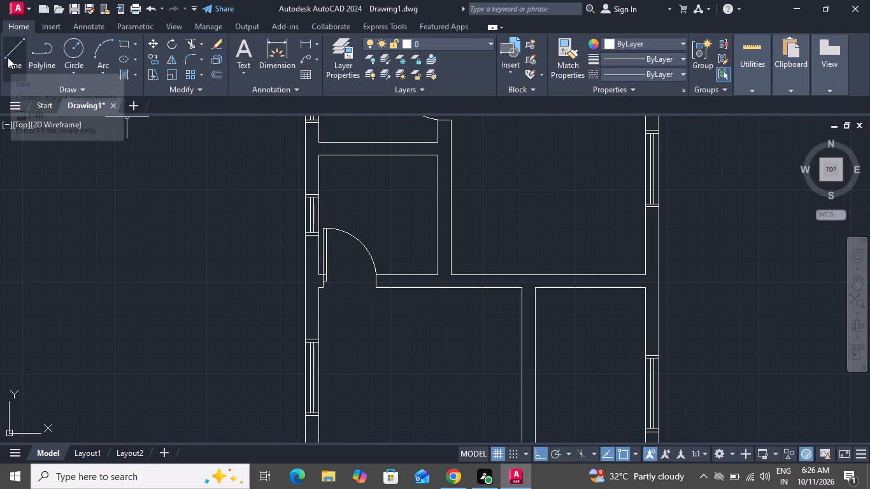
{"action": "left_click", "coordinate": [8, 57]}
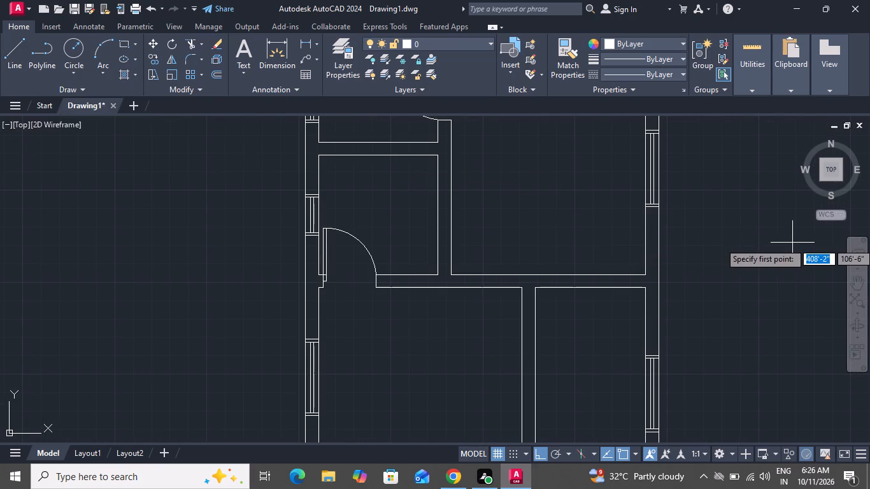
{"action": "scroll", "coordinate": [719, 272], "scroll_direction": "up", "scroll_amount": 1}
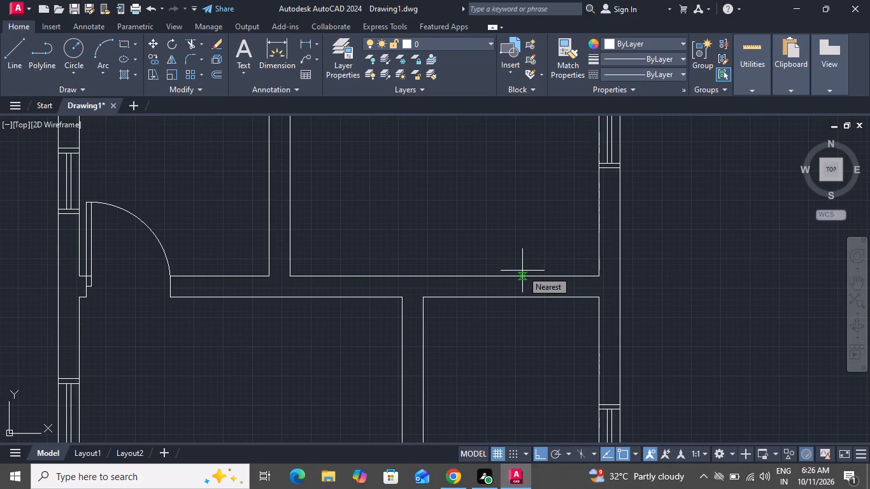
{"action": "left_click", "coordinate": [290, 273]}
{"action": "left_click", "coordinate": [292, 297]}
{"action": "right_click", "coordinate": [292, 297]}
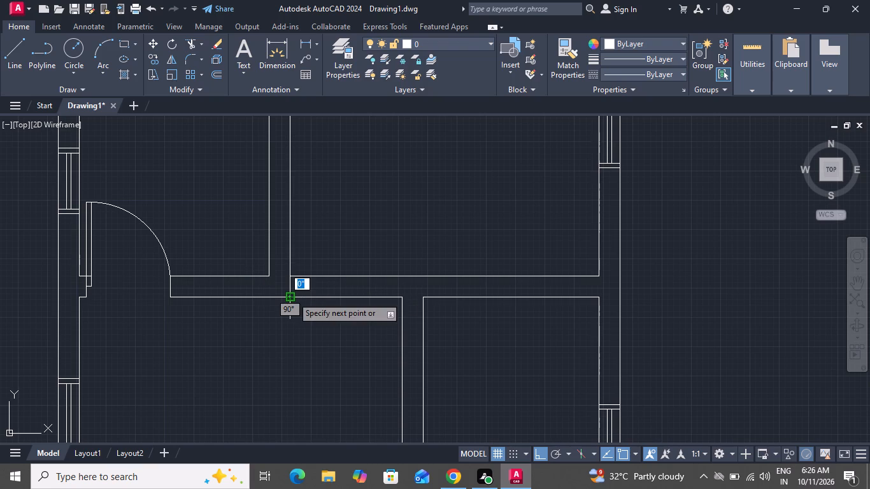
{"action": "left_click", "coordinate": [321, 316]}
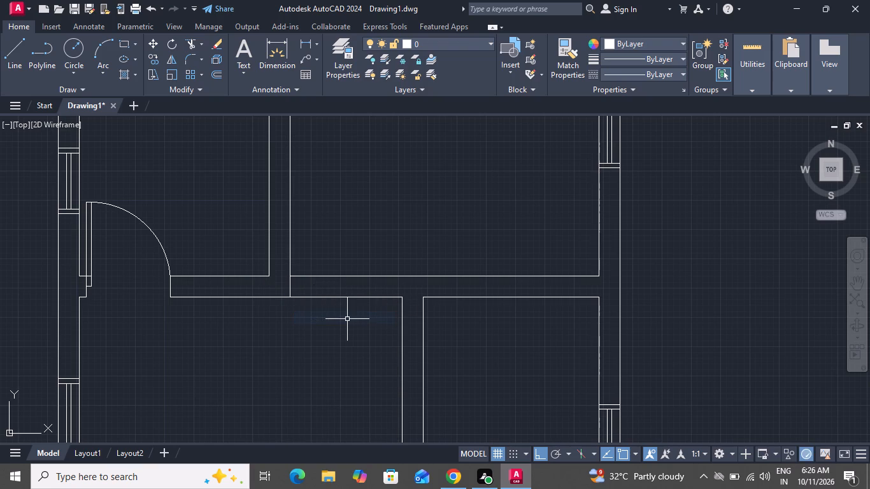
Offset the new short line across the partition 3" to the right.
{"action": "type", "text": "o"}
{"action": "key", "text": "space"}
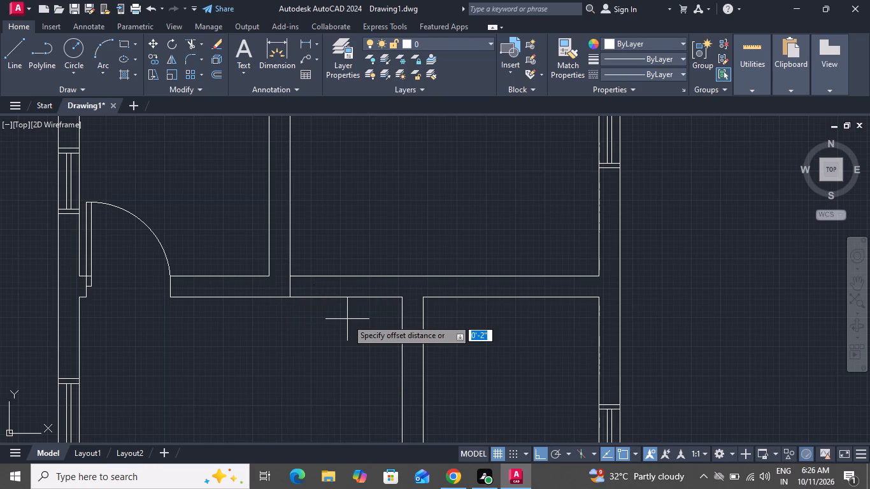
{"action": "key", "text": "3"}
{"action": "key", "text": "shift+quotedbl"}
{"action": "key", "text": "Return"}
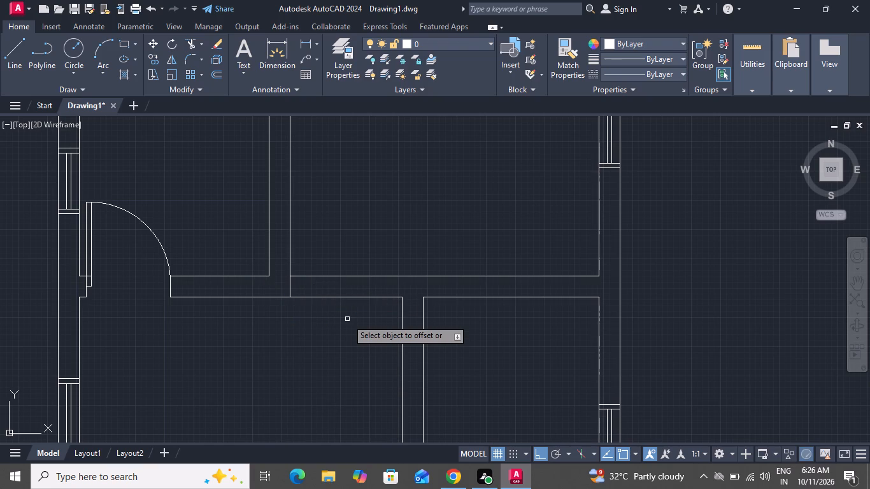
{"action": "left_click", "coordinate": [291, 282]}
{"action": "left_click", "coordinate": [305, 282]}
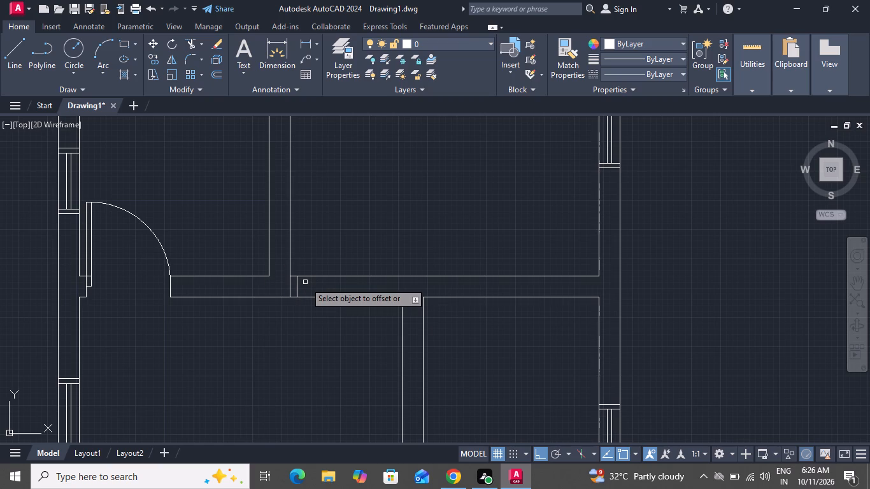
{"action": "right_click", "coordinate": [305, 282]}
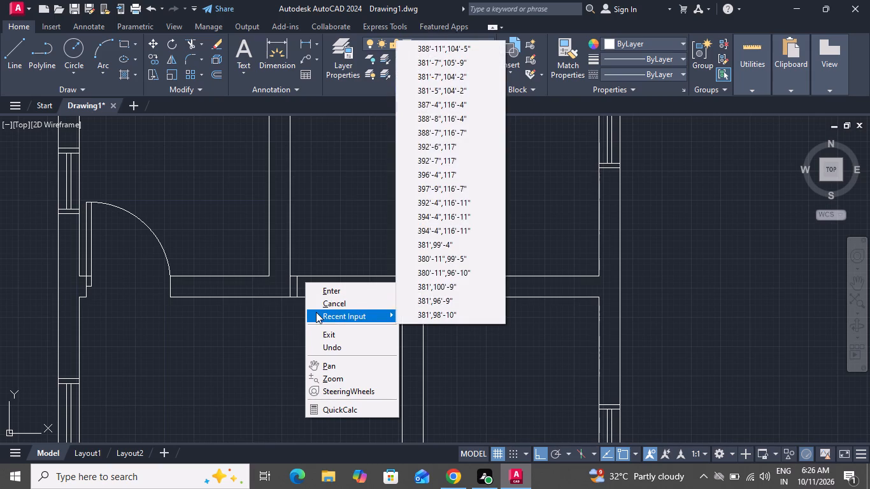
{"action": "left_click", "coordinate": [322, 305]}
Offset the new jamb line 3' to the right to mark the other side of the second door opening.
{"action": "key", "text": "o"}
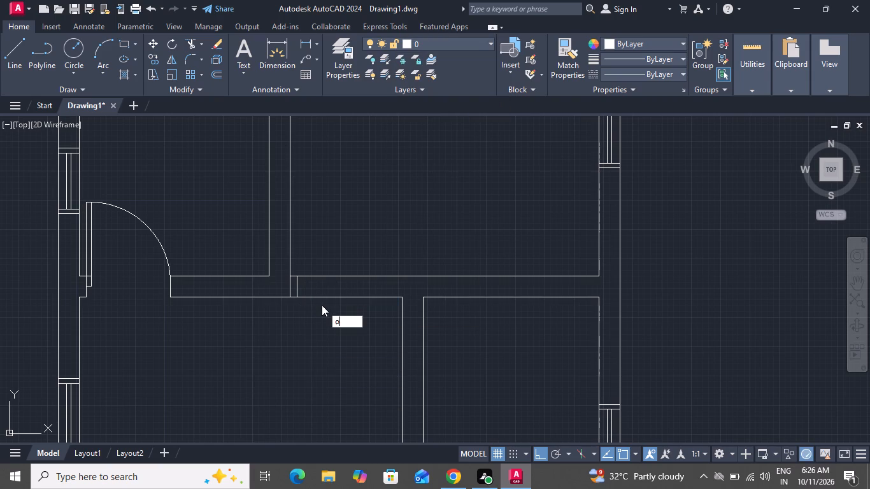
{"action": "key", "text": "space"}
{"action": "type", "text": "3"}
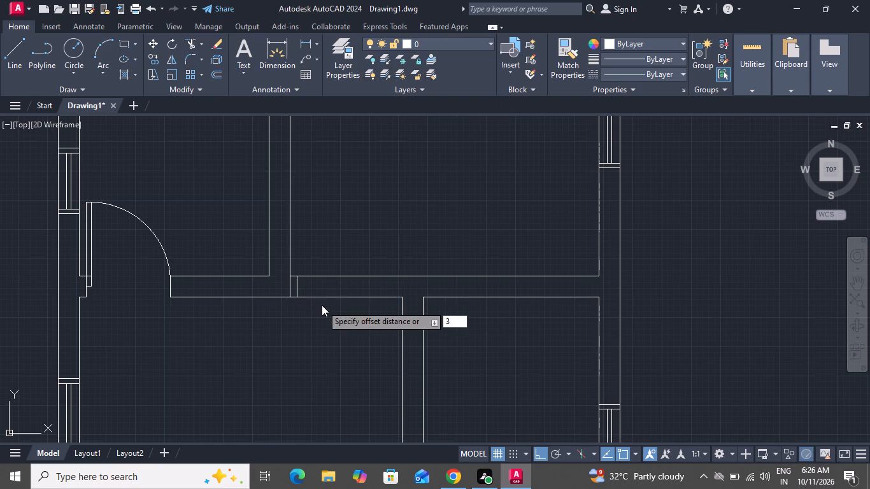
{"action": "key", "text": "apostrophe"}
{"action": "key", "text": "Return"}
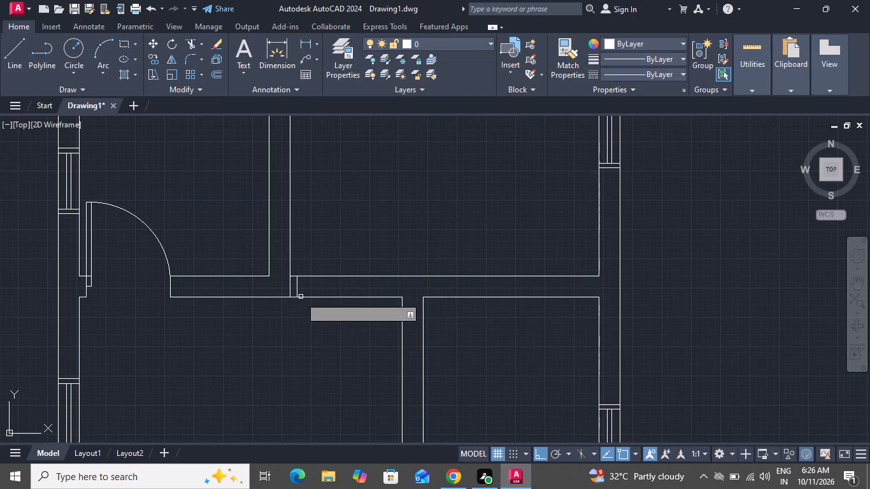
{"action": "scroll", "coordinate": [283, 289], "scroll_direction": "up", "scroll_amount": 2}
{"action": "left_click", "coordinate": [315, 276]}
{"action": "left_click", "coordinate": [436, 276]}
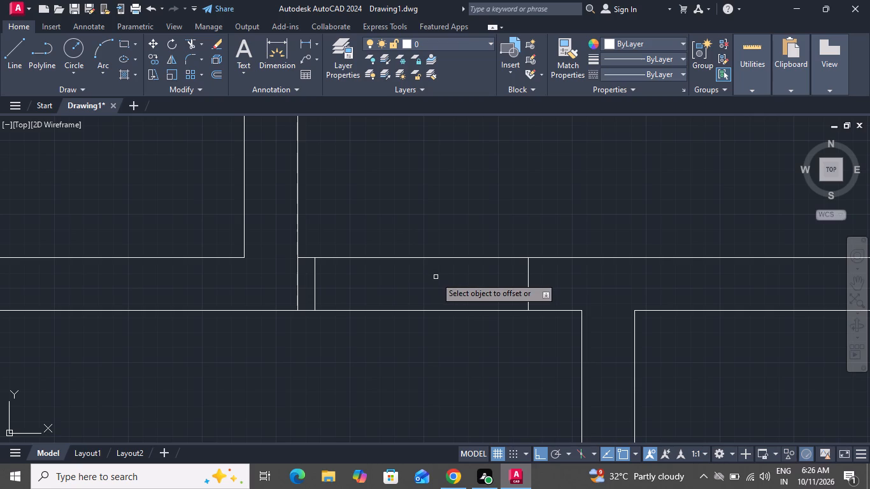
{"action": "right_click", "coordinate": [436, 277]}
{"action": "left_click", "coordinate": [460, 295]}
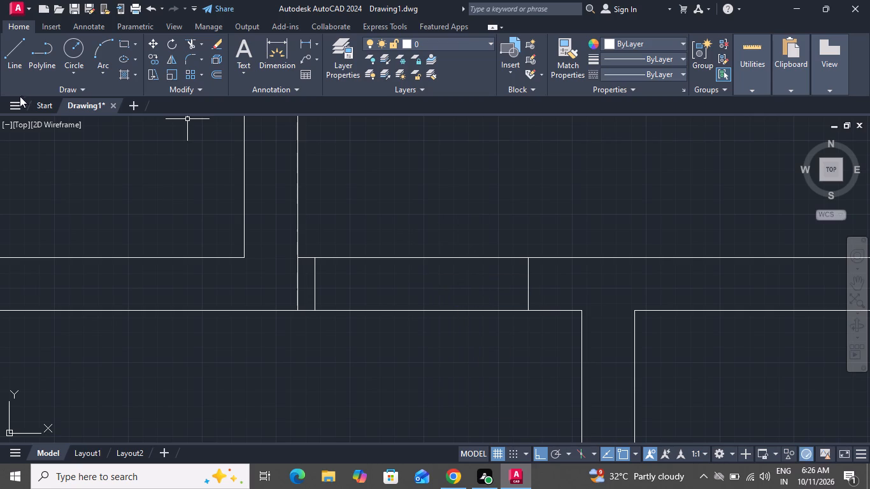
Draw a 3' vertical door-leaf line upward into the large right room from the midpoint of the opening's left jamb line.
{"action": "left_click", "coordinate": [21, 49]}
{"action": "left_click", "coordinate": [316, 283]}
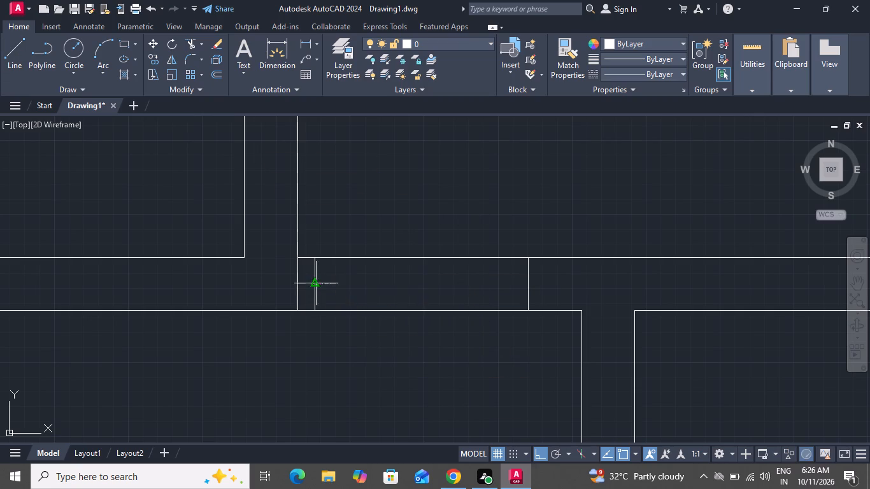
{"action": "type", "text": "3'"}
{"action": "key", "text": "Return"}
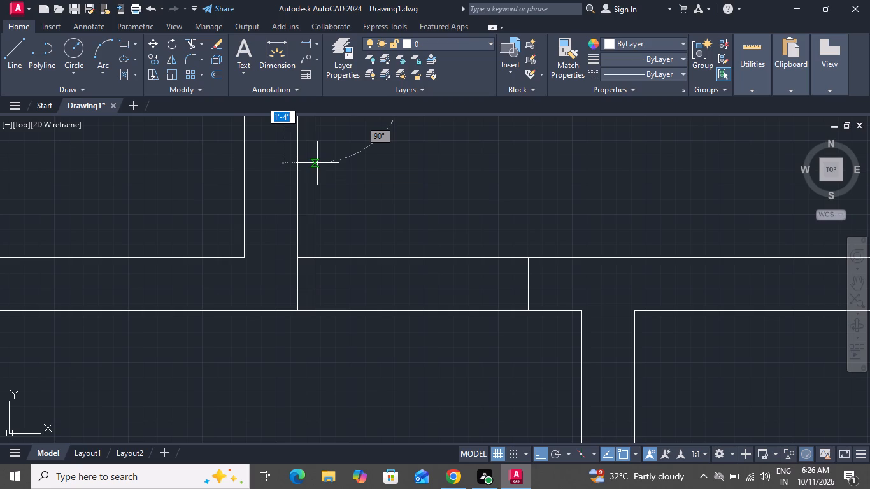
{"action": "right_click", "coordinate": [356, 188]}
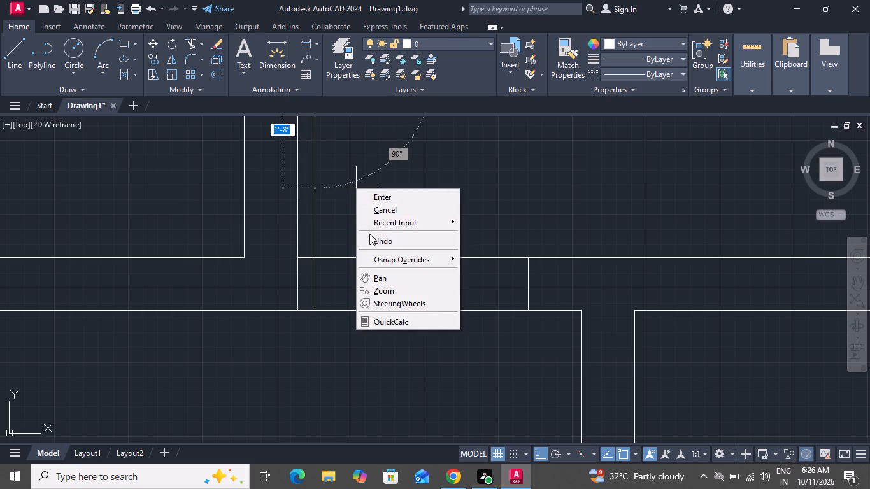
{"action": "left_click", "coordinate": [371, 214]}
Offset the second door's vertical leaf line 2" to the right to give the leaf its thickness.
{"action": "scroll", "coordinate": [397, 280], "scroll_direction": "down", "scroll_amount": 2}
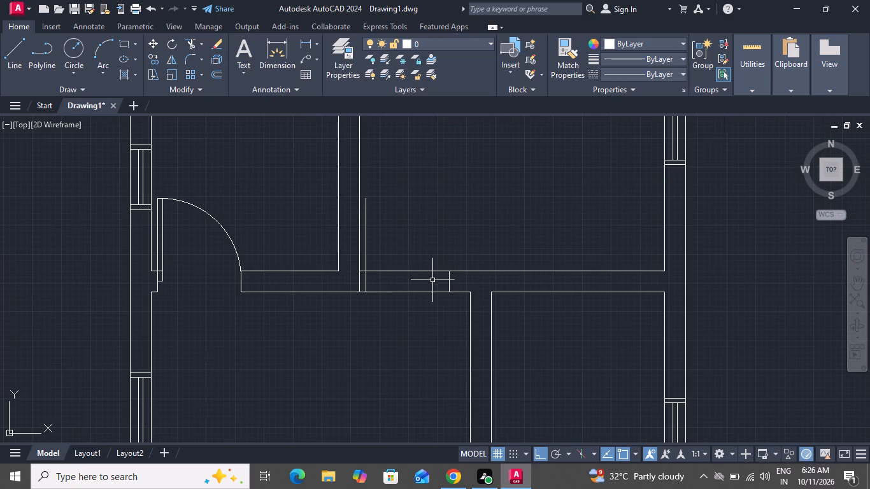
{"action": "type", "text": "o"}
{"action": "key", "text": "space"}
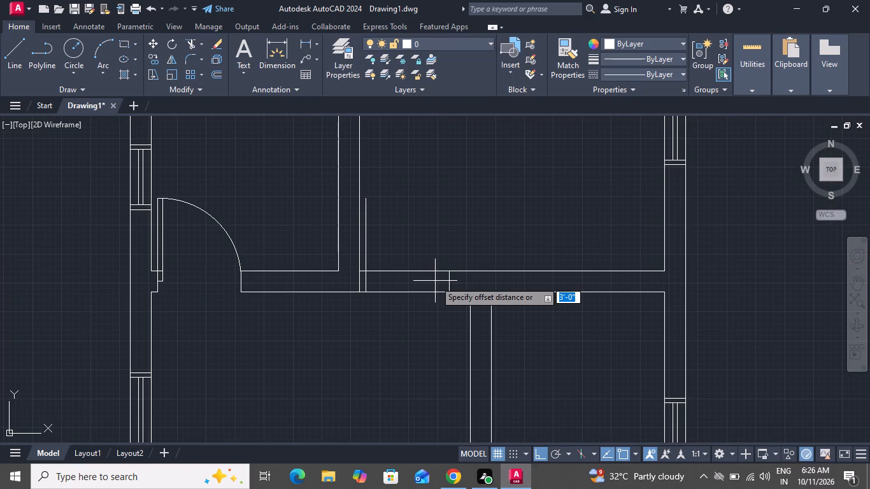
{"action": "key", "text": "2"}
{"action": "key", "text": "shift+quotedbl"}
{"action": "key", "text": "Return"}
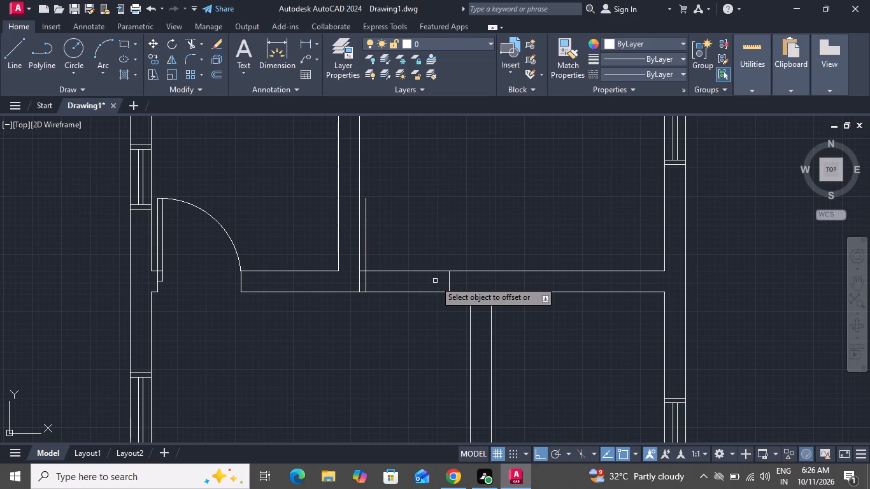
{"action": "scroll", "coordinate": [367, 228], "scroll_direction": "up", "scroll_amount": 2}
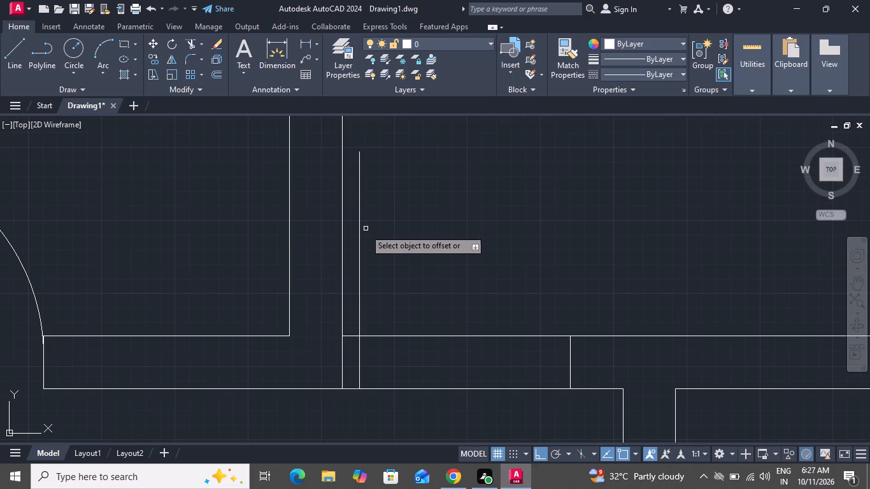
{"action": "left_click", "coordinate": [360, 239]}
{"action": "left_click", "coordinate": [404, 241]}
{"action": "right_click", "coordinate": [404, 241]}
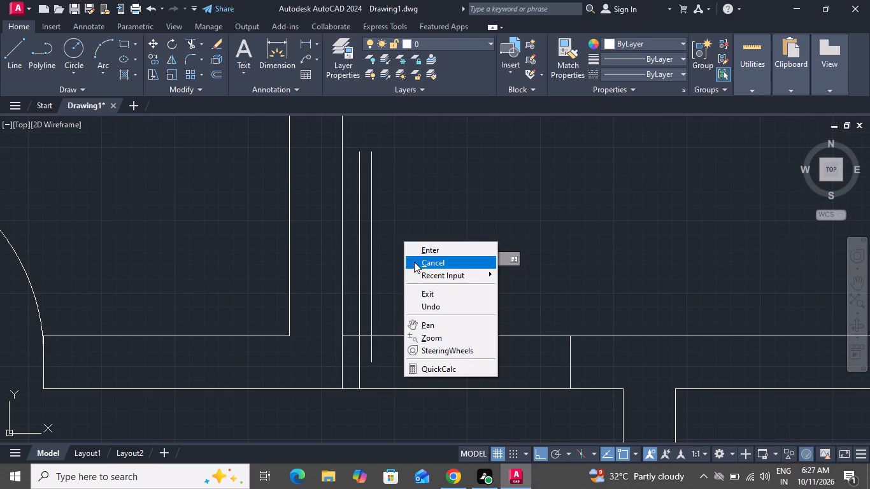
{"action": "left_click", "coordinate": [414, 262]}
Draw a three-point swing arc from the midpoint of the second opening's right jamb through the tops of both leaf lines.
{"action": "key", "text": "a"}
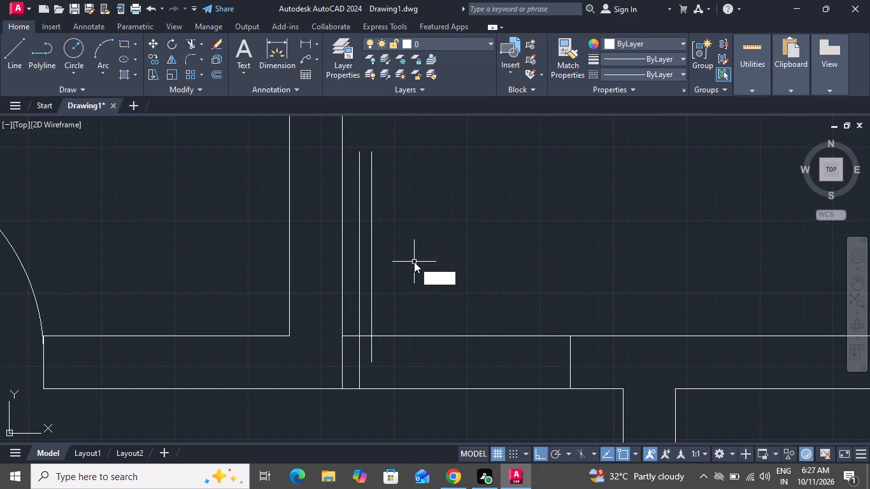
{"action": "key", "text": "space"}
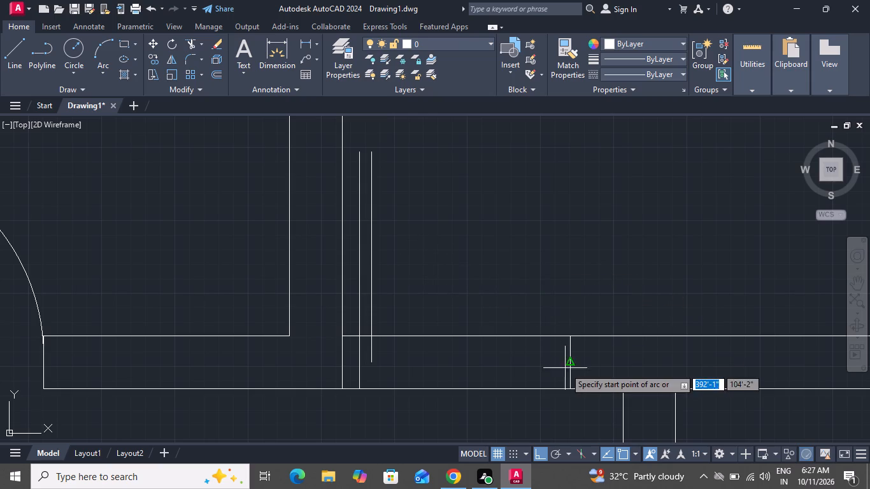
{"action": "left_click", "coordinate": [569, 364]}
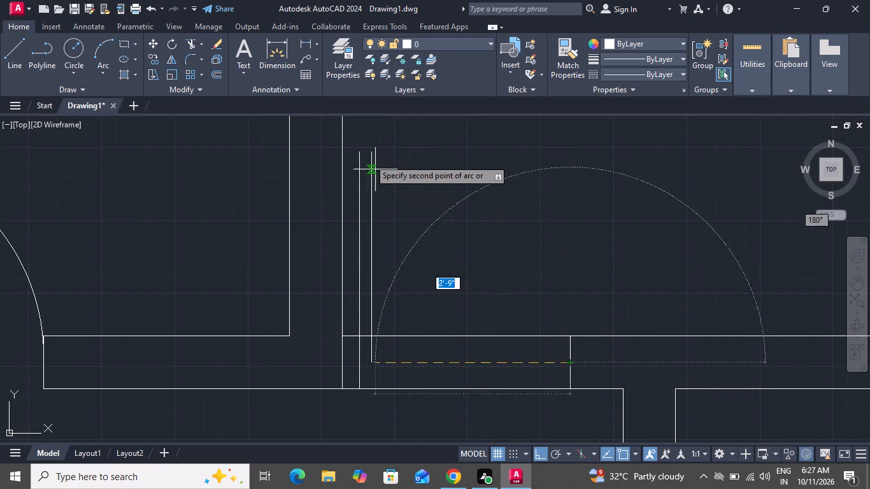
{"action": "left_click", "coordinate": [368, 149]}
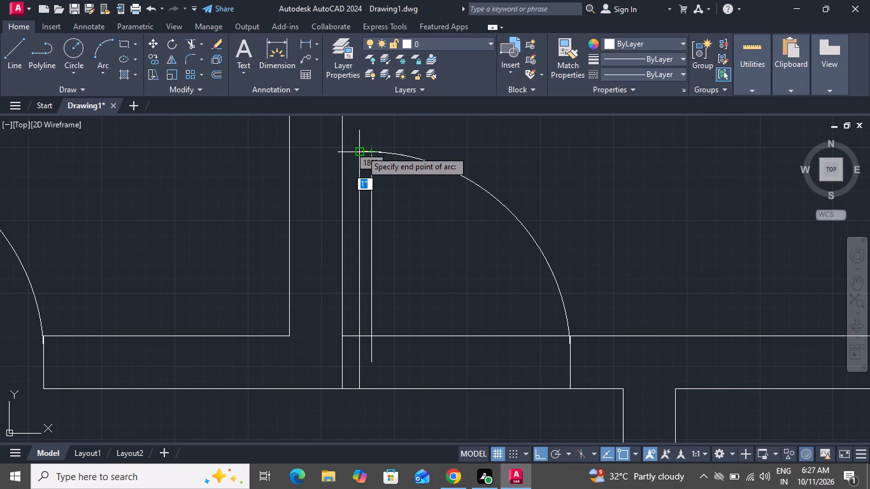
{"action": "left_click", "coordinate": [360, 151]}
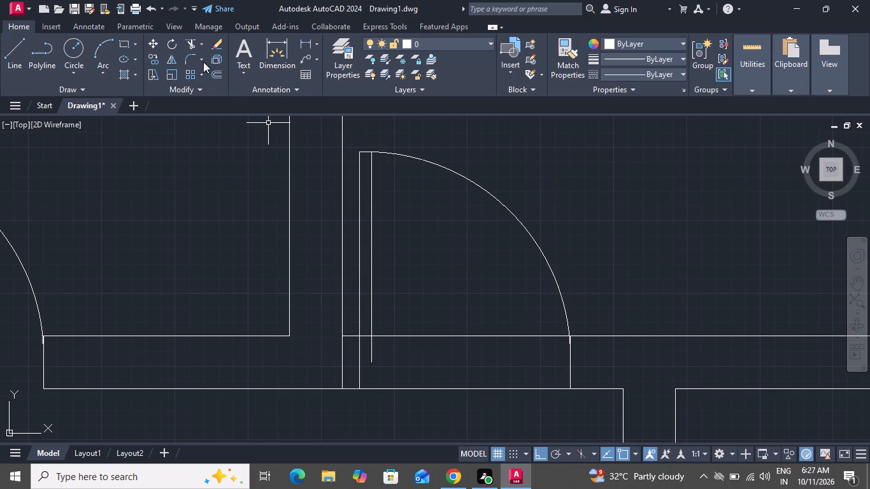
Trim both horizontal partition faces across the second door opening and the leftover short vertical line beside its left jamb.
{"action": "left_click", "coordinate": [185, 40]}
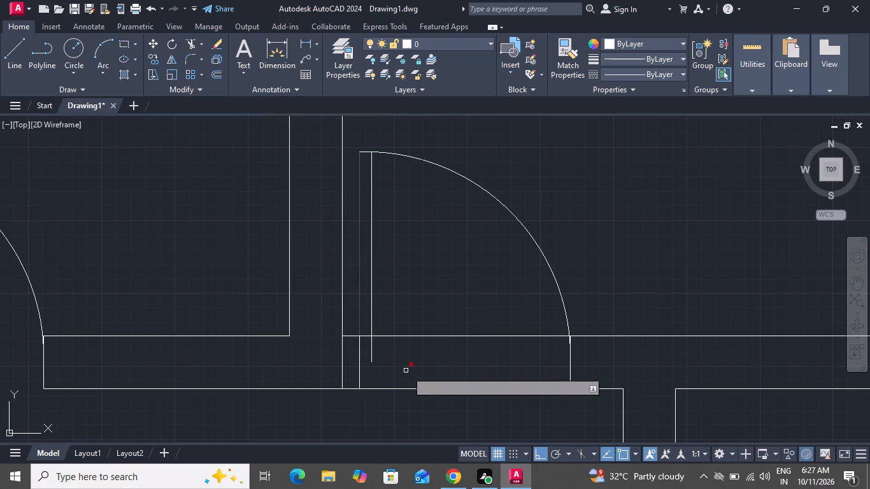
{"action": "left_click", "coordinate": [424, 337]}
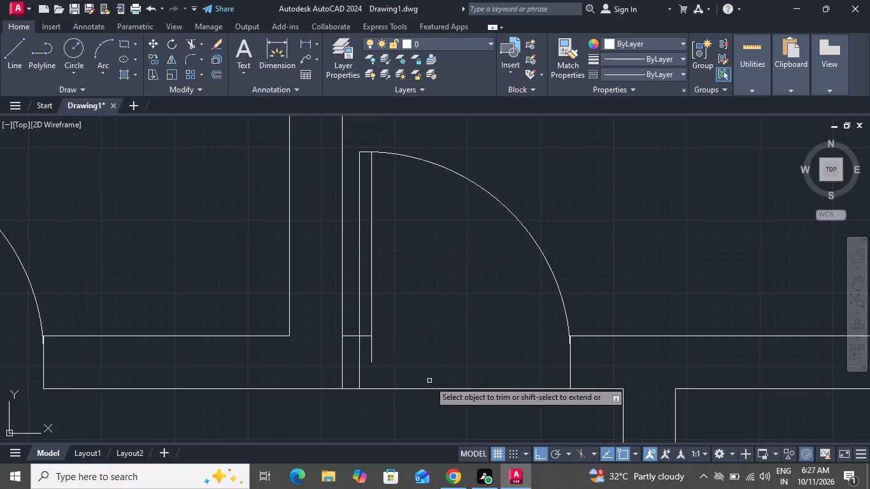
{"action": "left_click", "coordinate": [429, 389]}
{"action": "scroll", "coordinate": [364, 335], "scroll_direction": "up", "scroll_amount": 1}
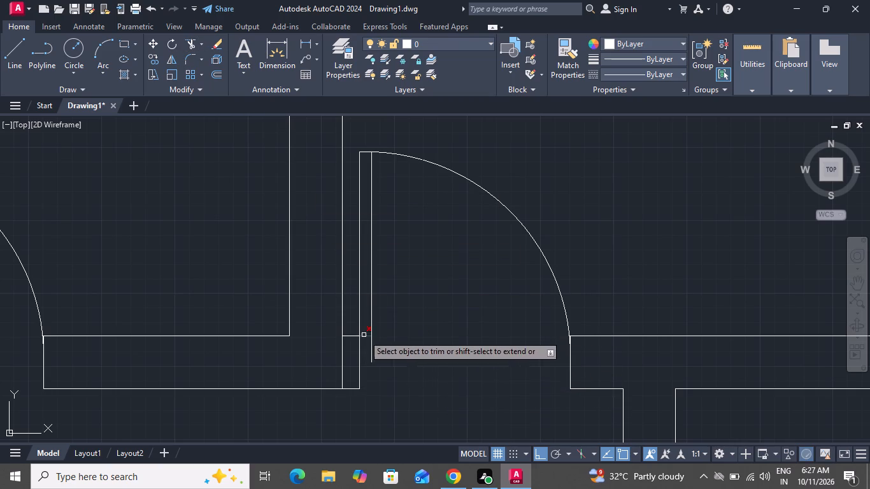
{"action": "scroll", "coordinate": [364, 335], "scroll_direction": "up", "scroll_amount": 2}
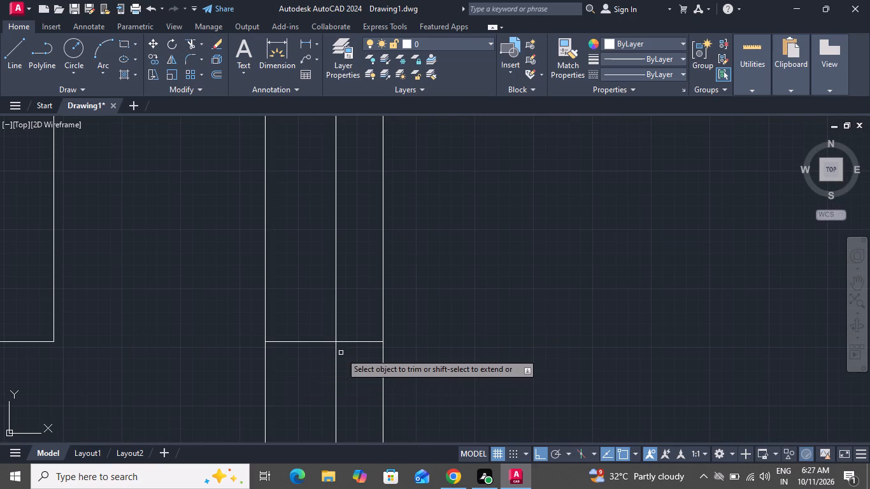
{"action": "scroll", "coordinate": [341, 353], "scroll_direction": "down", "scroll_amount": 2}
{"action": "left_click", "coordinate": [313, 379]}
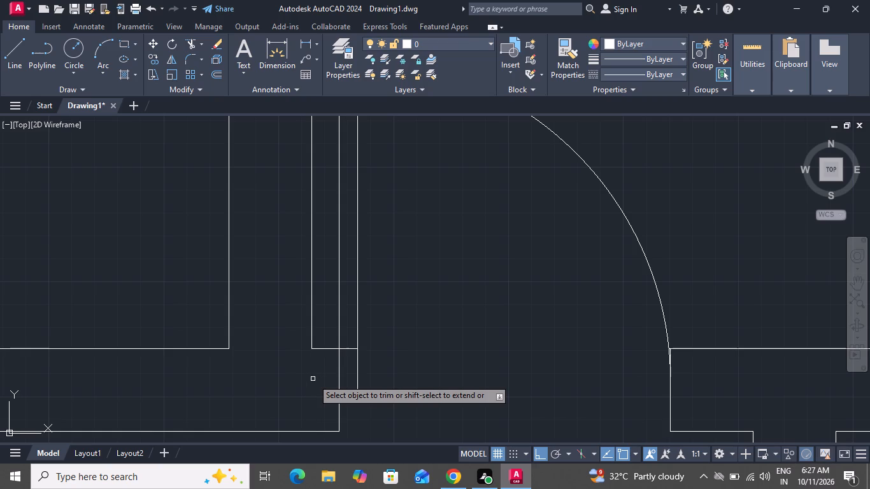
{"action": "right_click", "coordinate": [313, 379]}
{"action": "left_click", "coordinate": [346, 220]}
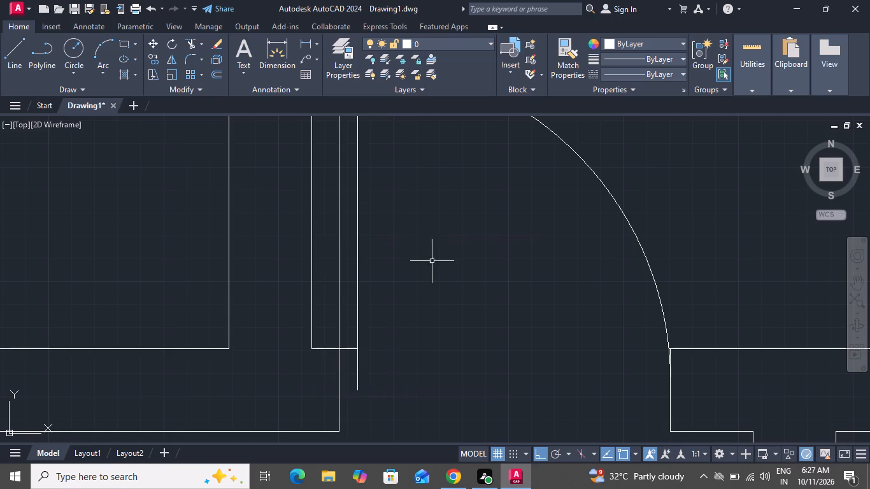
Draw a short horizontal line closing the bottom of the second door's leaf against the left jamb.
{"action": "left_click", "coordinate": [6, 48]}
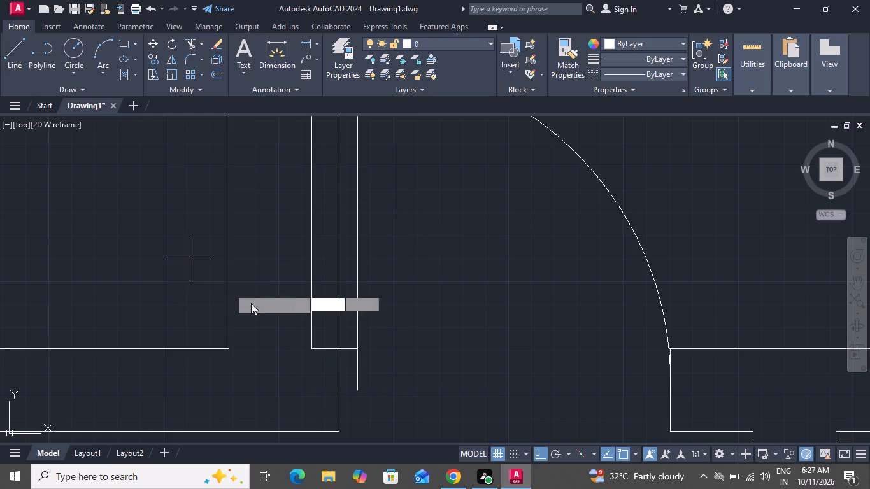
{"action": "left_click", "coordinate": [355, 393]}
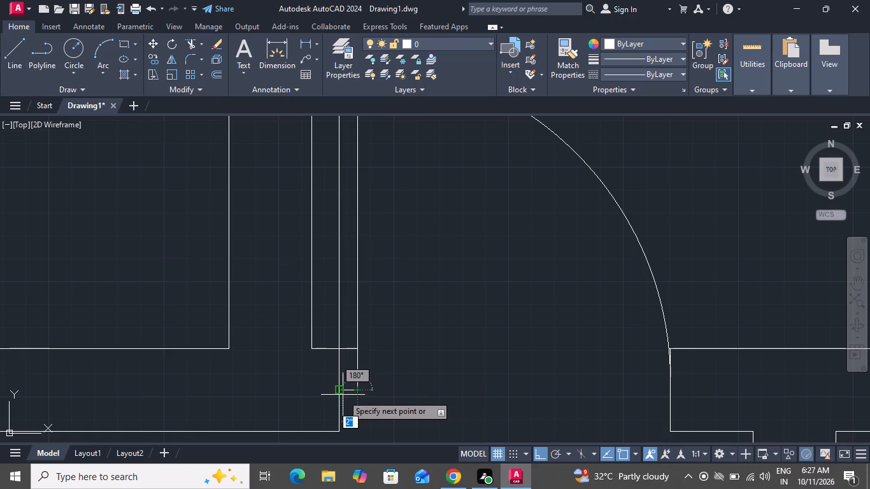
{"action": "left_click", "coordinate": [340, 392]}
{"action": "right_click", "coordinate": [340, 392]}
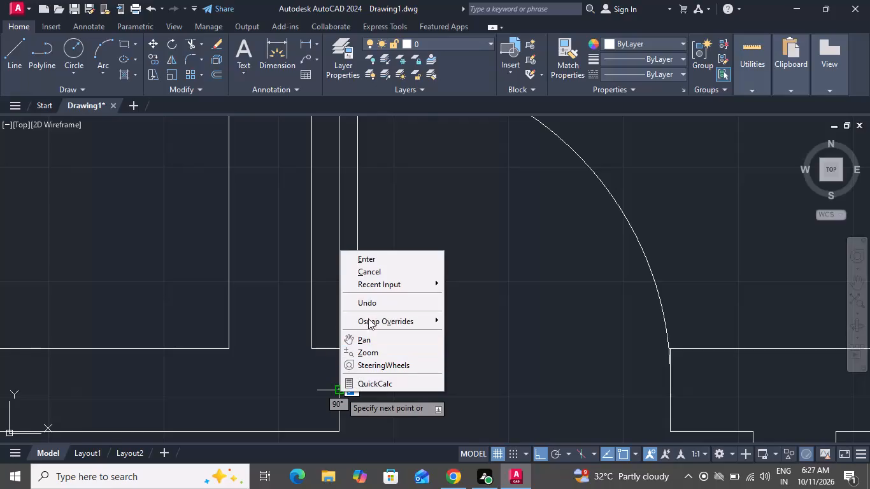
{"action": "left_click", "coordinate": [373, 269]}
Draw a short horizontal line across the top end of the vertical partition below the horizontal one, joining its two faces.
{"action": "scroll", "coordinate": [438, 297], "scroll_direction": "down", "scroll_amount": 1}
{"action": "scroll", "coordinate": [438, 297], "scroll_direction": "up", "scroll_amount": 1}
{"action": "scroll", "coordinate": [439, 298], "scroll_direction": "down", "scroll_amount": 2}
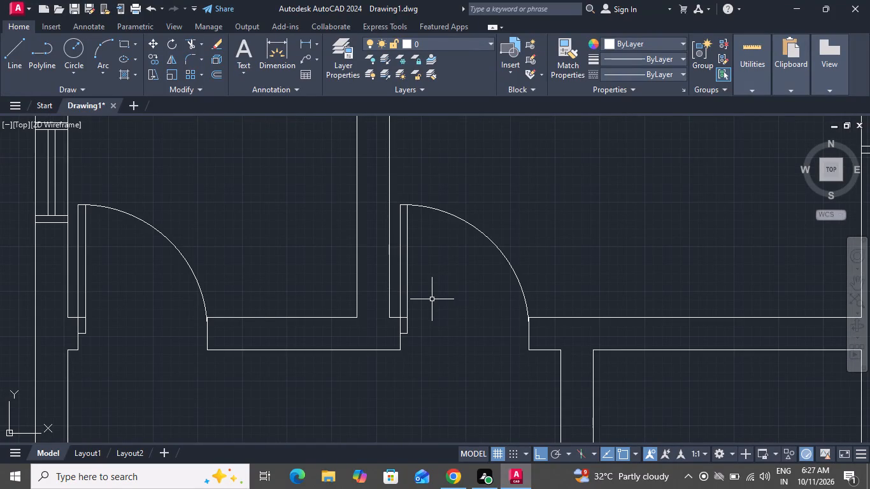
{"action": "scroll", "coordinate": [432, 299], "scroll_direction": "down", "scroll_amount": 4}
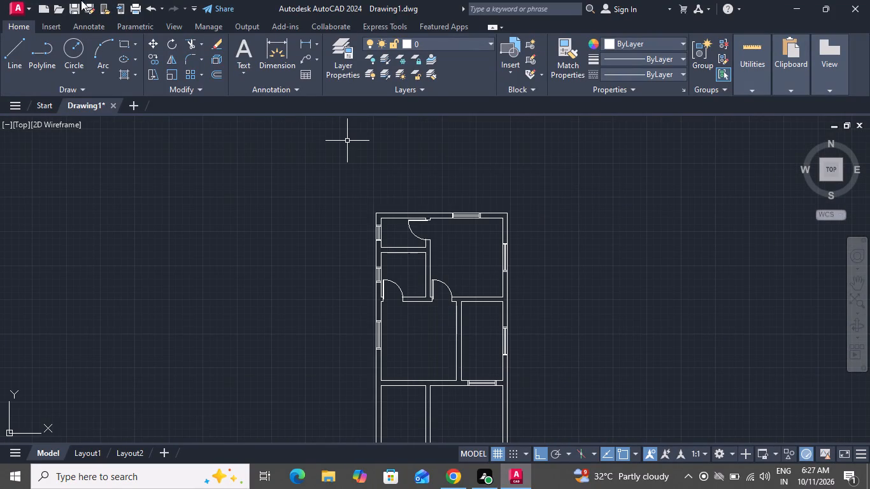
{"action": "left_click", "coordinate": [10, 46]}
{"action": "scroll", "coordinate": [478, 298], "scroll_direction": "up", "scroll_amount": 1}
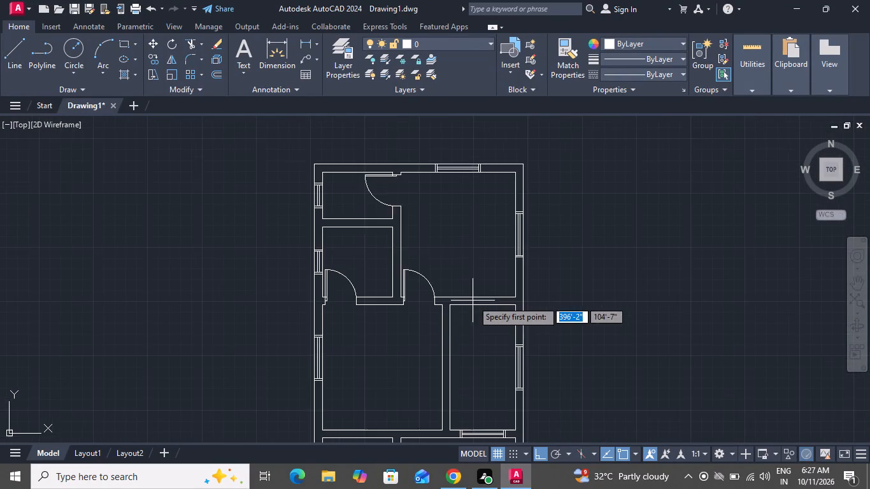
{"action": "scroll", "coordinate": [462, 304], "scroll_direction": "up", "scroll_amount": 4}
{"action": "left_click", "coordinate": [314, 313]}
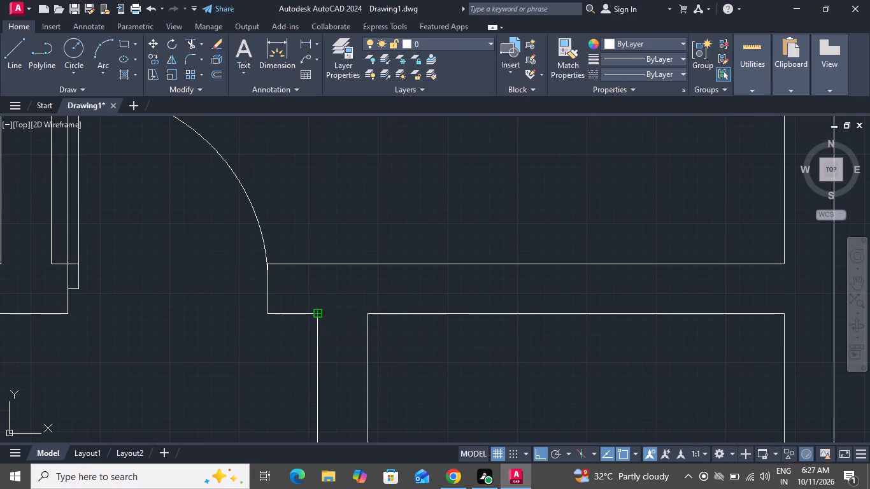
{"action": "left_click", "coordinate": [371, 311]}
{"action": "right_click", "coordinate": [371, 311]}
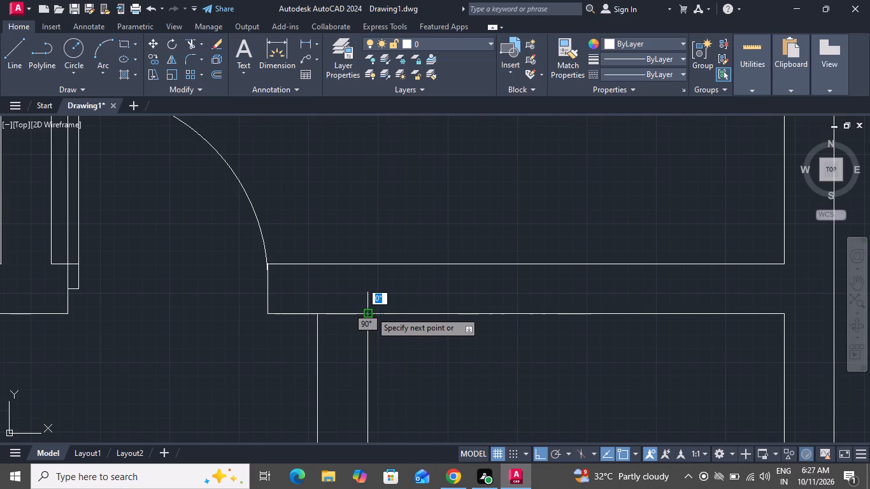
{"action": "left_click", "coordinate": [384, 328]}
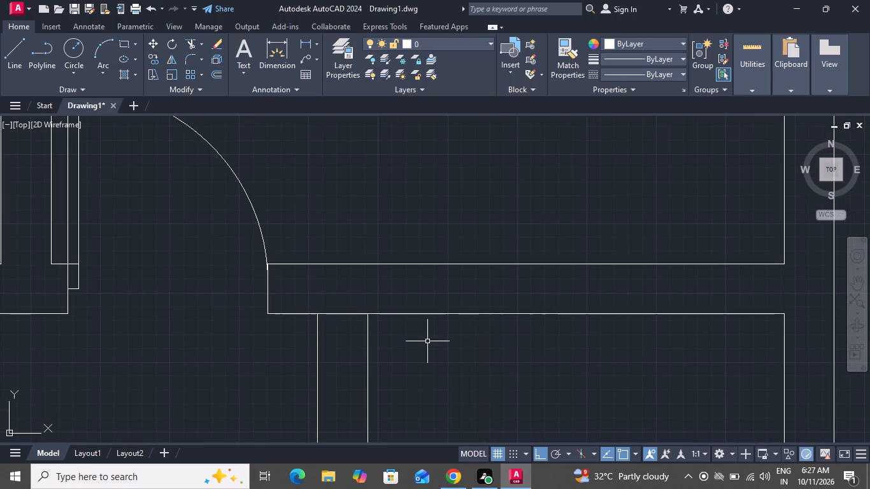
Offset the new short line across the vertical partition 3" downward.
{"action": "type", "text": "o"}
{"action": "key", "text": "space"}
{"action": "key", "text": "3"}
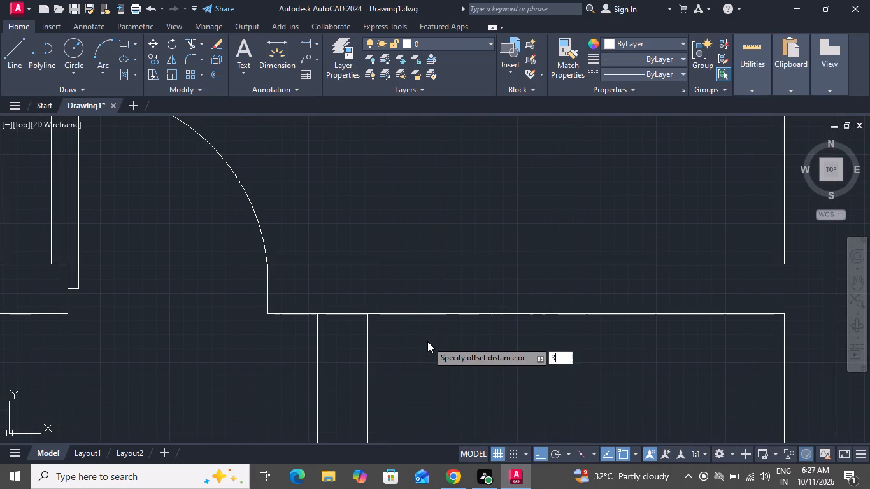
{"action": "key", "text": "shift+quotedbl"}
{"action": "key", "text": "Return"}
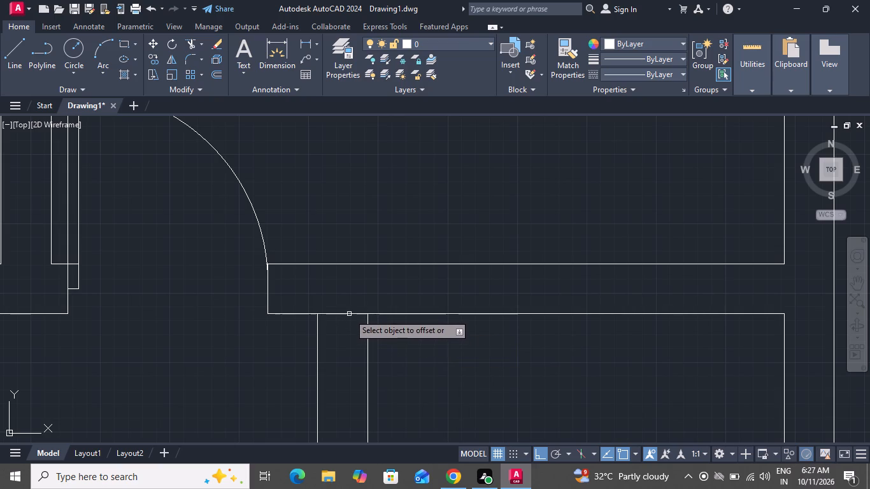
{"action": "left_click", "coordinate": [349, 314]}
{"action": "left_click", "coordinate": [358, 353]}
{"action": "right_click", "coordinate": [411, 347]}
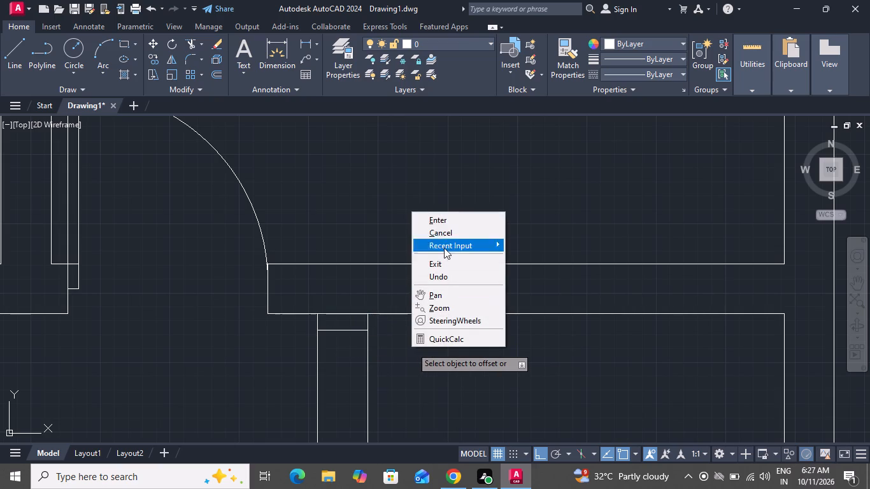
{"action": "left_click", "coordinate": [445, 236]}
Offset the new jamb line 3' downward to mark the other side of the third door opening.
{"action": "type", "text": "o"}
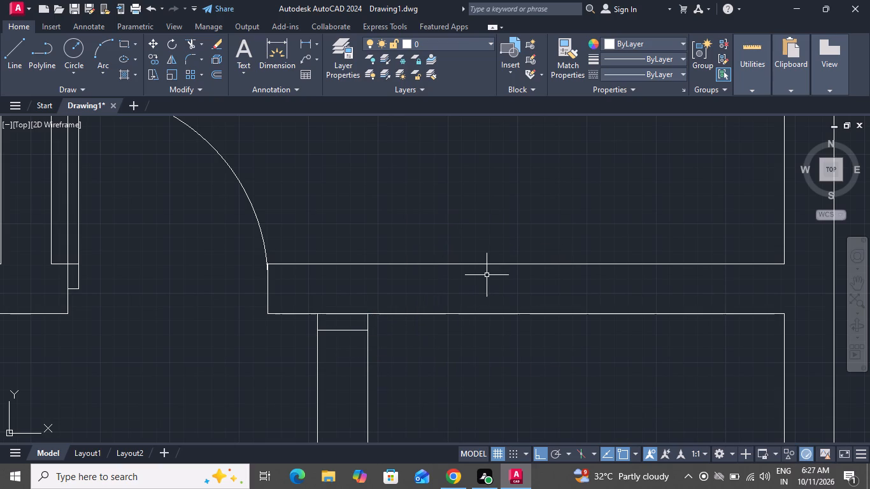
{"action": "key", "text": "space"}
{"action": "type", "text": "3'"}
{"action": "key", "text": "Return"}
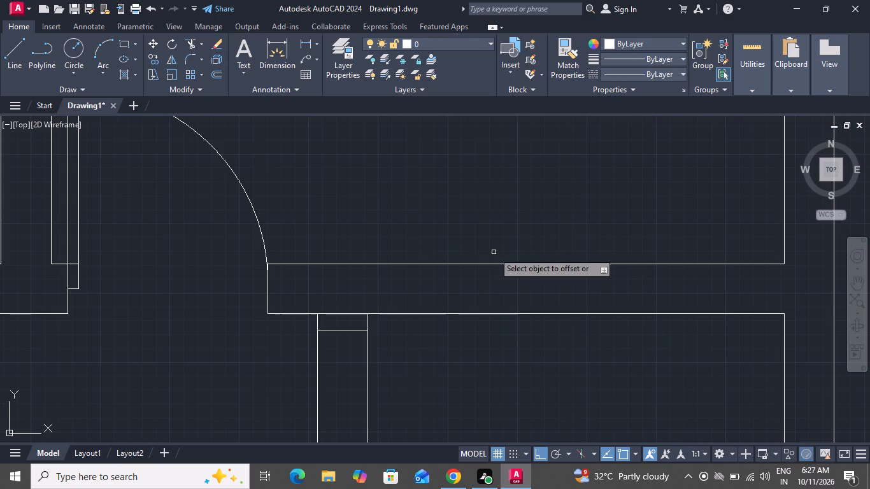
{"action": "scroll", "coordinate": [494, 252], "scroll_direction": "down", "scroll_amount": 2}
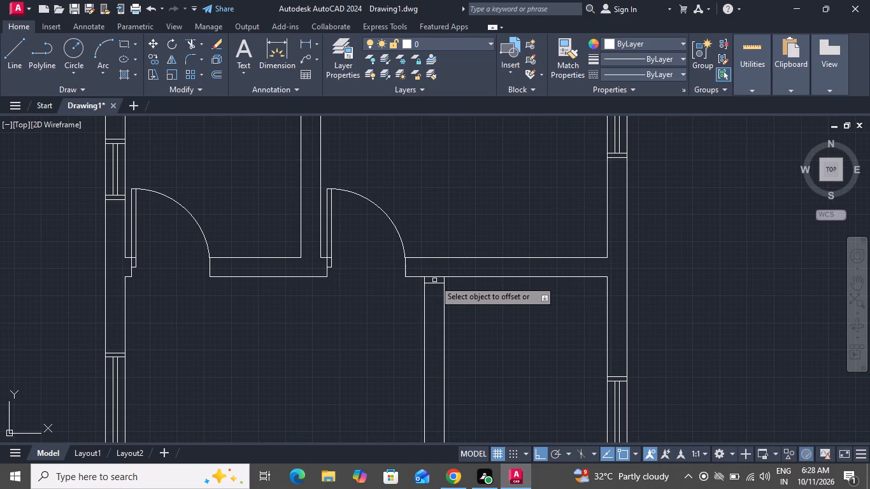
{"action": "left_click", "coordinate": [435, 282]}
{"action": "left_click", "coordinate": [429, 329]}
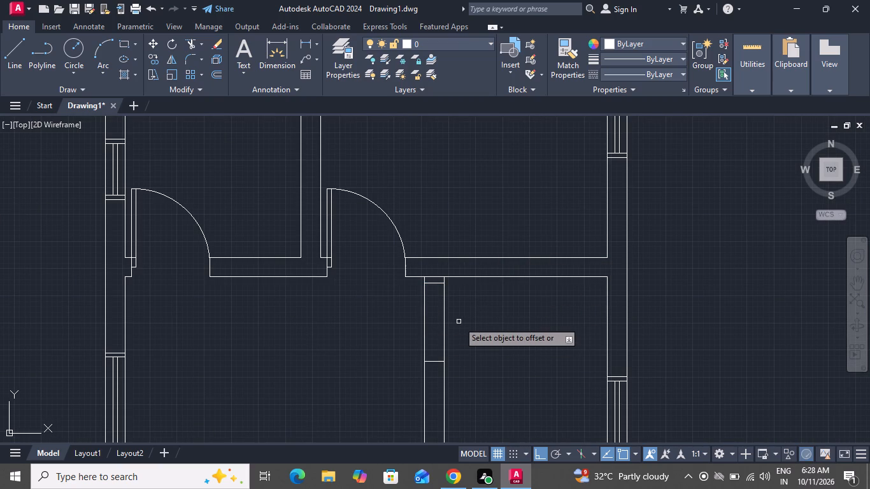
{"action": "right_click", "coordinate": [459, 322]}
{"action": "left_click", "coordinate": [494, 342]}
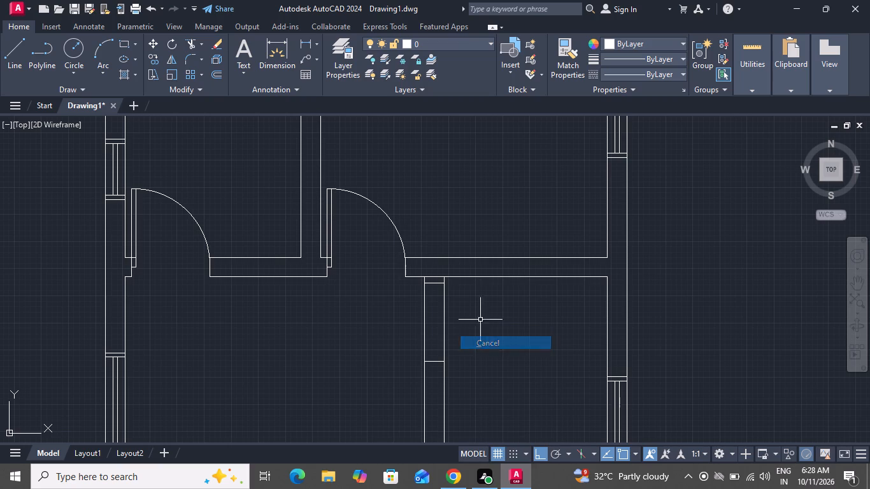
Draw a 3' horizontal line to the right from the midpoint of the third door's upper jamb line as its leaf.
{"action": "left_click", "coordinate": [13, 49]}
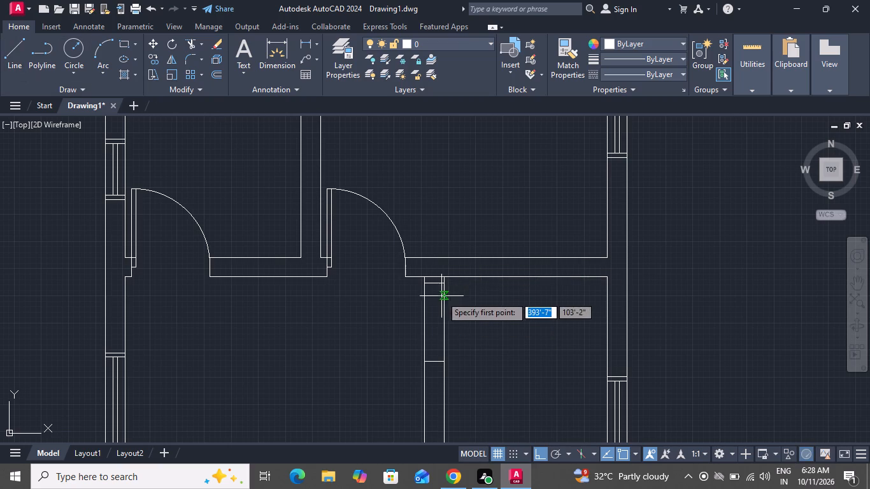
{"action": "left_click", "coordinate": [436, 286]}
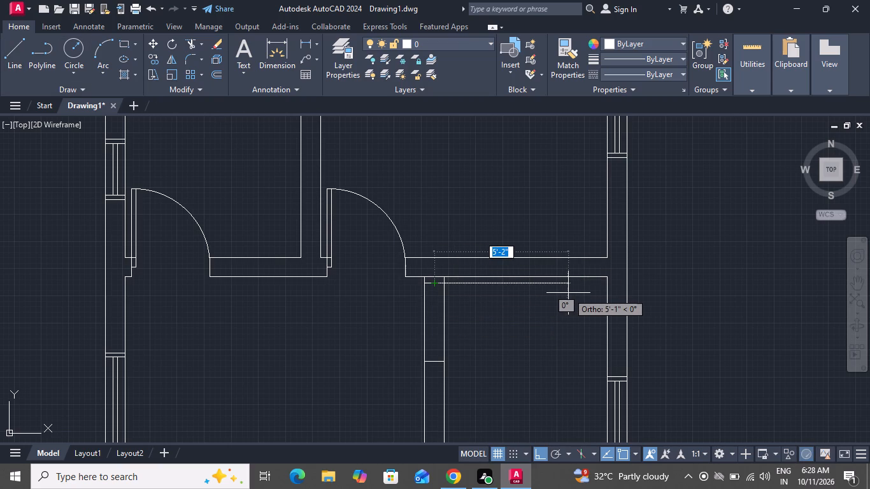
{"action": "key", "text": "3"}
{"action": "key", "text": "apostrophe"}
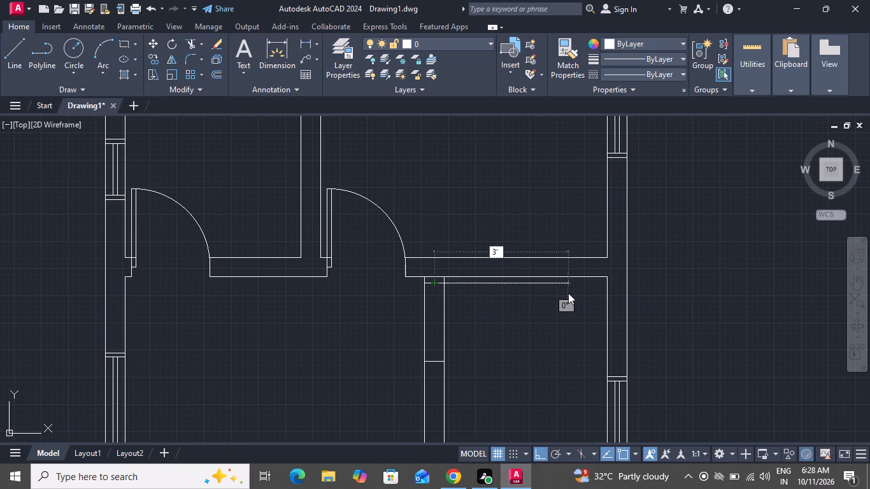
{"action": "key", "text": "Return"}
{"action": "right_click", "coordinate": [569, 292]}
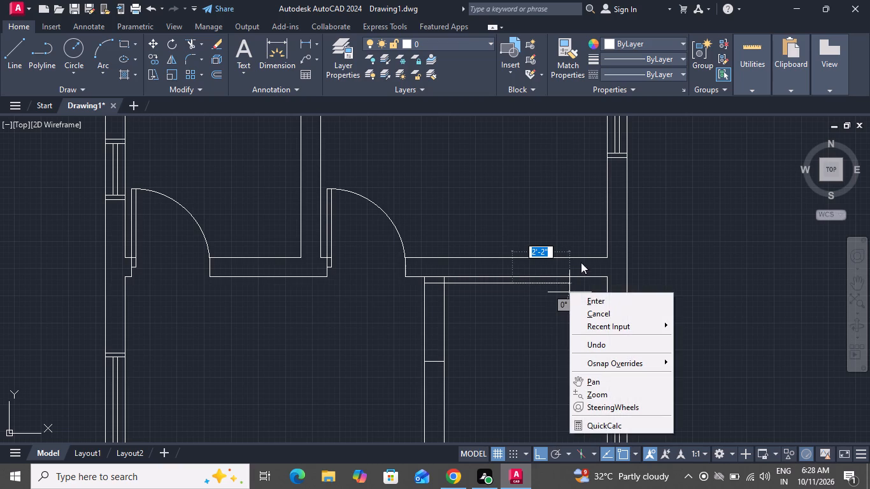
{"action": "left_click", "coordinate": [592, 313]}
Offset the third door's leaf line 2" downward to give the leaf its thickness.
{"action": "type", "text": "o"}
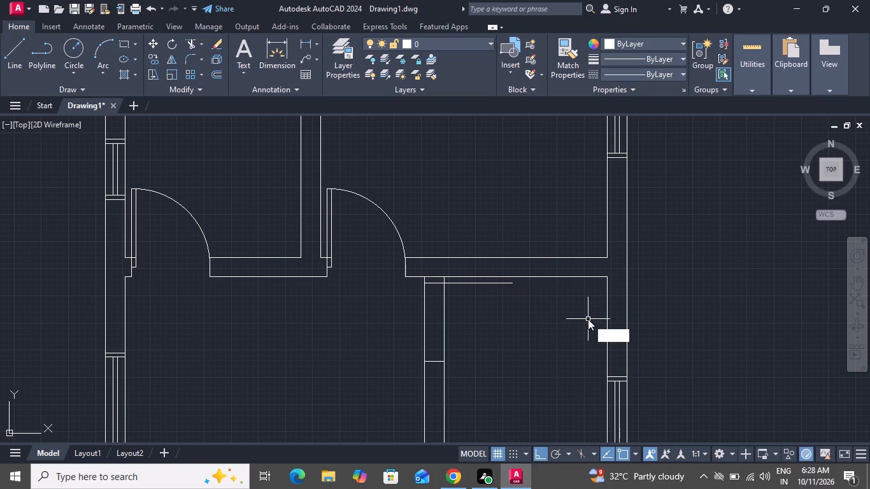
{"action": "key", "text": "space"}
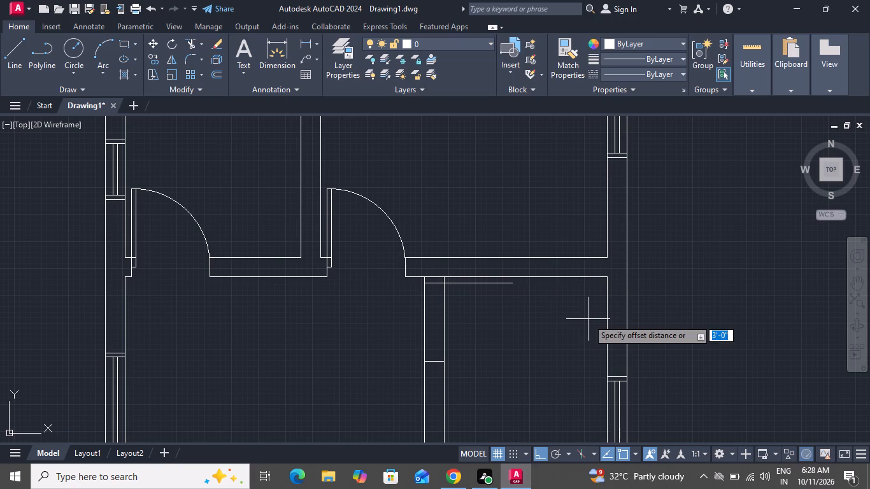
{"action": "key", "text": "2"}
{"action": "key", "text": "shift+quotedbl"}
{"action": "key", "text": "Return"}
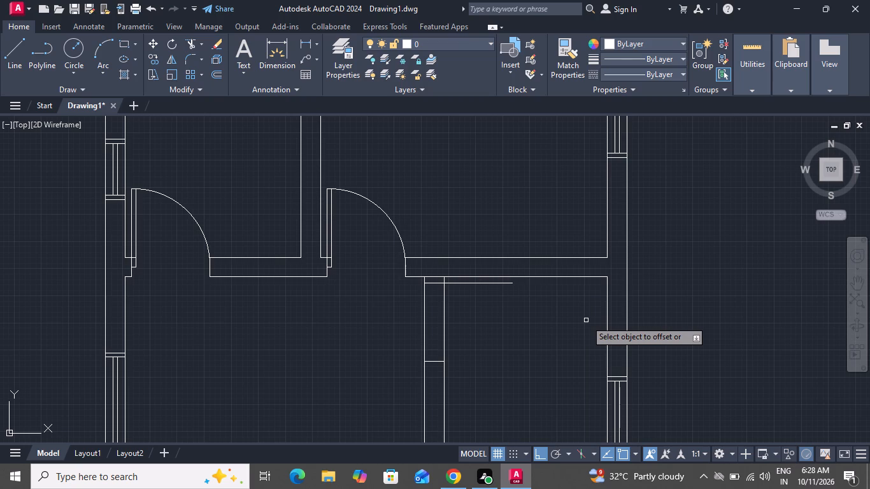
{"action": "left_click", "coordinate": [465, 284]}
{"action": "left_click", "coordinate": [473, 304]}
{"action": "right_click", "coordinate": [475, 304]}
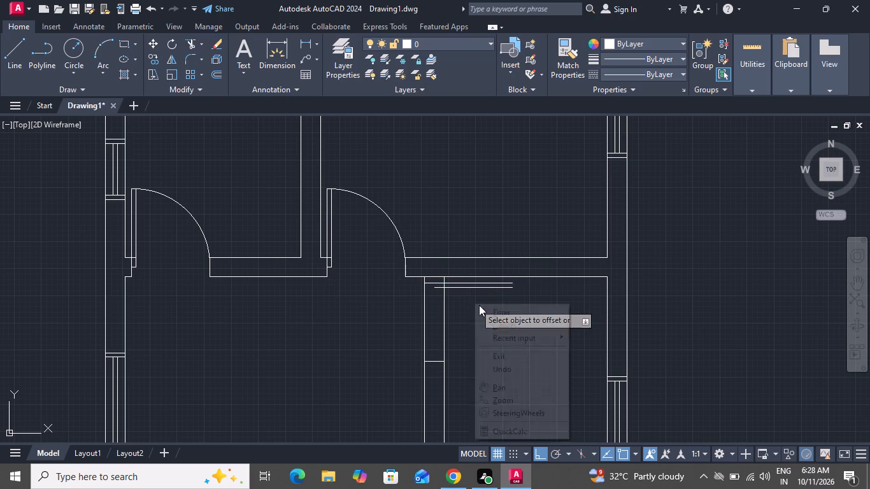
{"action": "left_click", "coordinate": [496, 322]}
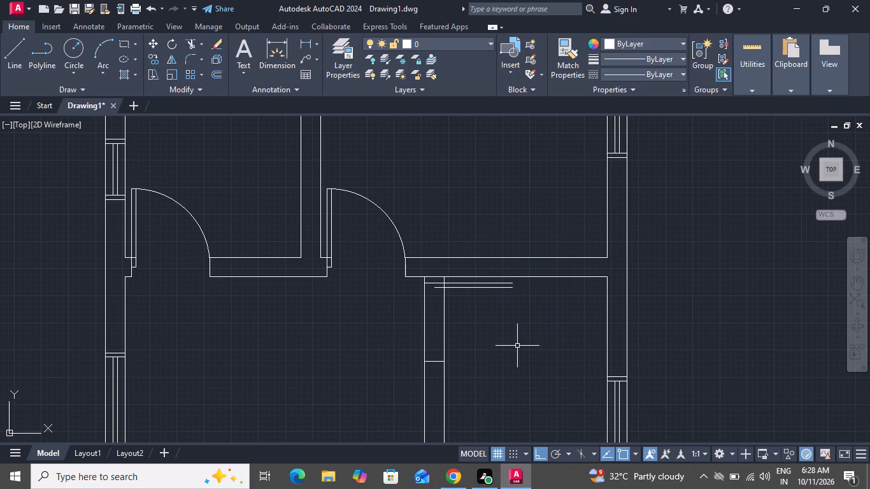
Draw the third door's swing arc from the lower jamb's midpoint through the lower leaf line's free end to the upper one's.
{"action": "key", "text": "a"}
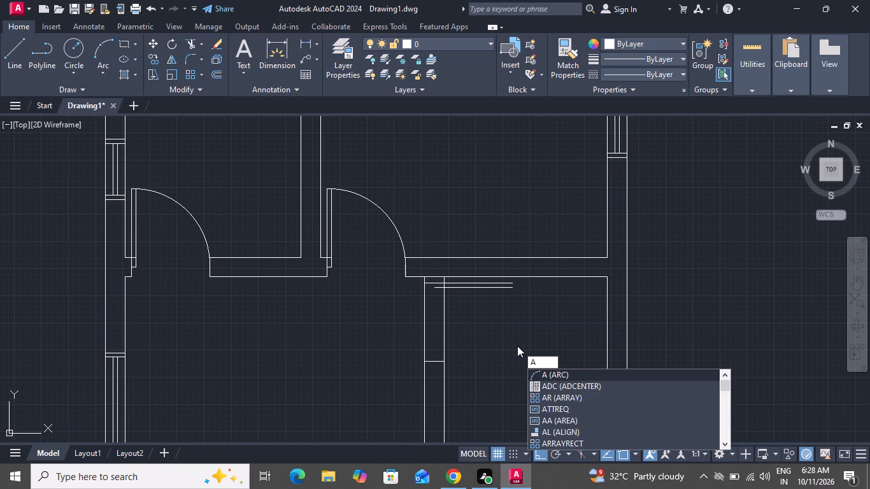
{"action": "key", "text": "space"}
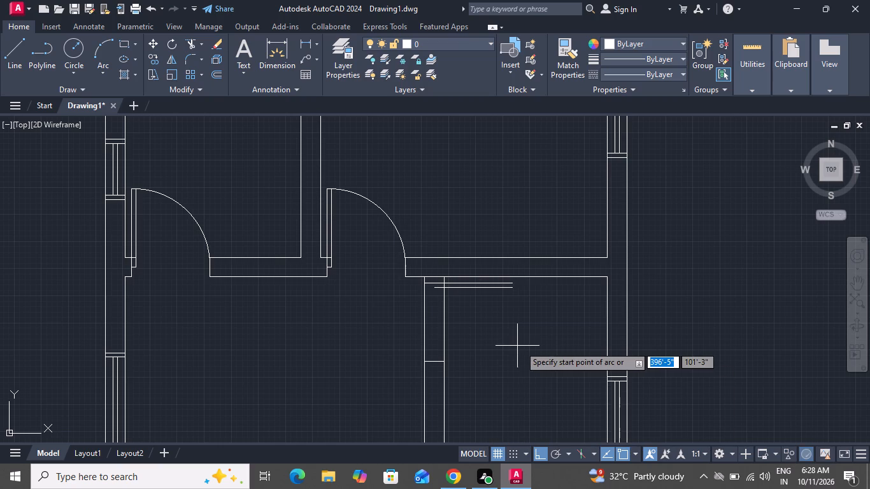
{"action": "scroll", "coordinate": [423, 350], "scroll_direction": "down", "scroll_amount": 1}
{"action": "scroll", "coordinate": [432, 365], "scroll_direction": "up", "scroll_amount": 3}
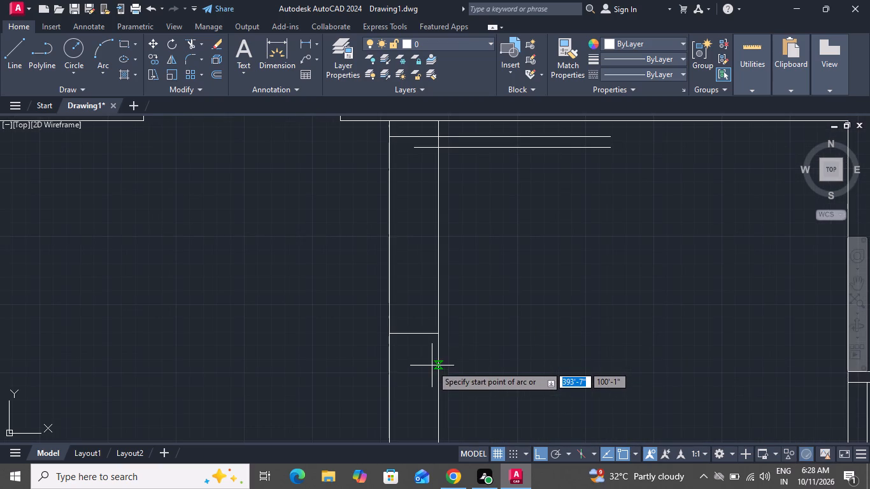
{"action": "left_click", "coordinate": [416, 332]}
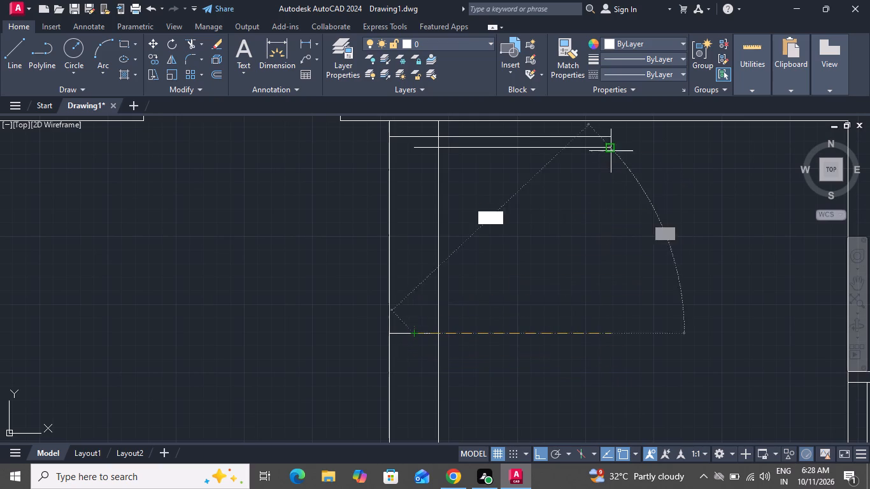
{"action": "left_click", "coordinate": [610, 148]}
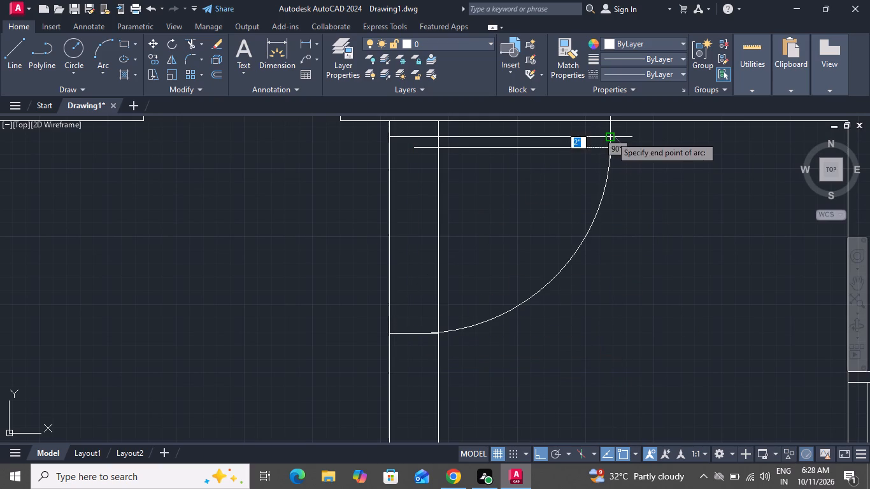
{"action": "left_click", "coordinate": [611, 136]}
Trim both partition faces out of the third door opening and the horizontal wall line between the faces at the partition's top.
{"action": "scroll", "coordinate": [623, 227], "scroll_direction": "down", "scroll_amount": 2}
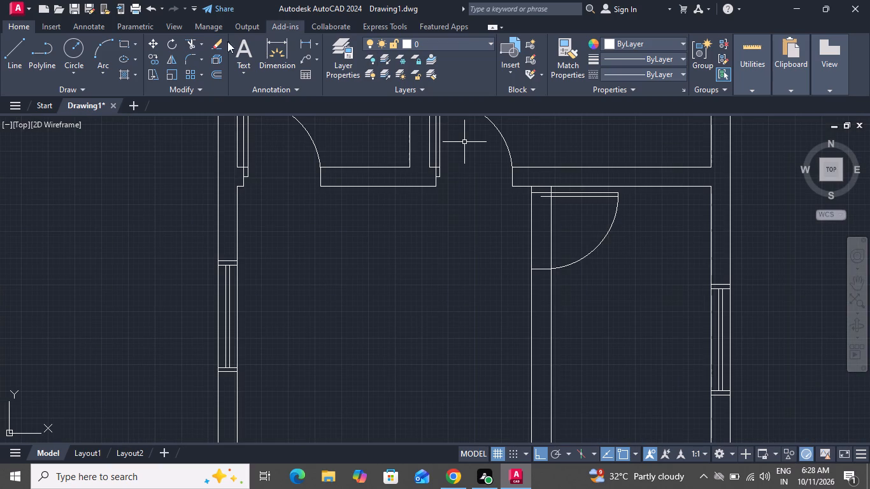
{"action": "left_click", "coordinate": [192, 48]}
{"action": "scroll", "coordinate": [542, 225], "scroll_direction": "up", "scroll_amount": 2}
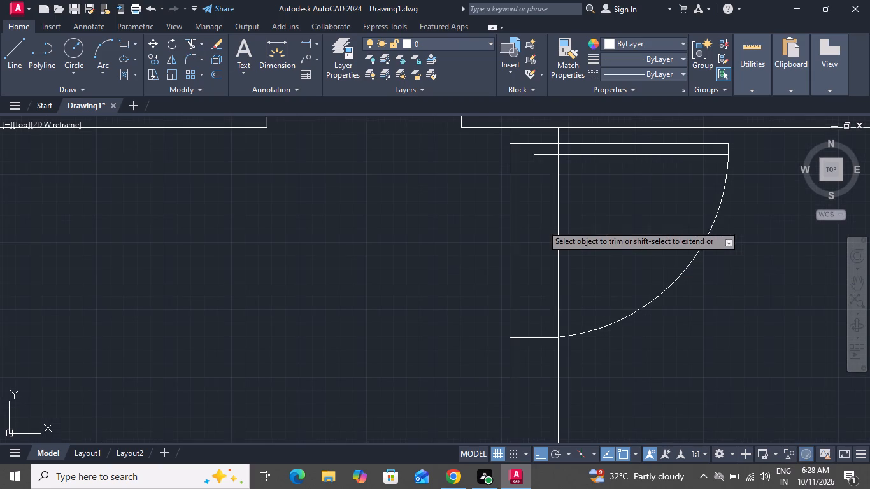
{"action": "left_click", "coordinate": [561, 215]}
{"action": "left_click", "coordinate": [490, 226]}
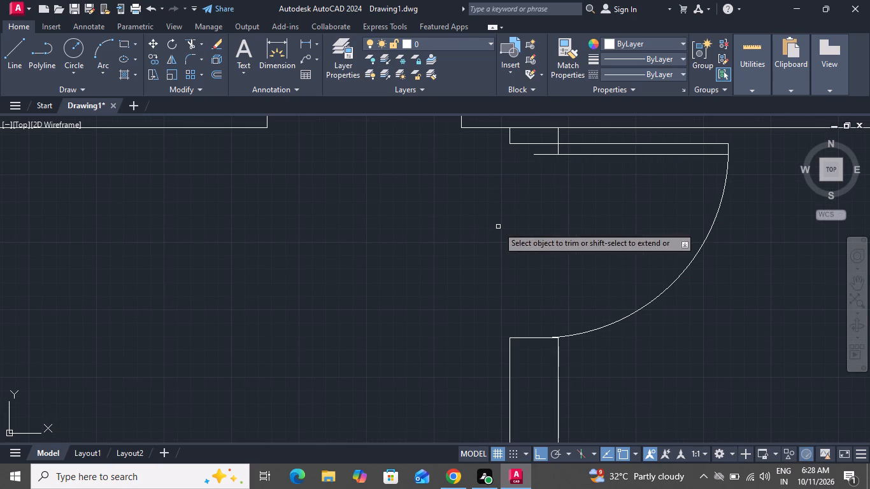
{"action": "left_click", "coordinate": [538, 129]}
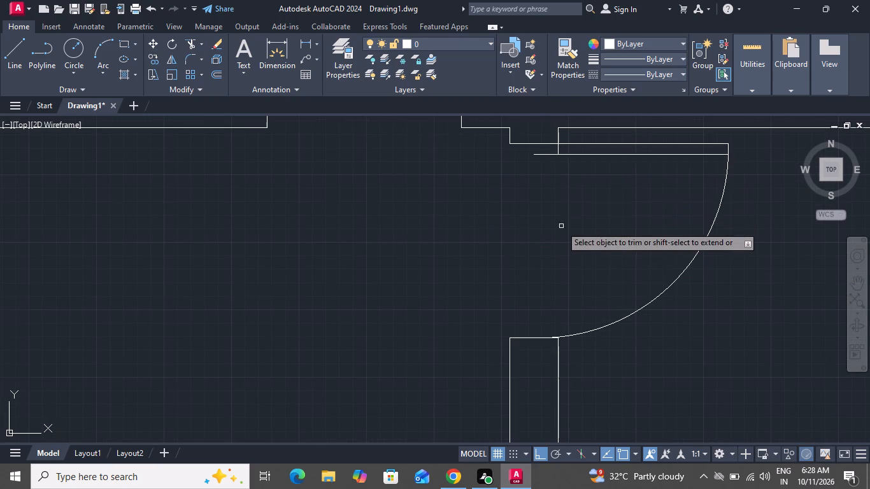
{"action": "scroll", "coordinate": [561, 227], "scroll_direction": "down", "scroll_amount": 2}
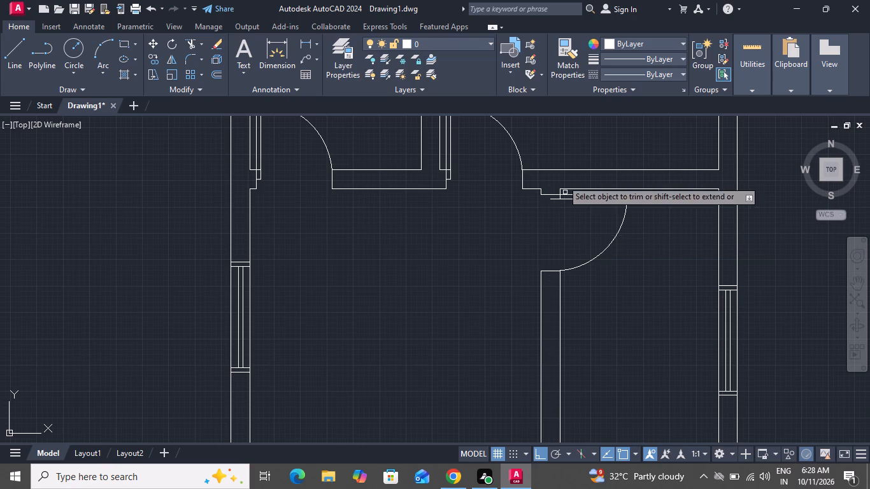
{"action": "right_click", "coordinate": [504, 252]}
{"action": "left_click", "coordinate": [513, 279]}
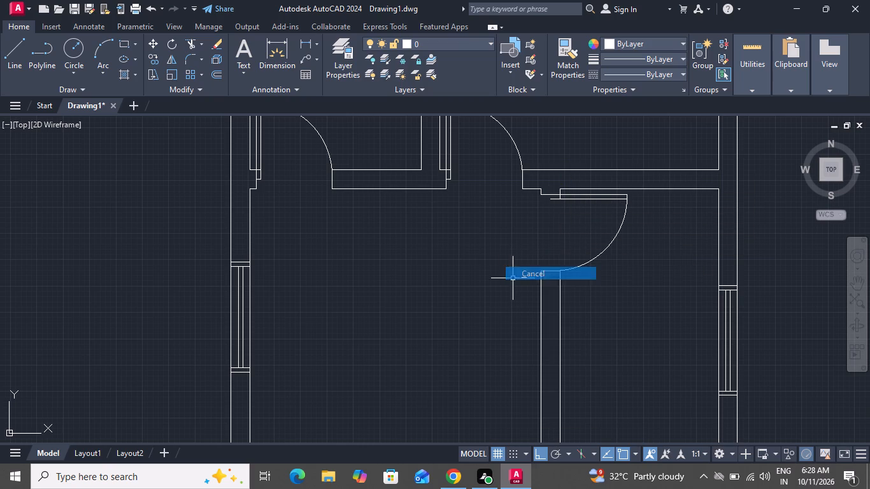
Draw a short vertical line closing the hinge end of the third door's leaf between its two lines.
{"action": "left_click", "coordinate": [13, 38]}
{"action": "scroll", "coordinate": [566, 194], "scroll_direction": "up", "scroll_amount": 2}
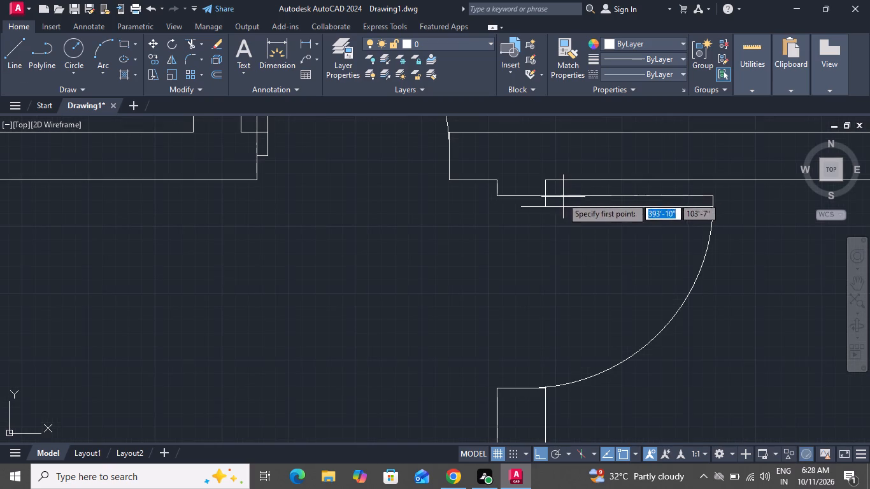
{"action": "scroll", "coordinate": [526, 202], "scroll_direction": "up", "scroll_amount": 2}
{"action": "left_click", "coordinate": [508, 217]}
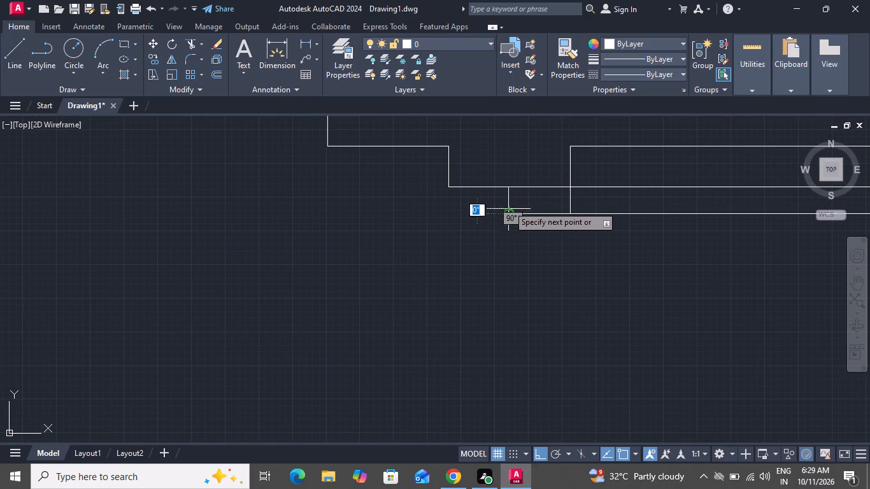
{"action": "left_click", "coordinate": [510, 189]}
{"action": "right_click", "coordinate": [510, 189]}
{"action": "left_click", "coordinate": [545, 211]}
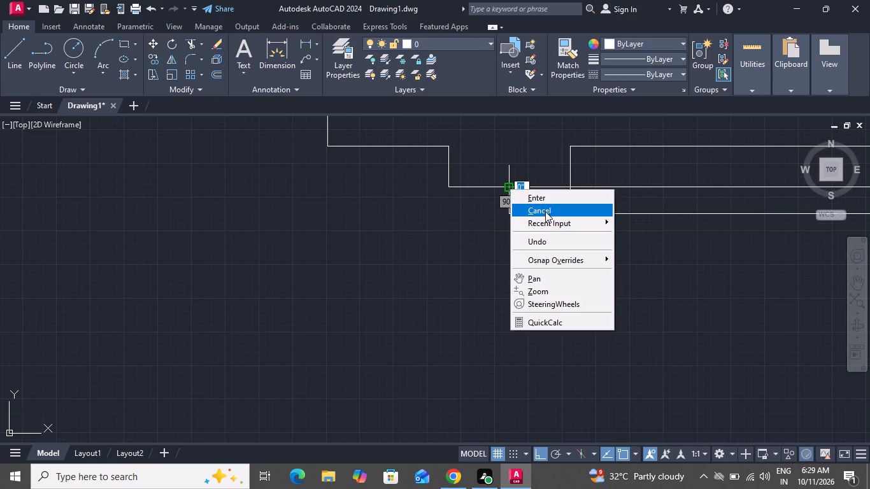
Draw a short vertical line joining both faces of the lower horizontal partition where it meets the left exterior wall.
{"action": "scroll", "coordinate": [547, 248], "scroll_direction": "up", "scroll_amount": 1}
{"action": "scroll", "coordinate": [547, 248], "scroll_direction": "down", "scroll_amount": 6}
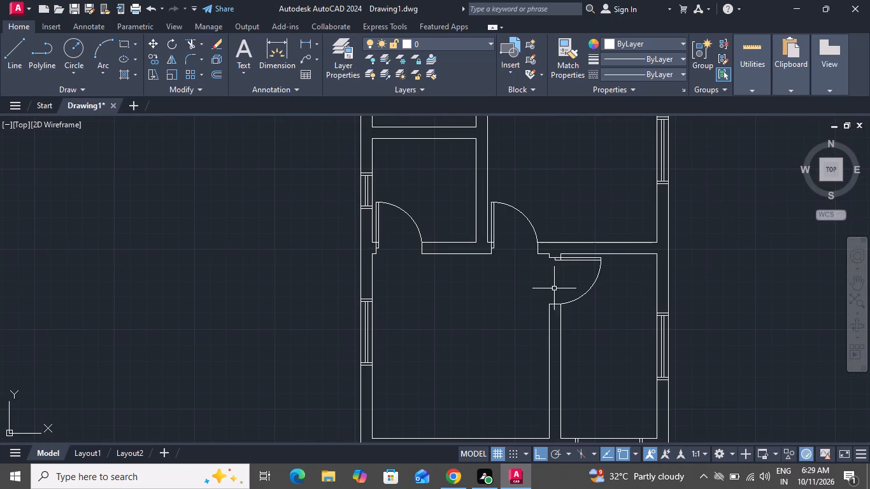
{"action": "scroll", "coordinate": [548, 301], "scroll_direction": "down", "scroll_amount": 2}
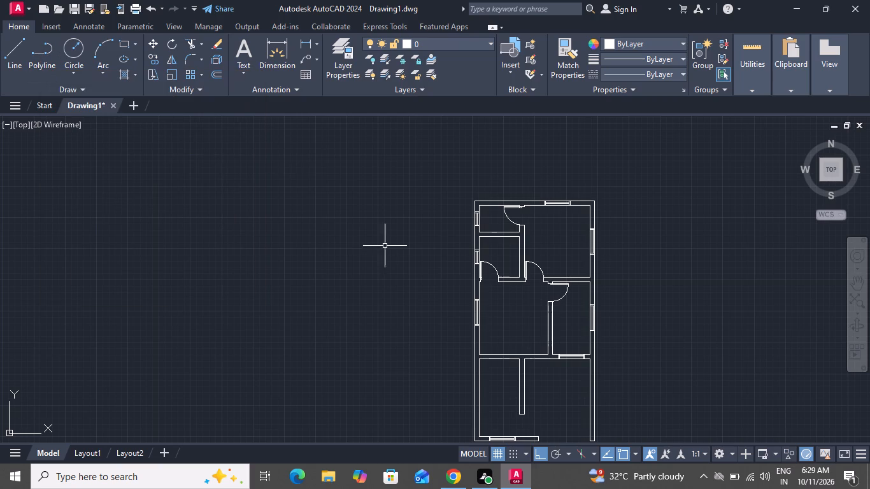
{"action": "left_click", "coordinate": [9, 66]}
{"action": "scroll", "coordinate": [358, 322], "scroll_direction": "down", "scroll_amount": 1}
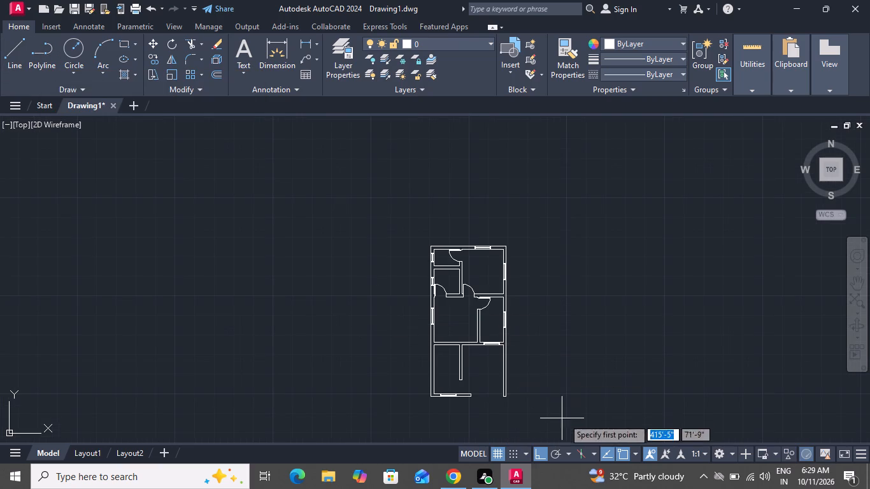
{"action": "scroll", "coordinate": [461, 375], "scroll_direction": "up", "scroll_amount": 1}
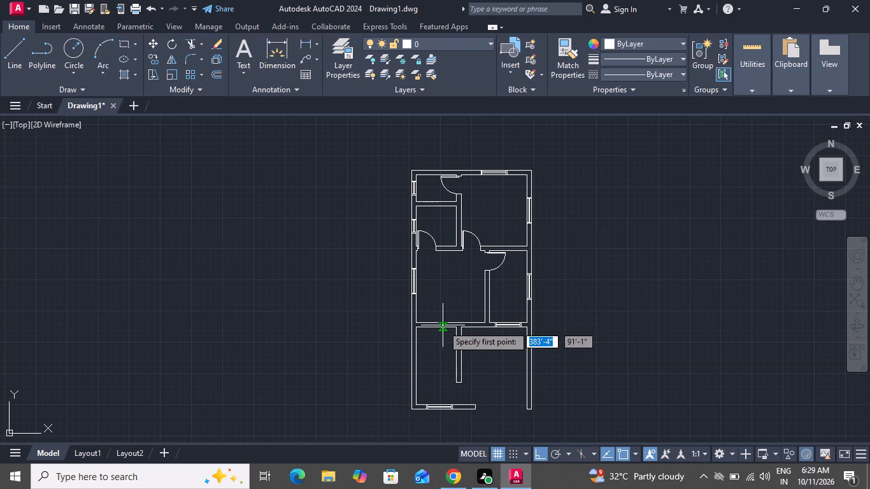
{"action": "scroll", "coordinate": [434, 334], "scroll_direction": "up", "scroll_amount": 1}
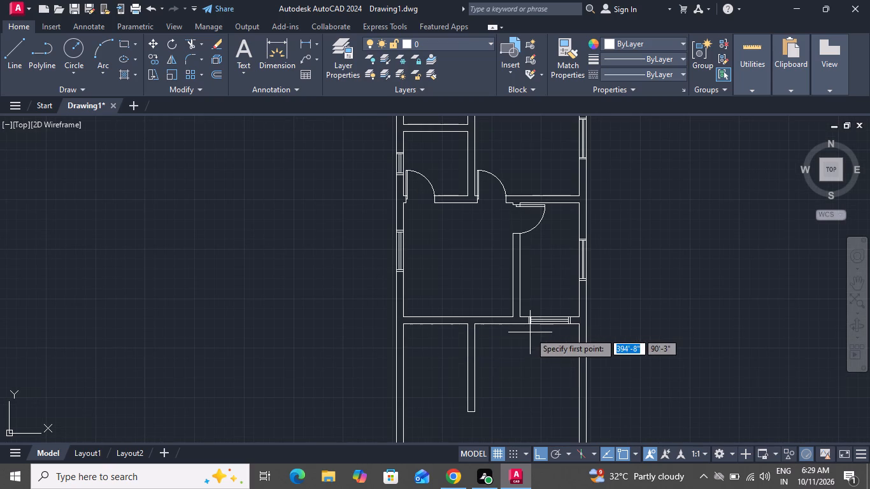
{"action": "scroll", "coordinate": [390, 324], "scroll_direction": "up", "scroll_amount": 3}
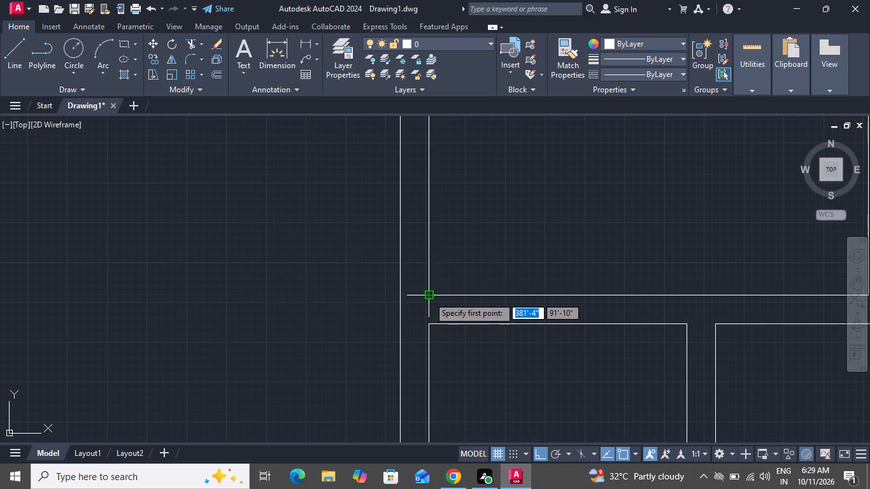
{"action": "left_click", "coordinate": [429, 297]}
{"action": "left_click", "coordinate": [429, 322]}
{"action": "right_click", "coordinate": [429, 322]}
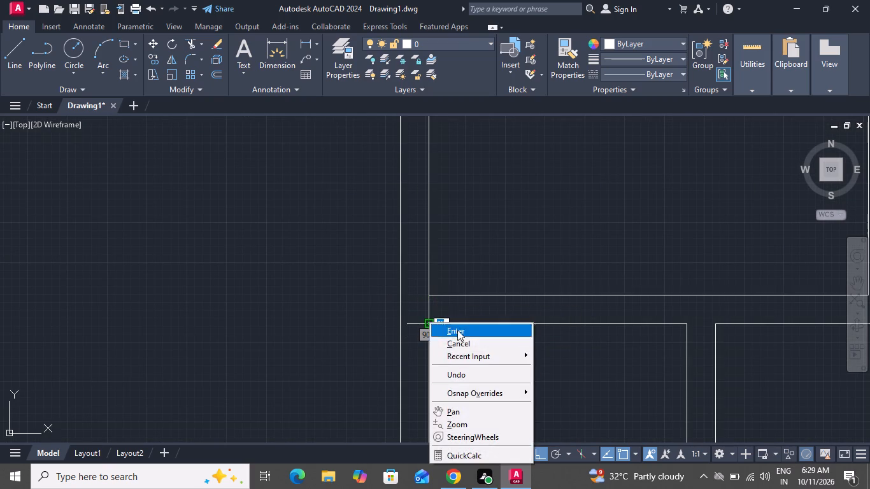
{"action": "left_click", "coordinate": [459, 339]}
Offset the new short line across the lower horizontal partition 3" to the right to mark a door jamb.
{"action": "scroll", "coordinate": [462, 215], "scroll_direction": "down", "scroll_amount": 2}
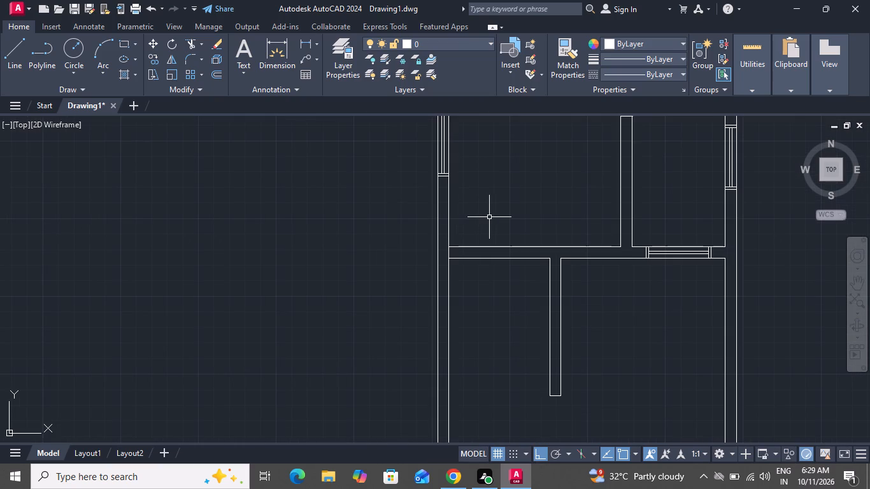
{"action": "type", "text": "o"}
{"action": "key", "text": "space"}
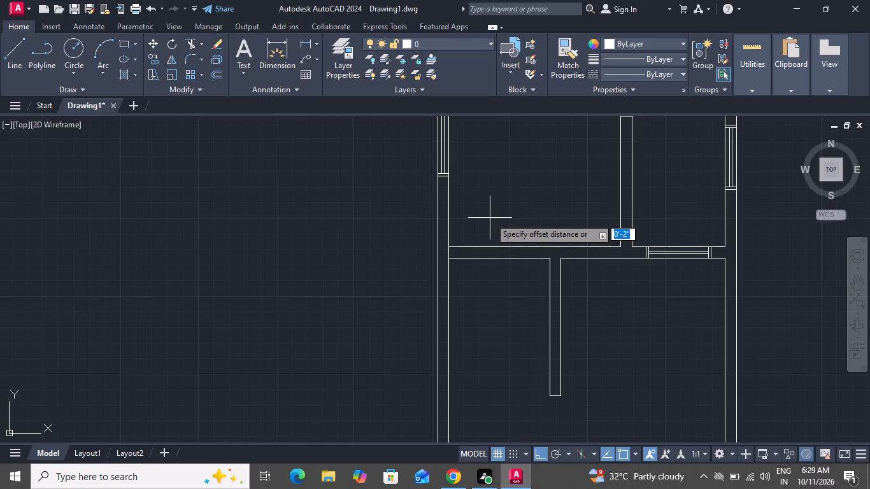
{"action": "key", "text": "3"}
{"action": "key", "text": "shift+quotedbl"}
{"action": "key", "text": "Return"}
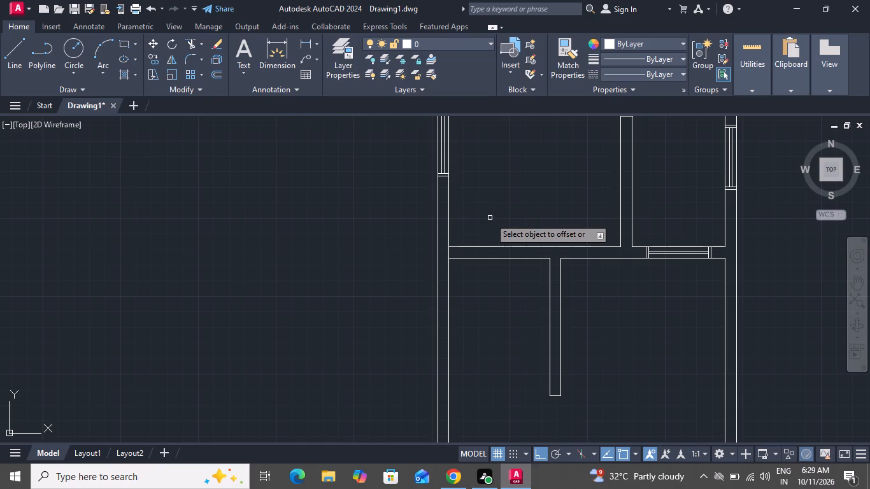
{"action": "scroll", "coordinate": [450, 259], "scroll_direction": "up", "scroll_amount": 2}
{"action": "left_click", "coordinate": [443, 243]}
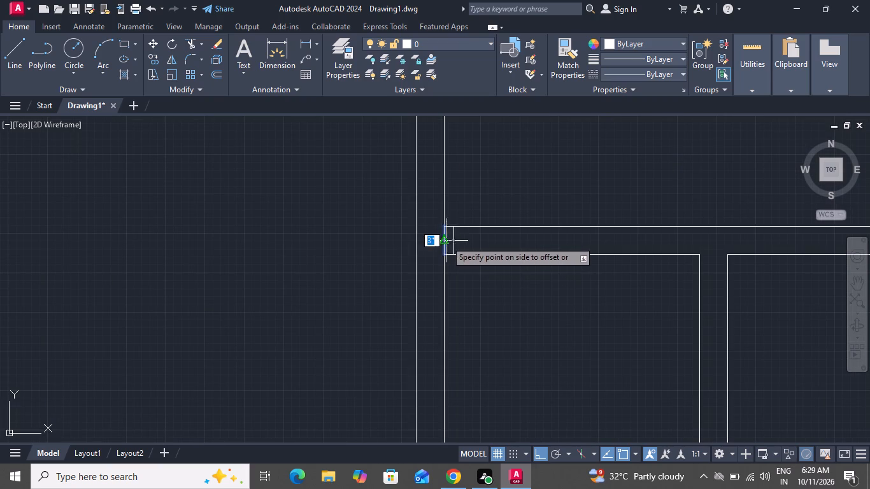
{"action": "left_click", "coordinate": [463, 237]}
{"action": "right_click", "coordinate": [473, 243]}
{"action": "left_click", "coordinate": [502, 264]}
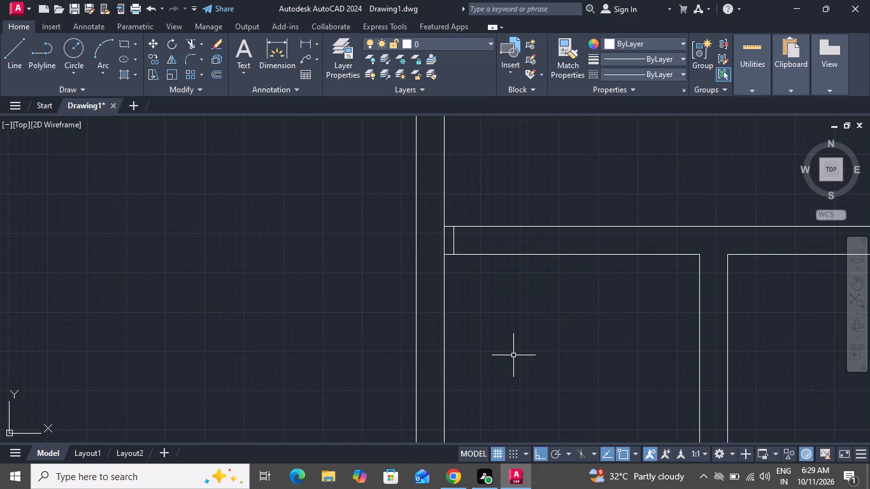
Offset the left door jamb line in the lower horizontal partition 3' to the right to mark the opposite jamb.
{"action": "type", "text": "o"}
{"action": "key", "text": "space"}
{"action": "type", "text": "3'"}
{"action": "key", "text": "Return"}
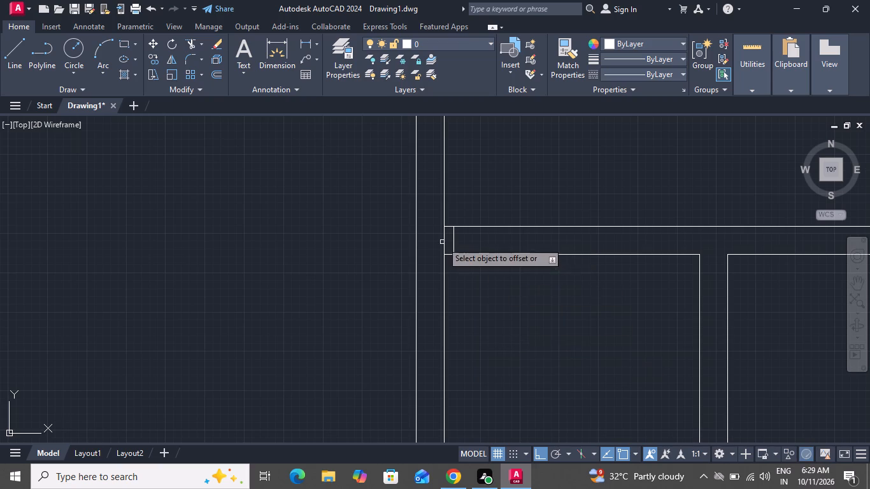
{"action": "scroll", "coordinate": [442, 241], "scroll_direction": "up", "scroll_amount": 1}
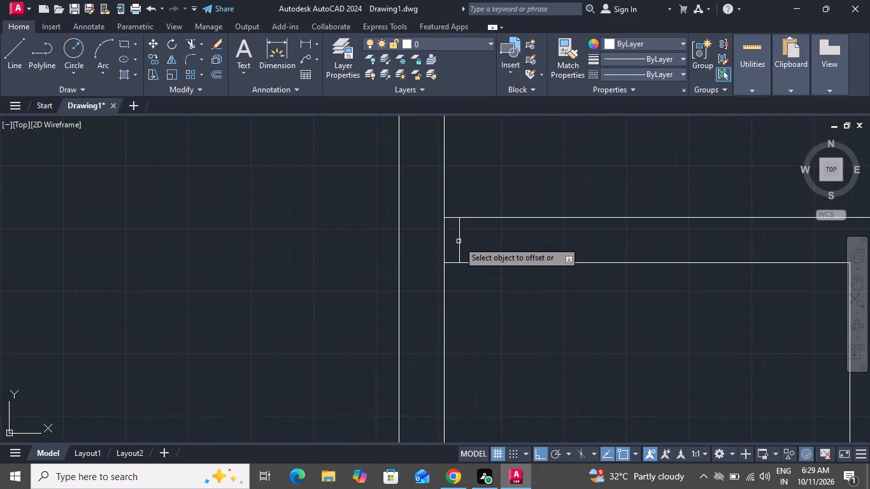
{"action": "left_click", "coordinate": [459, 241]}
{"action": "left_click", "coordinate": [523, 239]}
{"action": "right_click", "coordinate": [524, 239]}
{"action": "left_click", "coordinate": [542, 255]}
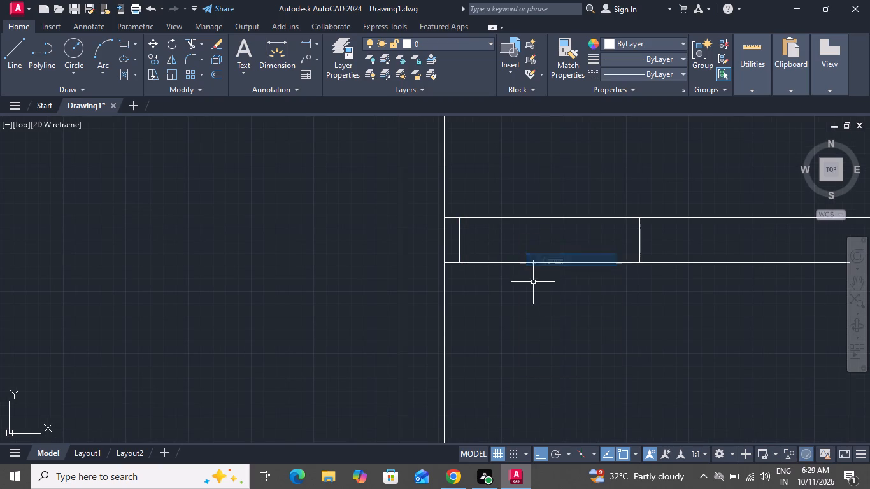
Draw a 3' vertical line upward from the midpoint of the left jamb as the fourth door's leaf.
{"action": "scroll", "coordinate": [531, 288], "scroll_direction": "down", "scroll_amount": 2}
{"action": "left_click", "coordinate": [5, 50]}
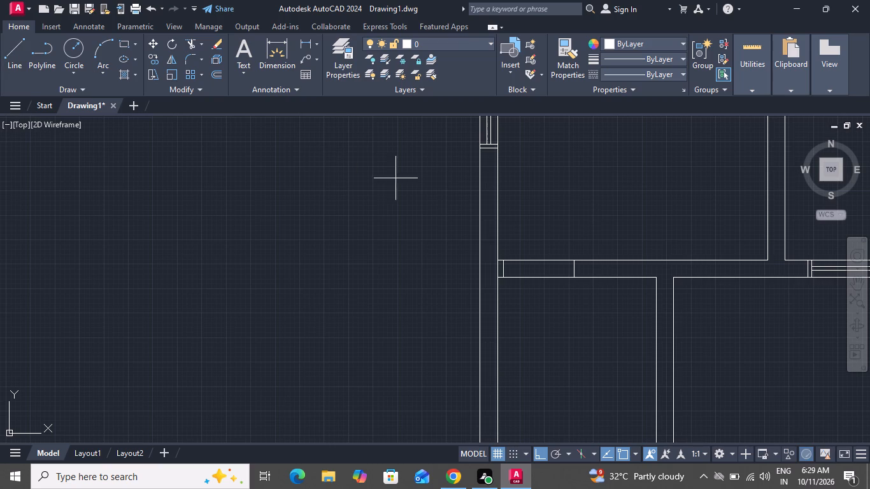
{"action": "scroll", "coordinate": [516, 266], "scroll_direction": "up", "scroll_amount": 2}
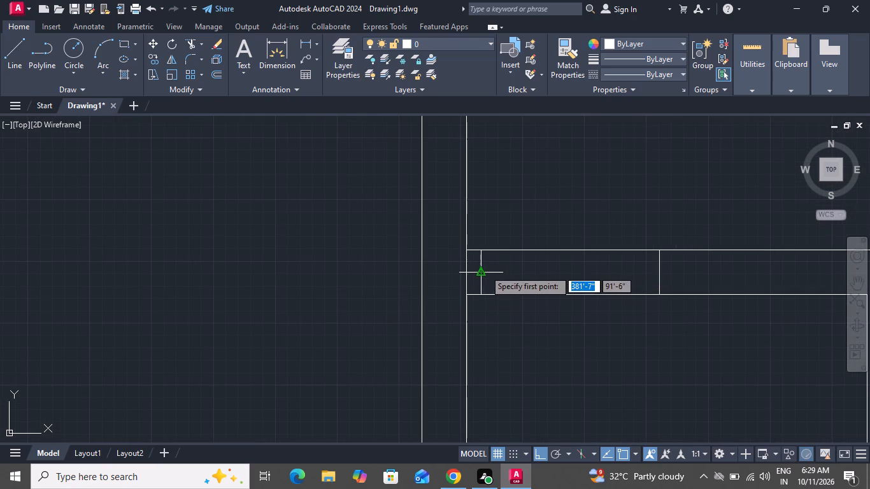
{"action": "left_click", "coordinate": [485, 270]}
{"action": "type", "text": "3'"}
{"action": "key", "text": "Return"}
{"action": "scroll", "coordinate": [530, 233], "scroll_direction": "down", "scroll_amount": 1}
{"action": "scroll", "coordinate": [530, 234], "scroll_direction": "up", "scroll_amount": 1}
{"action": "scroll", "coordinate": [531, 239], "scroll_direction": "down", "scroll_amount": 1}
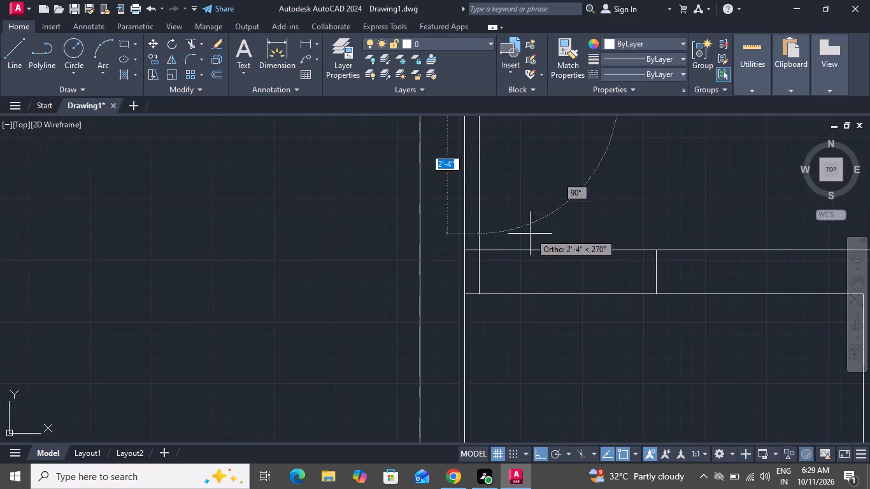
{"action": "scroll", "coordinate": [531, 242], "scroll_direction": "down", "scroll_amount": 2}
{"action": "scroll", "coordinate": [531, 242], "scroll_direction": "up", "scroll_amount": 1}
{"action": "right_click", "coordinate": [534, 223]}
{"action": "left_click", "coordinate": [563, 242]}
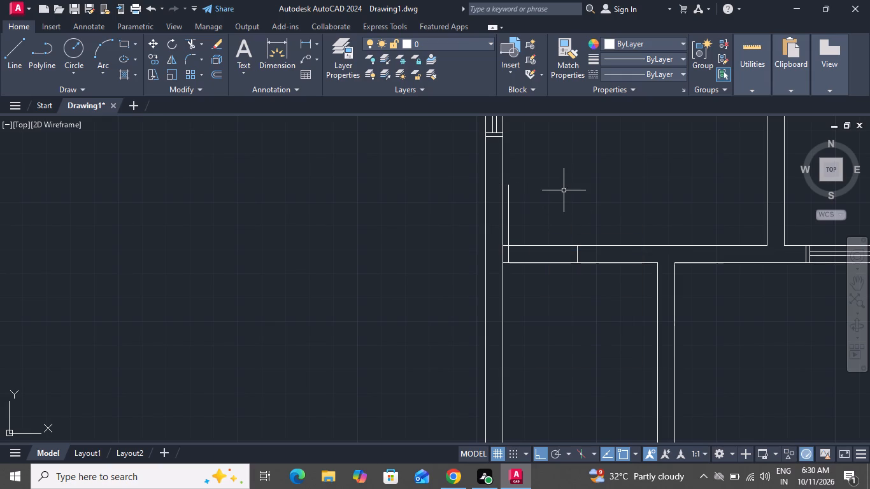
Offset the fourth door's leaf line 2" to the right to give the leaf its thickness.
{"action": "type", "text": "o"}
{"action": "key", "text": "space"}
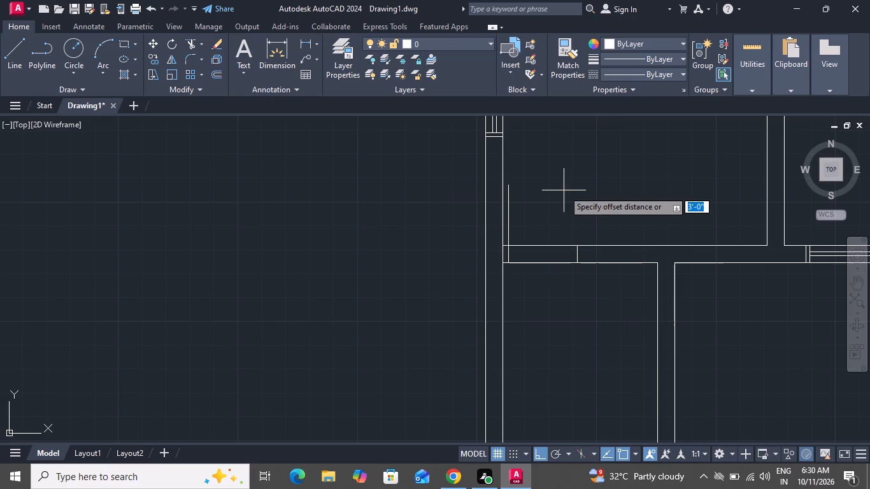
{"action": "key", "text": "2"}
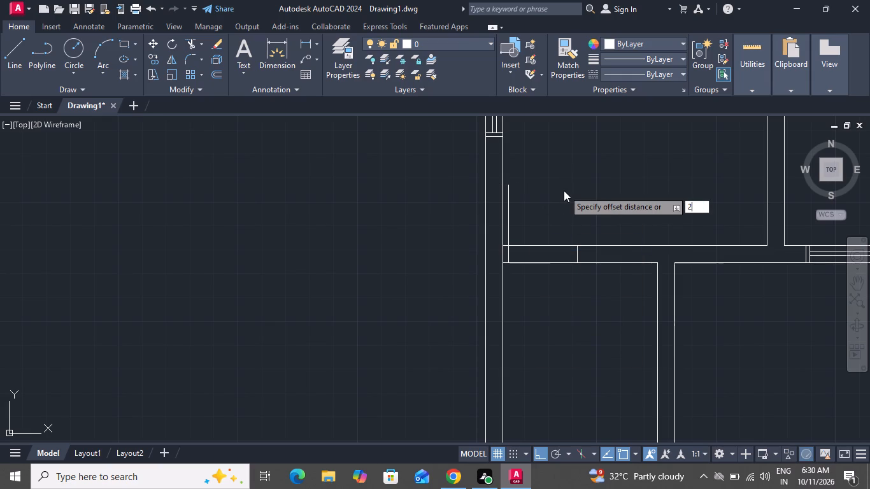
{"action": "key", "text": "shift+quotedbl"}
{"action": "key", "text": "Return"}
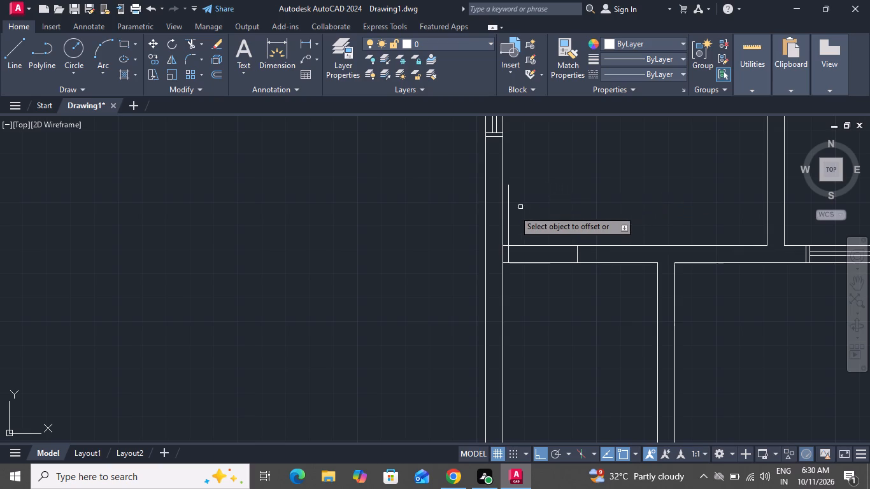
{"action": "scroll", "coordinate": [503, 221], "scroll_direction": "up", "scroll_amount": 2}
{"action": "left_click", "coordinate": [512, 218]}
{"action": "left_click", "coordinate": [561, 213]}
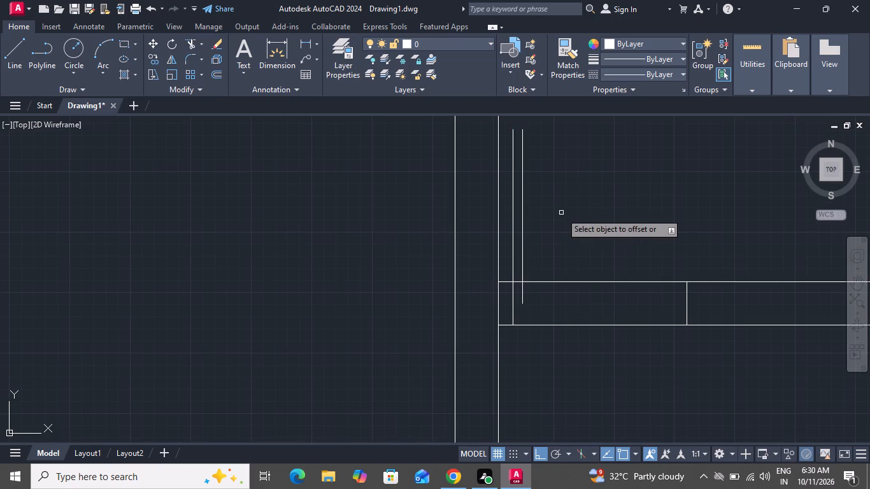
{"action": "right_click", "coordinate": [561, 213]}
{"action": "left_click", "coordinate": [601, 236]}
Draw the fourth door's swing arc from the right jamb's midpoint through the tops of the two leaf lines.
{"action": "scroll", "coordinate": [598, 240], "scroll_direction": "down", "scroll_amount": 1}
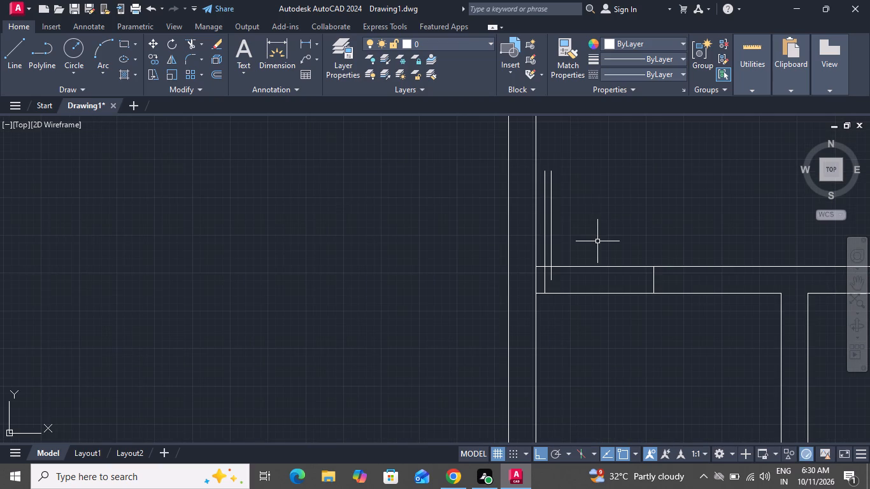
{"action": "type", "text": "a"}
{"action": "key", "text": "space"}
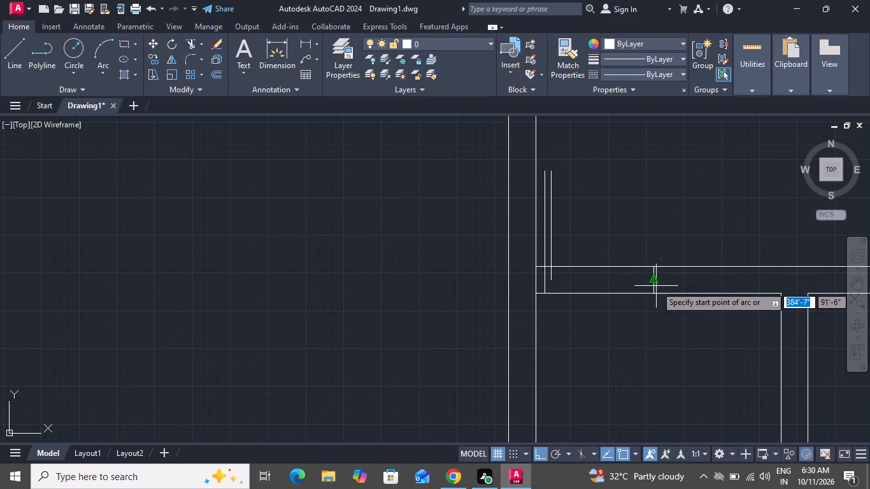
{"action": "left_click", "coordinate": [655, 280]}
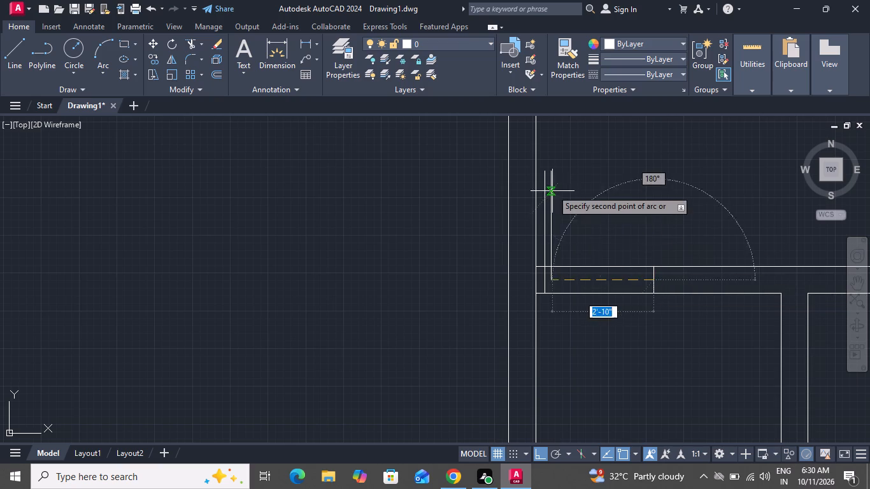
{"action": "left_click", "coordinate": [550, 173]}
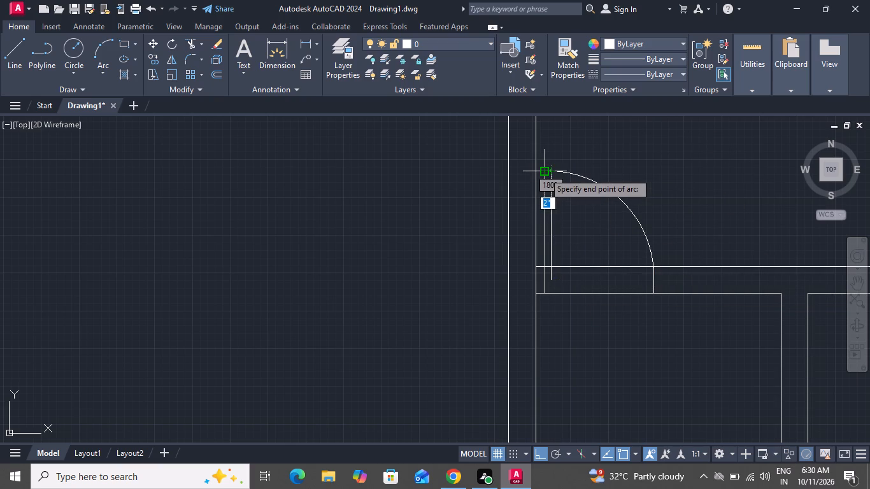
{"action": "left_click", "coordinate": [544, 173]}
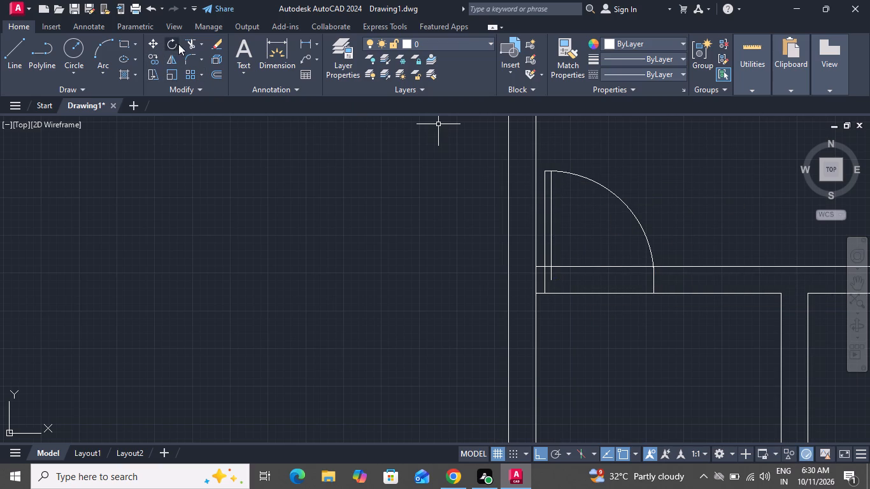
Trim both partition faces out of the fourth door opening and the left wall's inner line between the partition faces.
{"action": "left_click", "coordinate": [190, 41]}
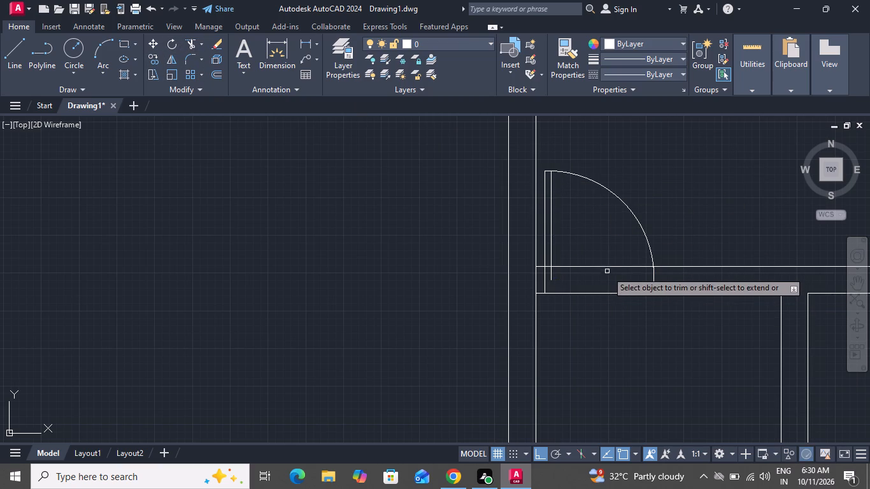
{"action": "left_click", "coordinate": [607, 267]}
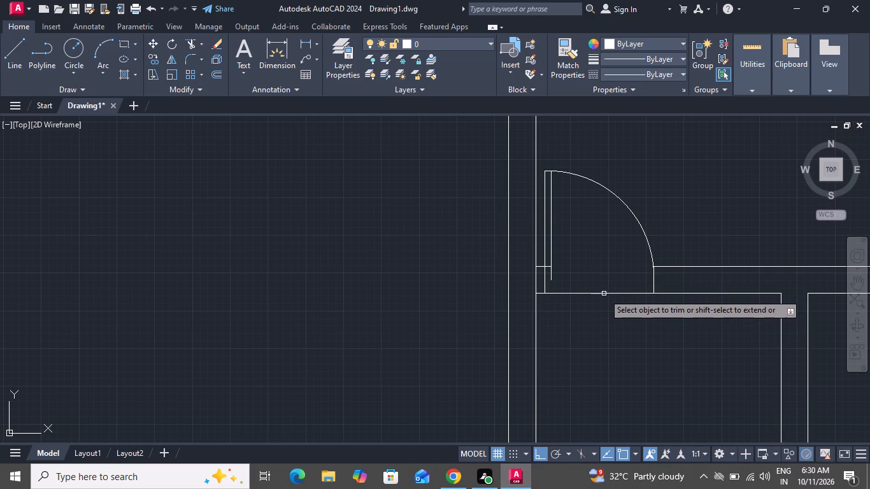
{"action": "left_click", "coordinate": [604, 294]}
{"action": "scroll", "coordinate": [539, 278], "scroll_direction": "up", "scroll_amount": 2}
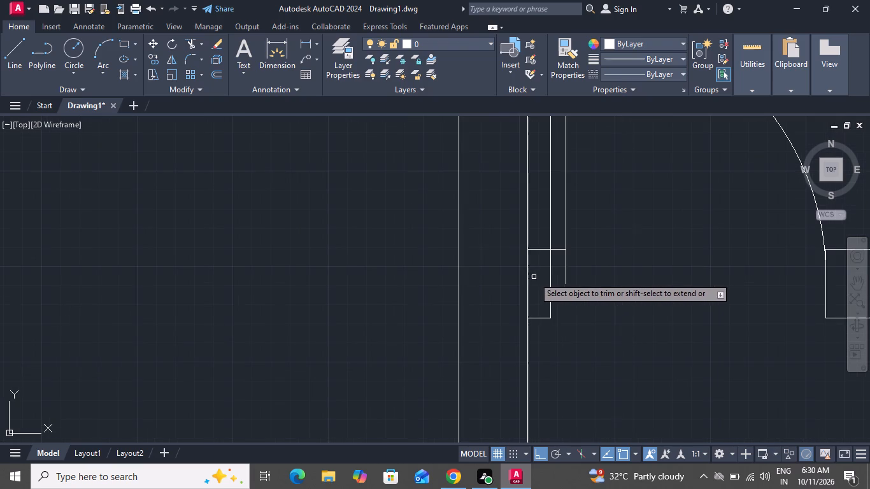
{"action": "left_click", "coordinate": [527, 280]}
{"action": "right_click", "coordinate": [592, 267]}
{"action": "left_click", "coordinate": [611, 290]}
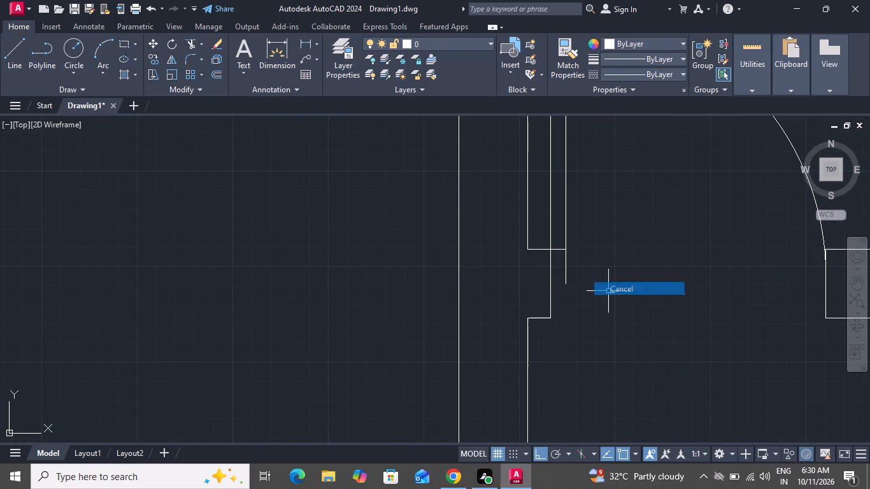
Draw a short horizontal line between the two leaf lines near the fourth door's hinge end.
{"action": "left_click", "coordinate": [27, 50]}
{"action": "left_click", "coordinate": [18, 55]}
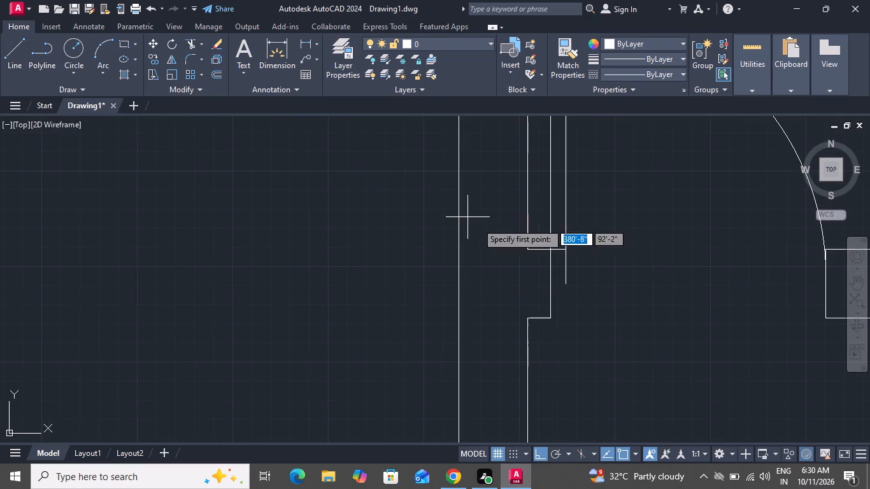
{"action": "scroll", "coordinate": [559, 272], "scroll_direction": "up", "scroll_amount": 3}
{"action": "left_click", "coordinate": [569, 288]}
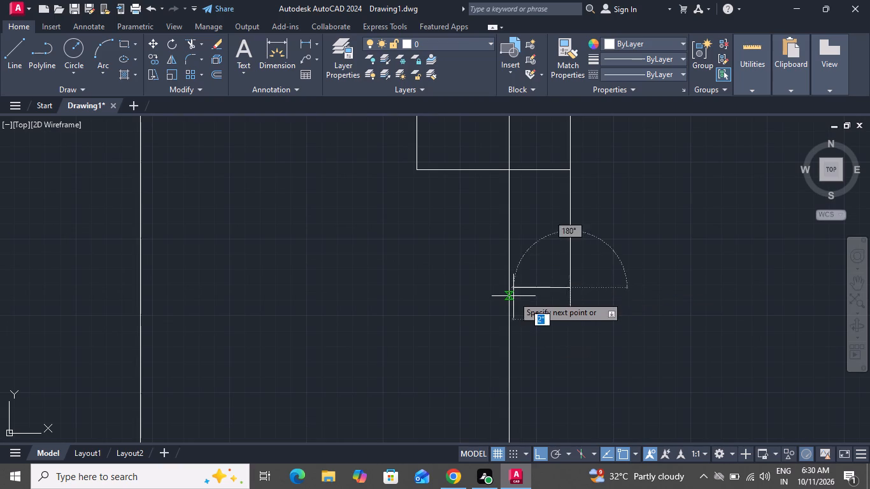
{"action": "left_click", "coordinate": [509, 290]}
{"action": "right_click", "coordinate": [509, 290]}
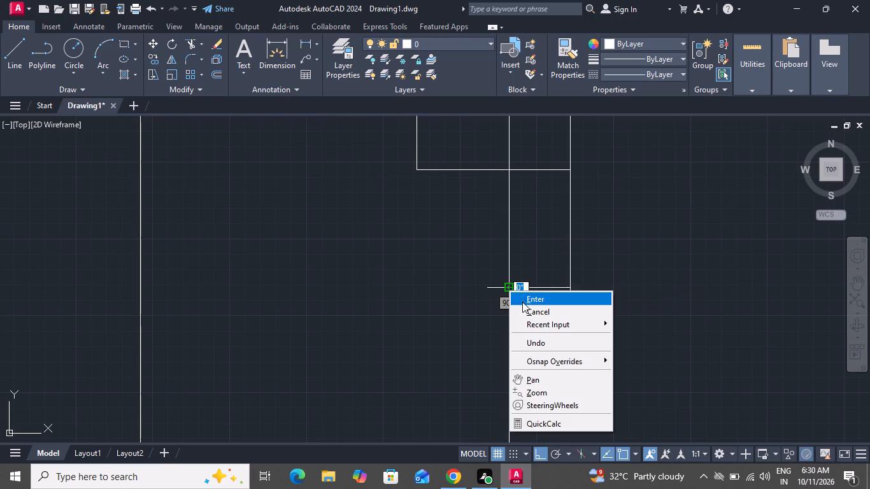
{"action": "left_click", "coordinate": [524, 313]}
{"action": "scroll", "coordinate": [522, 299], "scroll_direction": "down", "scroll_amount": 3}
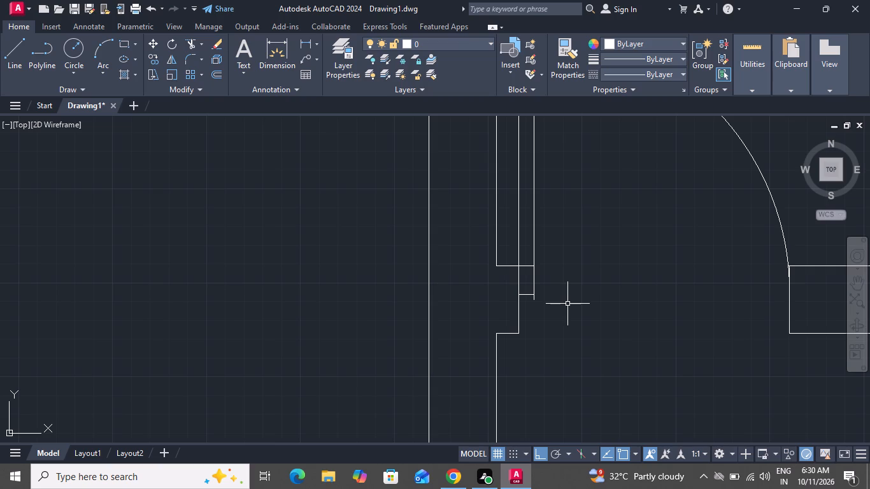
Draw a short horizontal line closing the fourth door's leaf exactly at the lower end of its right line.
{"action": "left_click", "coordinate": [4, 53]}
{"action": "scroll", "coordinate": [599, 325], "scroll_direction": "up", "scroll_amount": 2}
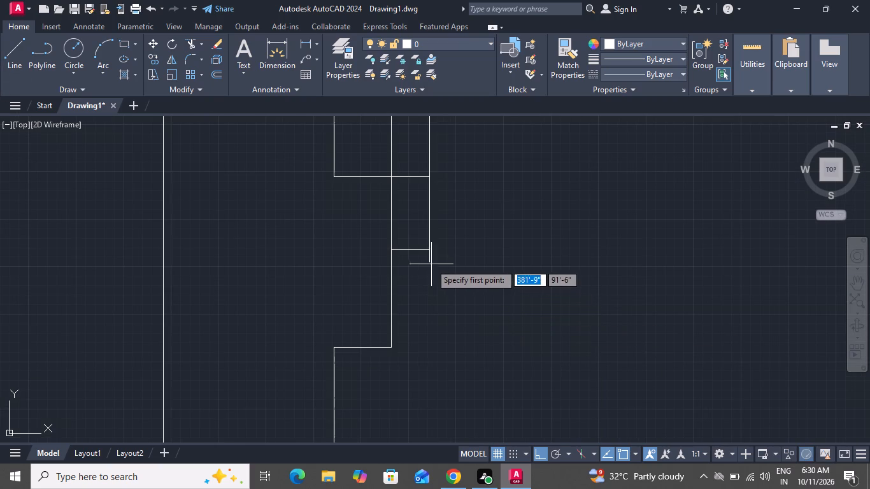
{"action": "left_click", "coordinate": [429, 262]}
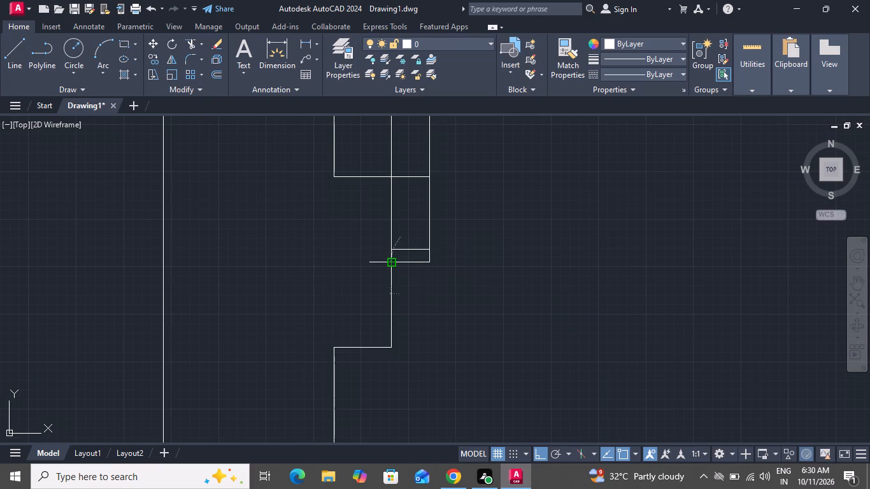
{"action": "left_click", "coordinate": [390, 265]}
{"action": "right_click", "coordinate": [391, 266]}
{"action": "left_click", "coordinate": [424, 285]}
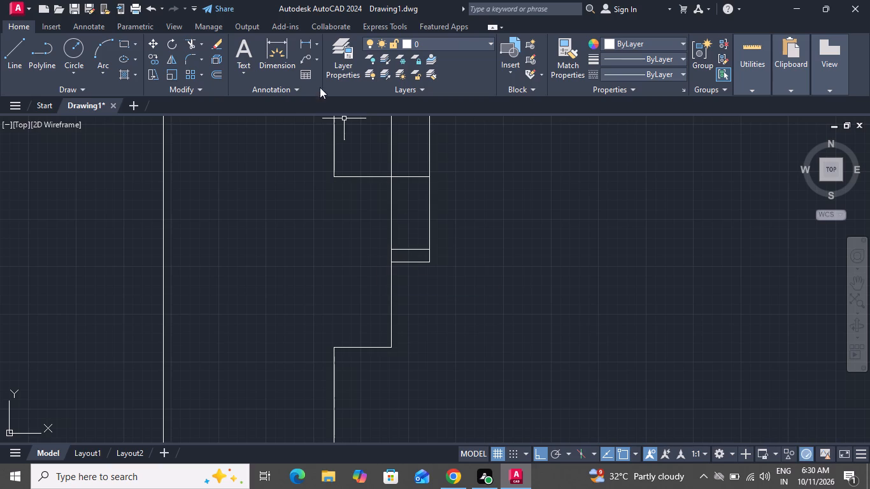
Trim away the extra short line above the leaf's hinge end and the leaf's left line between the upper partition face and the closing line.
{"action": "left_click", "coordinate": [187, 41]}
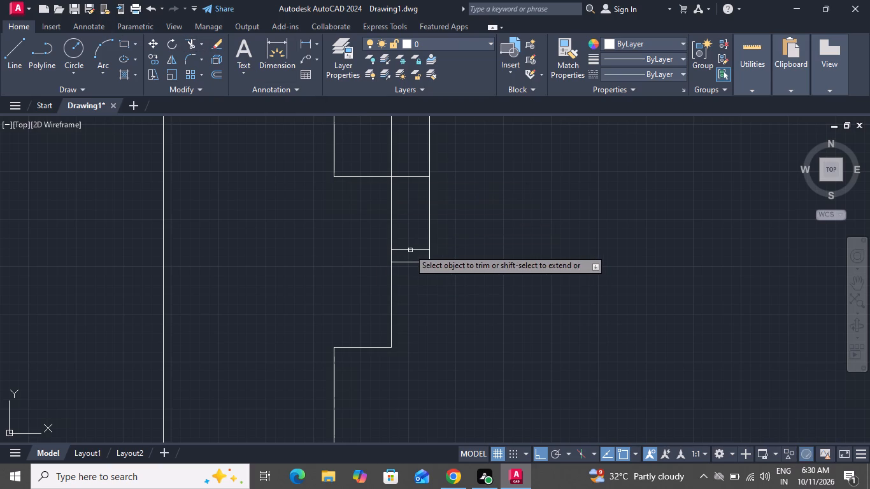
{"action": "left_click", "coordinate": [408, 250]}
{"action": "scroll", "coordinate": [410, 227], "scroll_direction": "down", "scroll_amount": 2}
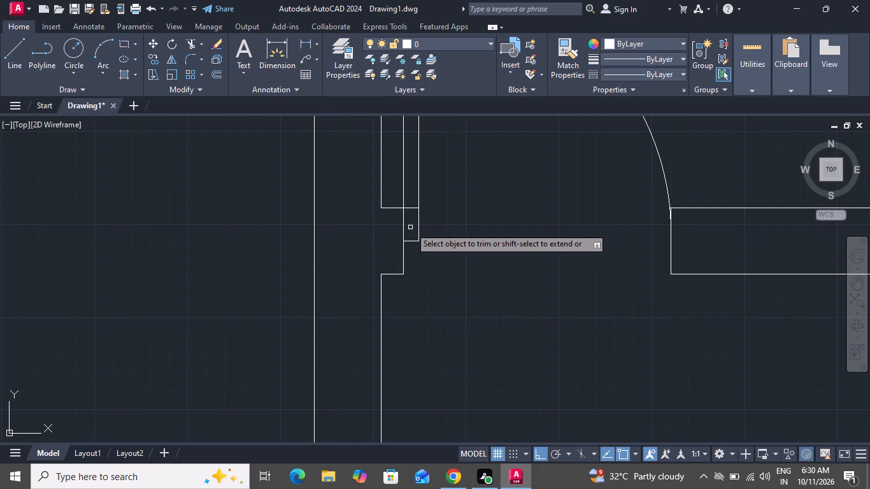
{"action": "left_click", "coordinate": [404, 225]}
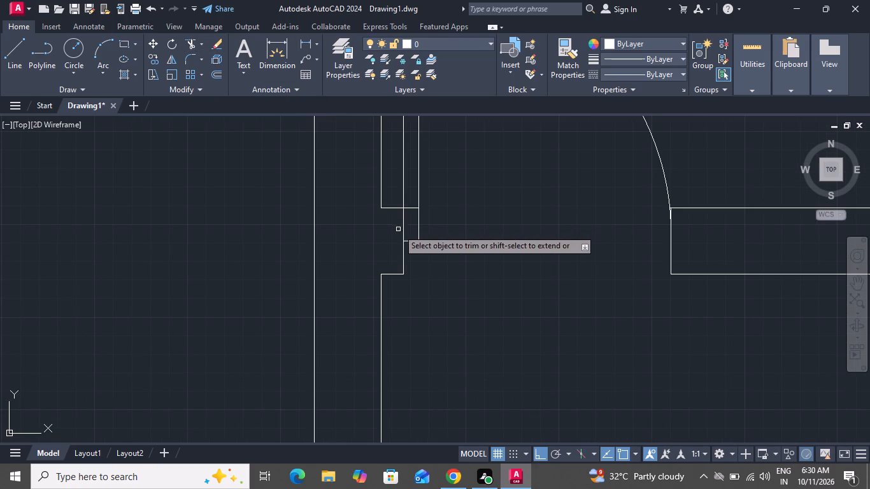
{"action": "left_click", "coordinate": [398, 229]}
{"action": "left_click", "coordinate": [406, 222]}
{"action": "scroll", "coordinate": [418, 229], "scroll_direction": "down", "scroll_amount": 2}
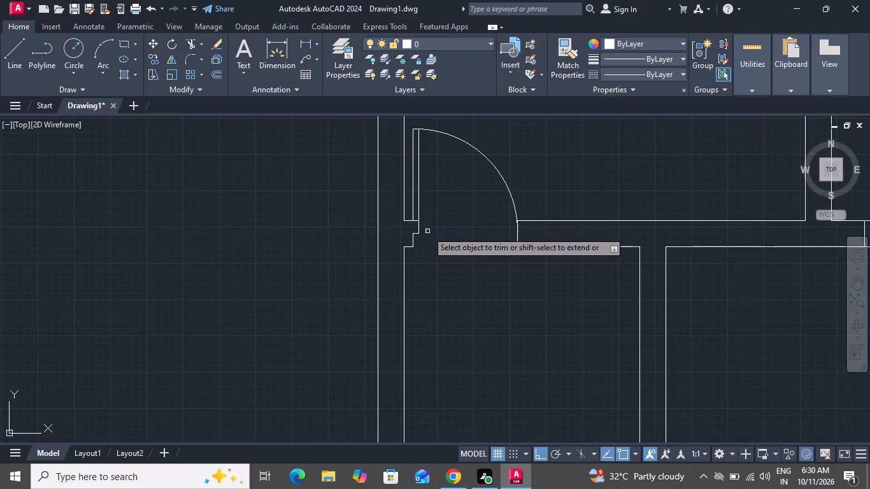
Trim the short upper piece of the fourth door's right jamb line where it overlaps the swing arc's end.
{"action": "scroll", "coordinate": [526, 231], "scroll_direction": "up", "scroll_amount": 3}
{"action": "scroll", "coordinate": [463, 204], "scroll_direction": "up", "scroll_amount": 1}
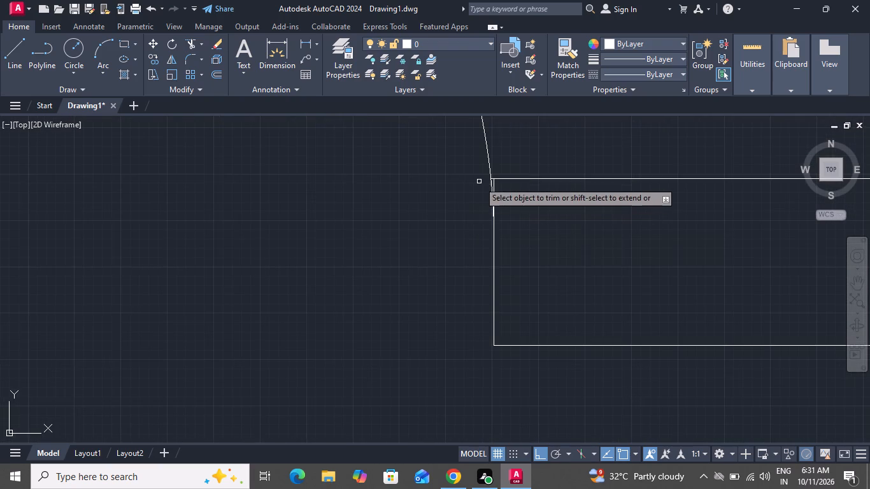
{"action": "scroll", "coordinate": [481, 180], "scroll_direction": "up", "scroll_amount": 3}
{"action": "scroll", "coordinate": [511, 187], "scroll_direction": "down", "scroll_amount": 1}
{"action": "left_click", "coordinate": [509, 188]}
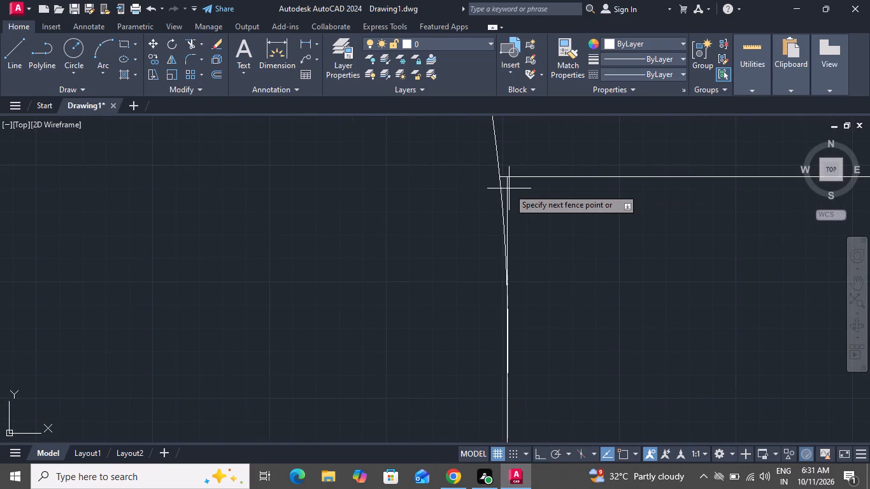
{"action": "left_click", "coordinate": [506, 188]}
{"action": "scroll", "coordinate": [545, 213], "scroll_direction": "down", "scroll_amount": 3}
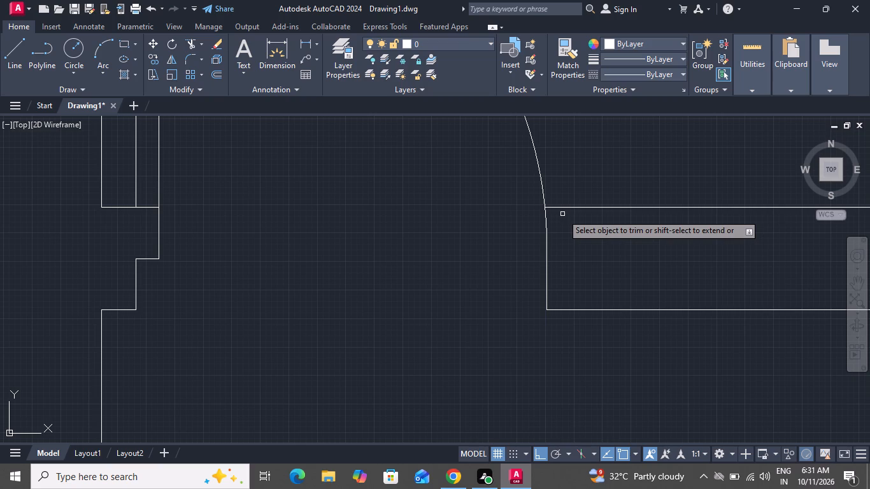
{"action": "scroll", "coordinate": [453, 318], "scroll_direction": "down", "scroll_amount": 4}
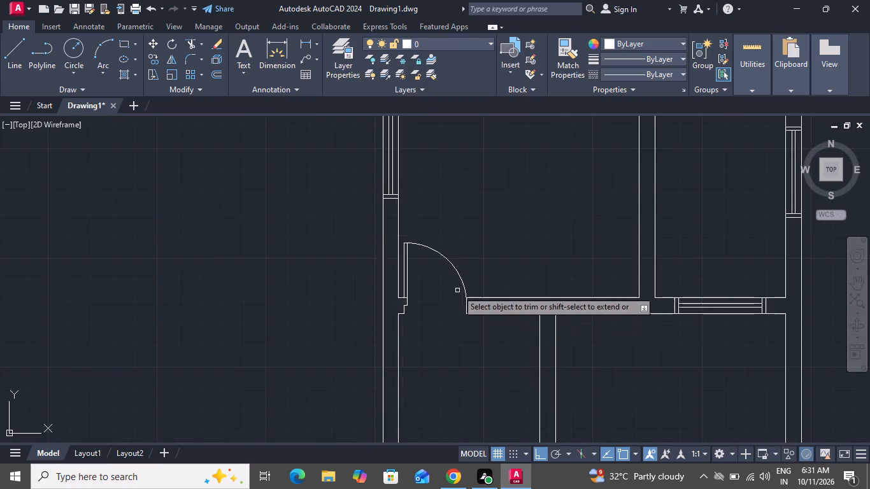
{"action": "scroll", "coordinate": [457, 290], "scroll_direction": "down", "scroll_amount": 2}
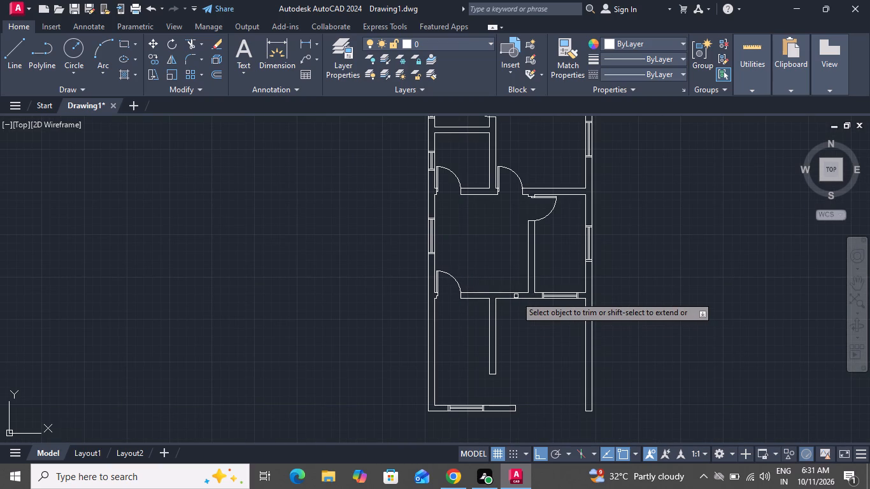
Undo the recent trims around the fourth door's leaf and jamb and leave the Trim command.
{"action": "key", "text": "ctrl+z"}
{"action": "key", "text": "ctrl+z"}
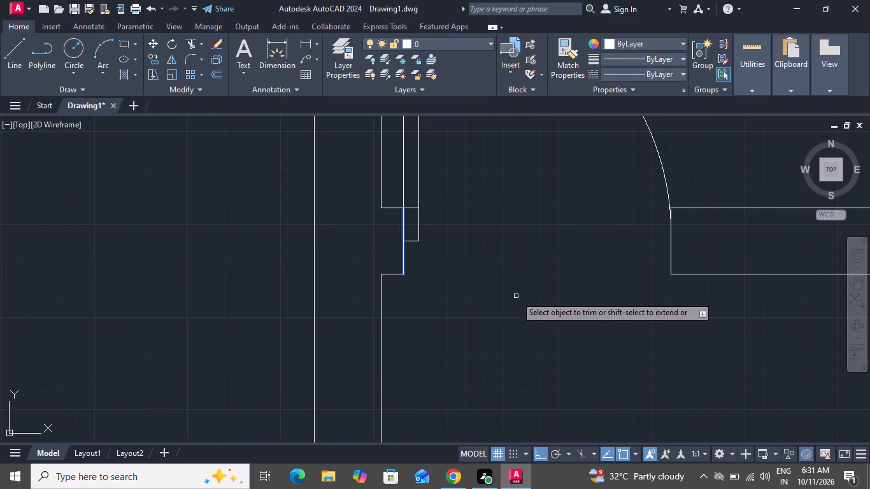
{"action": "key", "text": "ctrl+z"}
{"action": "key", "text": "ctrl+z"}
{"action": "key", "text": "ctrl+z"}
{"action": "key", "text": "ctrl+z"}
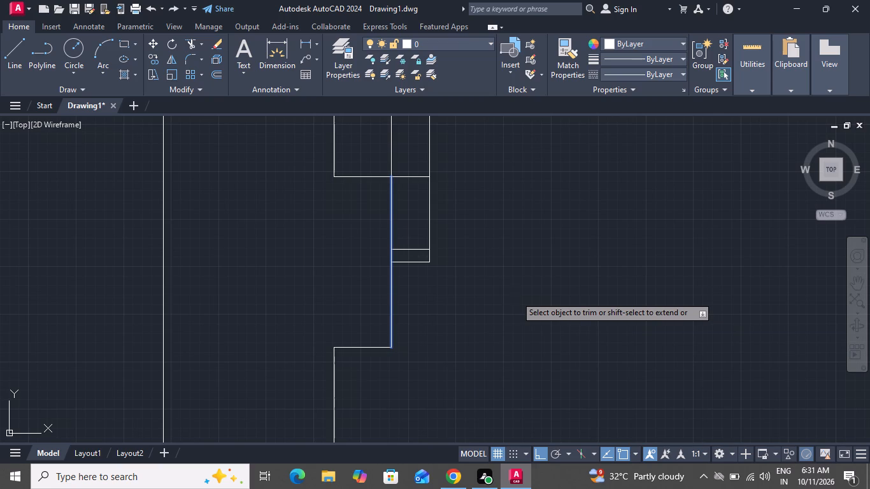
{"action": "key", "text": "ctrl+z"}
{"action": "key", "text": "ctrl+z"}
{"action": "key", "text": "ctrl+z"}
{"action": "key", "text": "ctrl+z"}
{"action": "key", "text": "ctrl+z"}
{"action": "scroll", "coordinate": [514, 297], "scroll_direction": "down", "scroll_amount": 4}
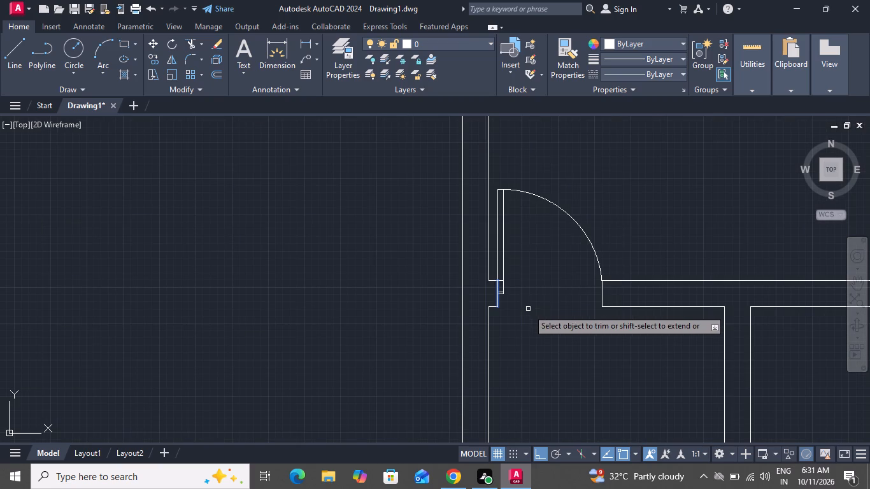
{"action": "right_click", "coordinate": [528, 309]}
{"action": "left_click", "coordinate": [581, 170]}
Erase the fourth door's swing arc and both vertical leaf lines.
{"action": "left_click", "coordinate": [584, 198]}
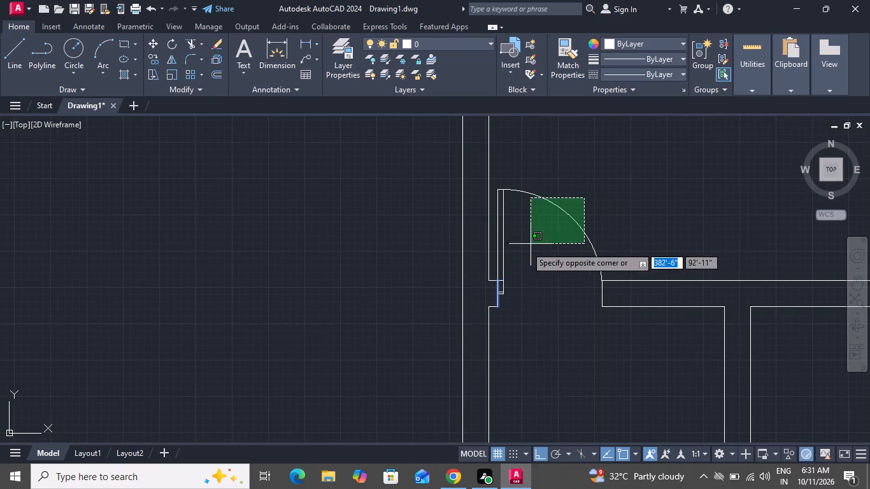
{"action": "left_click", "coordinate": [492, 250]}
{"action": "key", "text": "Delete"}
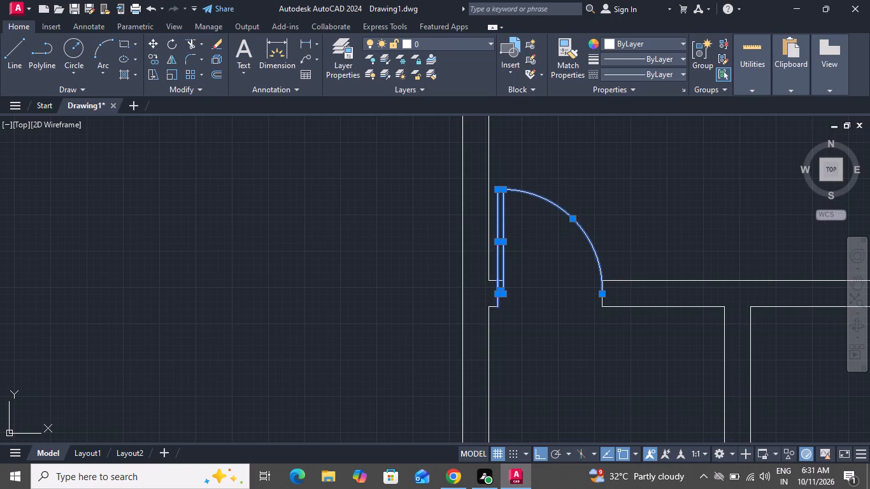
Erase the leftover short horizontal lines beside the left jamb of the fourth door's opening.
{"action": "scroll", "coordinate": [585, 348], "scroll_direction": "up", "scroll_amount": 3}
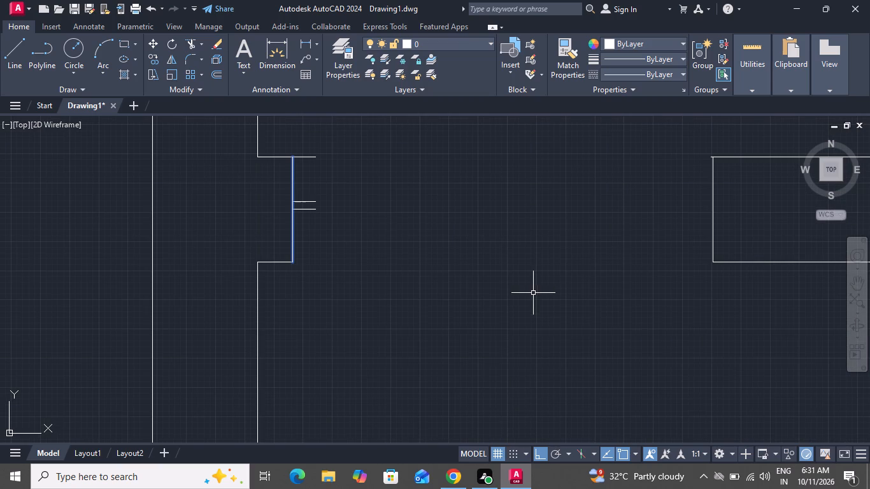
{"action": "left_click", "coordinate": [534, 294]}
{"action": "left_click_drag", "start_coordinate": [501, 329], "coordinate": [497, 336]}
{"action": "key", "text": "Escape"}
{"action": "key", "text": "Escape"}
{"action": "key", "text": "Escape"}
{"action": "key", "text": "Escape"}
{"action": "key", "text": "Escape"}
{"action": "left_click", "coordinate": [325, 145]}
{"action": "left_click", "coordinate": [306, 236]}
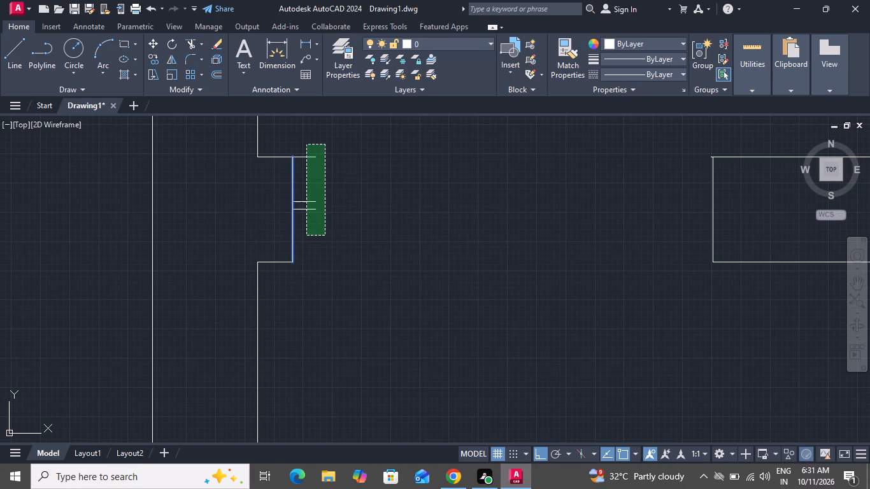
{"action": "key", "text": "Delete"}
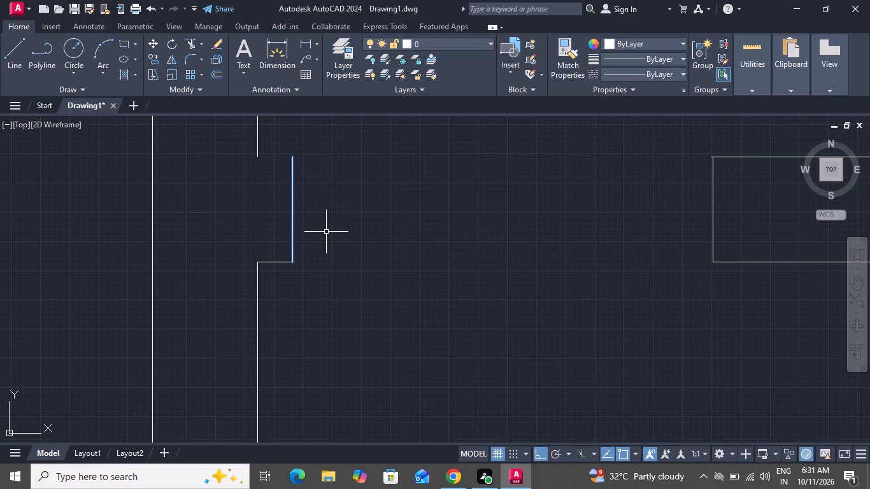
Extend both faces of the horizontal partition across the fourth door's opening to the left wall's inner line.
{"action": "scroll", "coordinate": [406, 244], "scroll_direction": "down", "scroll_amount": 2}
{"action": "scroll", "coordinate": [406, 248], "scroll_direction": "up", "scroll_amount": 1}
{"action": "scroll", "coordinate": [406, 248], "scroll_direction": "down", "scroll_amount": 1}
{"action": "scroll", "coordinate": [406, 248], "scroll_direction": "up", "scroll_amount": 1}
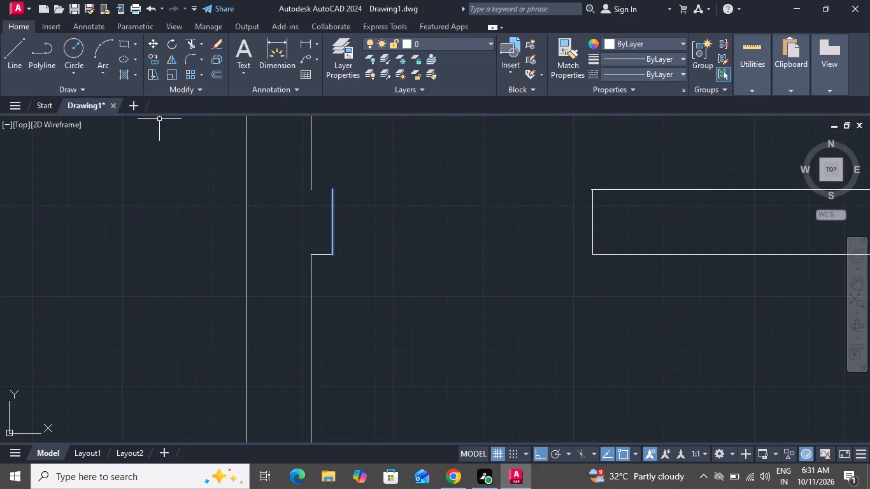
{"action": "type", "text": "ex"}
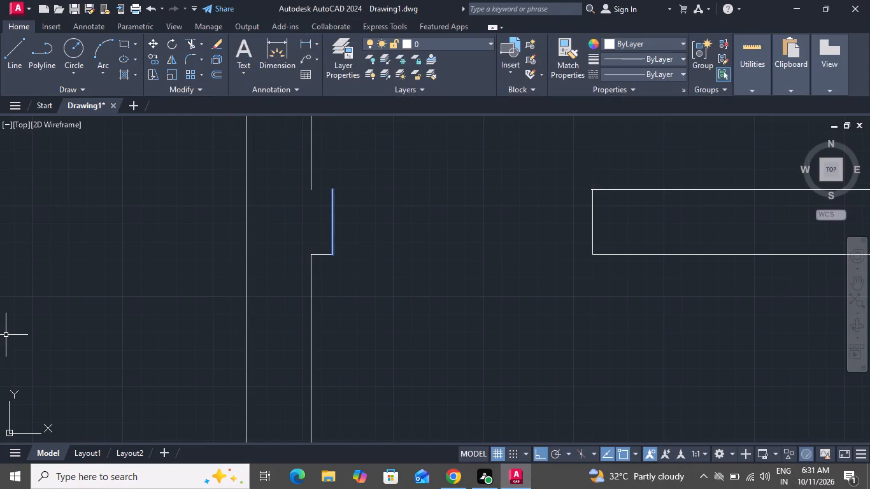
{"action": "key", "text": "Escape"}
{"action": "type", "text": "ex"}
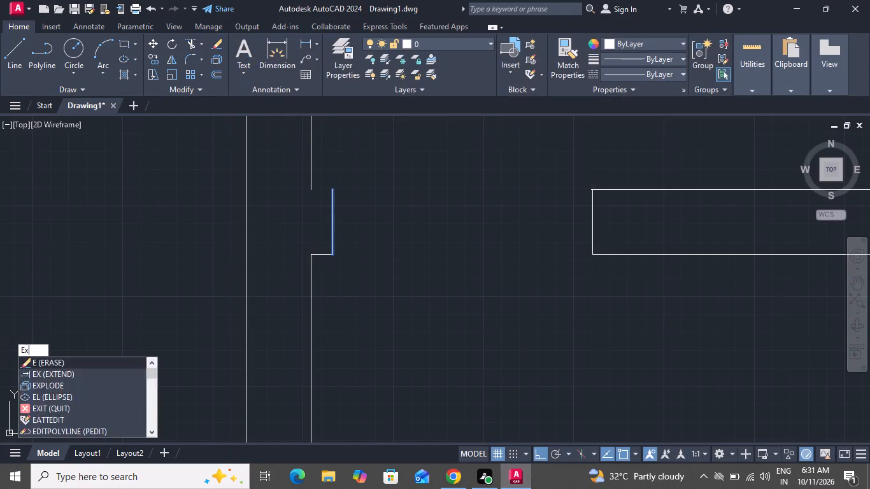
{"action": "key", "text": "space"}
{"action": "key", "text": "space"}
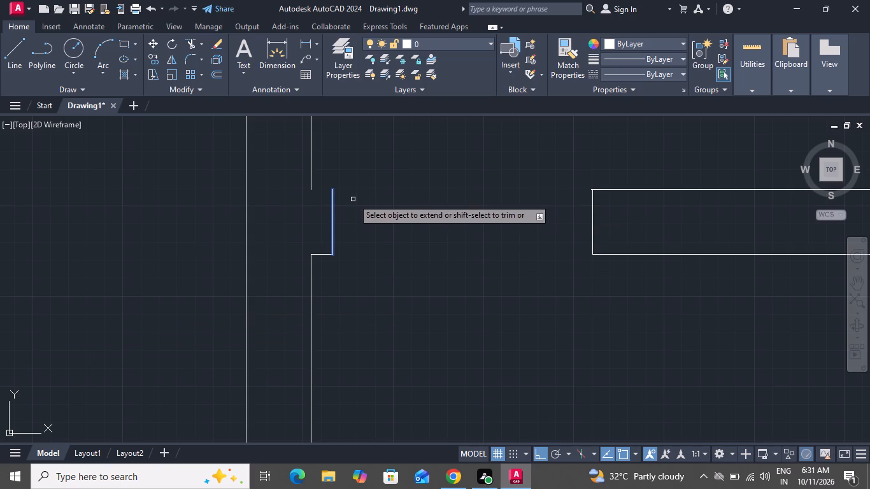
{"action": "left_click", "coordinate": [598, 190]}
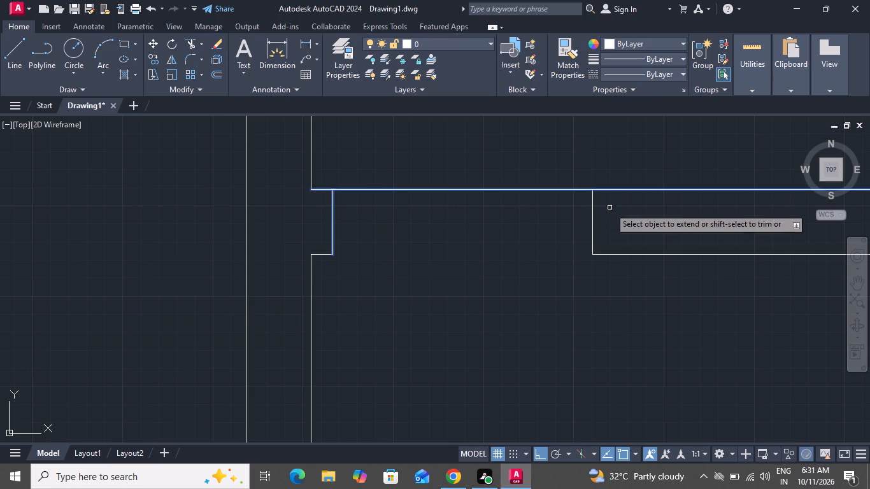
{"action": "left_click", "coordinate": [610, 254]}
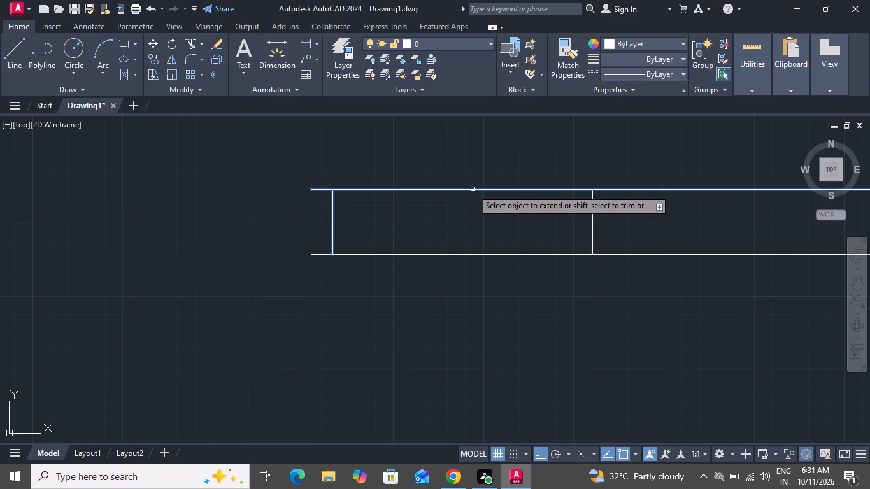
{"action": "left_click", "coordinate": [473, 189]}
{"action": "right_click", "coordinate": [469, 302]}
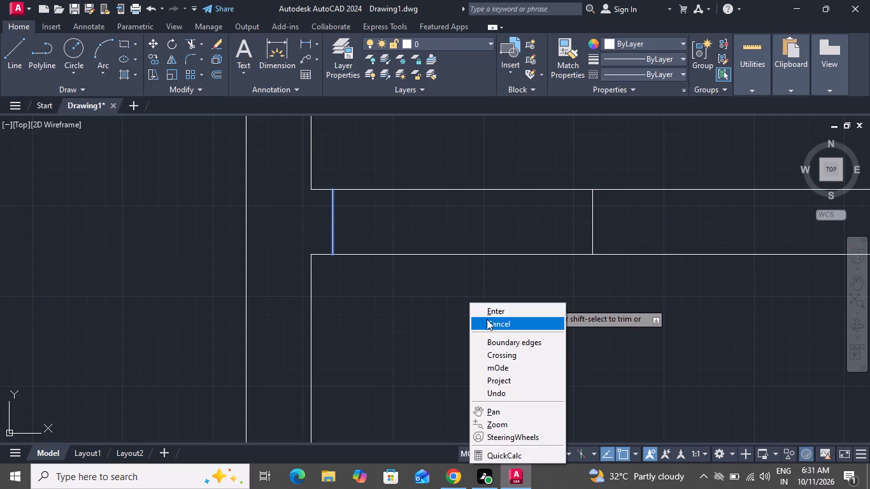
{"action": "left_click", "coordinate": [487, 319]}
Erase the right jamb line of the former fourth door opening between the partition faces.
{"action": "left_click", "coordinate": [330, 225]}
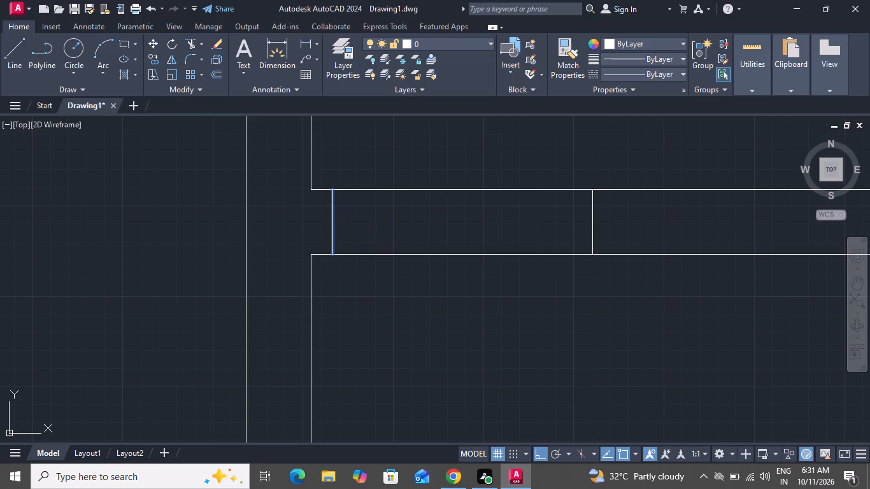
{"action": "left_click", "coordinate": [607, 213]}
{"action": "left_click", "coordinate": [607, 213]}
{"action": "left_click", "coordinate": [593, 221]}
{"action": "key", "text": "Delete"}
Erase the remaining left jamb line of the former fourth door opening near the left wall.
{"action": "scroll", "coordinate": [122, 488], "scroll_direction": "down", "scroll_amount": 2}
{"action": "scroll", "coordinate": [268, 416], "scroll_direction": "down", "scroll_amount": 3}
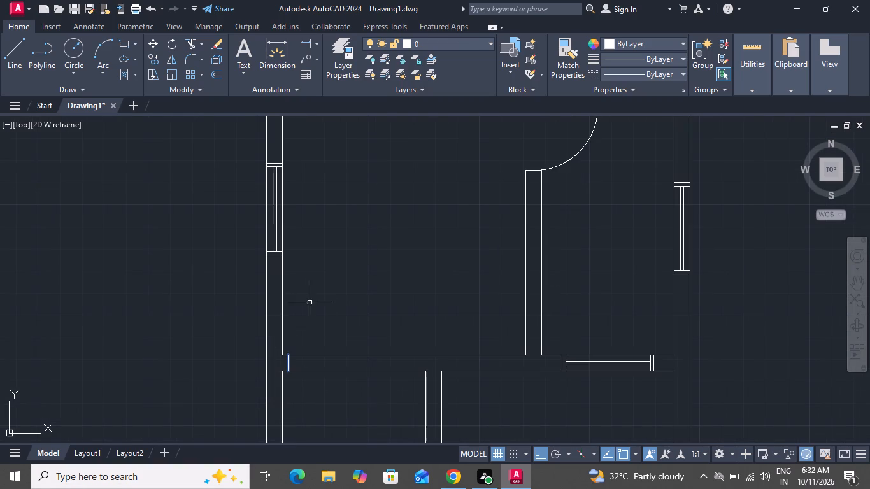
{"action": "key", "text": "Delete"}
{"action": "key", "text": "Escape"}
{"action": "key", "text": "Escape"}
{"action": "scroll", "coordinate": [445, 259], "scroll_direction": "down", "scroll_amount": 3}
{"action": "key", "text": "Escape"}
{"action": "key", "text": "Escape"}
{"action": "key", "text": "Escape"}
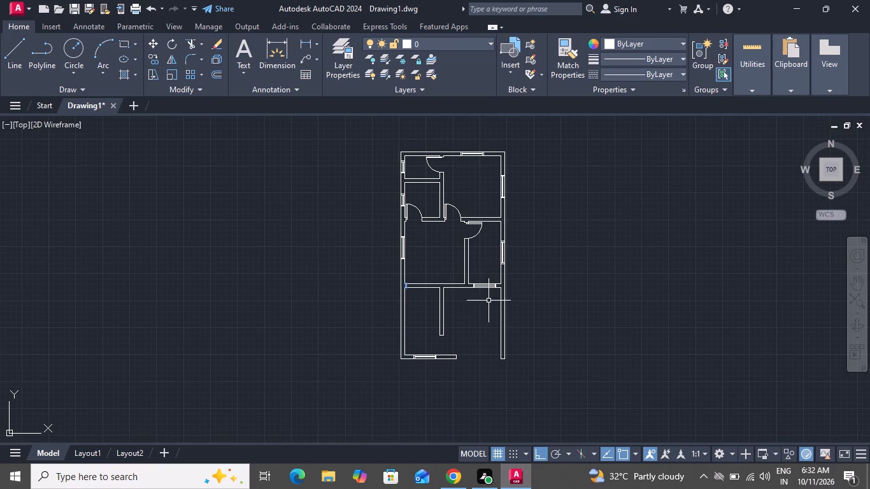
{"action": "key", "text": "Escape"}
{"action": "scroll", "coordinate": [402, 309], "scroll_direction": "up", "scroll_amount": 3}
{"action": "scroll", "coordinate": [408, 280], "scroll_direction": "down", "scroll_amount": 1}
{"action": "scroll", "coordinate": [408, 280], "scroll_direction": "up", "scroll_amount": 1}
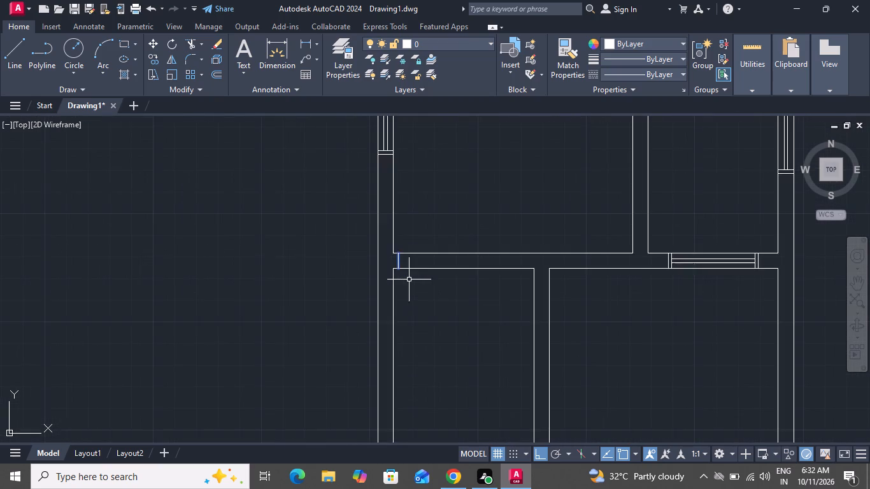
{"action": "scroll", "coordinate": [408, 276], "scroll_direction": "up", "scroll_amount": 2}
{"action": "scroll", "coordinate": [408, 276], "scroll_direction": "down", "scroll_amount": 1}
{"action": "left_click", "coordinate": [394, 250]}
{"action": "left_click", "coordinate": [369, 259]}
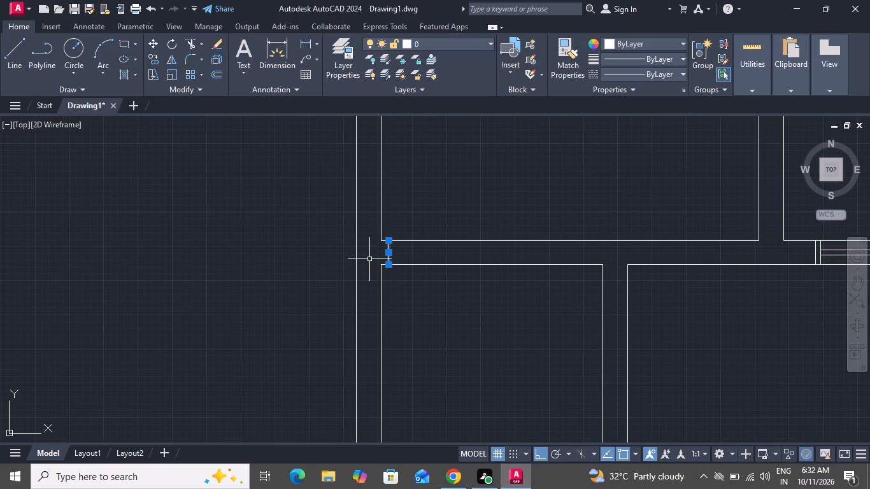
{"action": "key", "text": "Delete"}
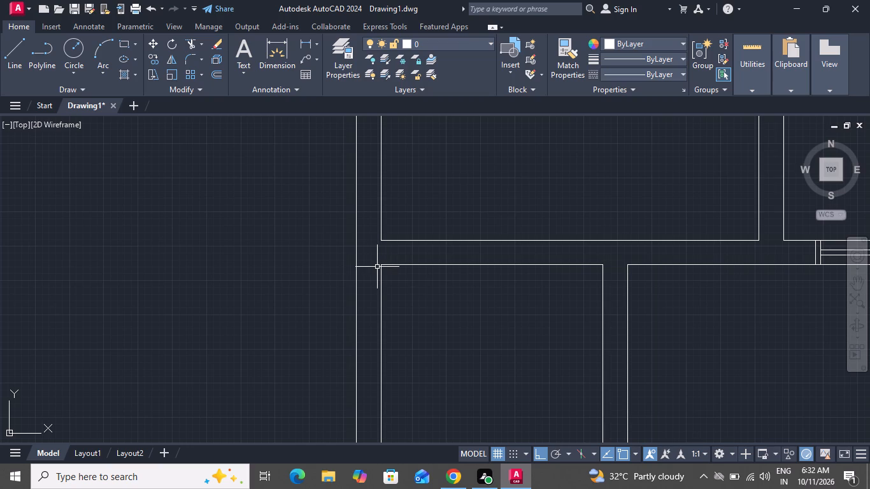
Draw a 9" vertical line across the horizontal partition, continuing the lower vertical partition's right face up to the upper face.
{"action": "left_click", "coordinate": [13, 54]}
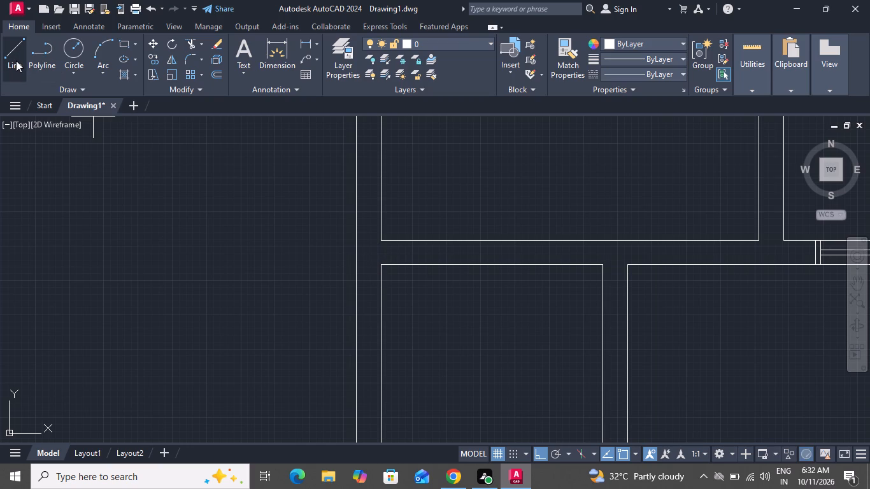
{"action": "scroll", "coordinate": [61, 118], "scroll_direction": "down", "scroll_amount": 1}
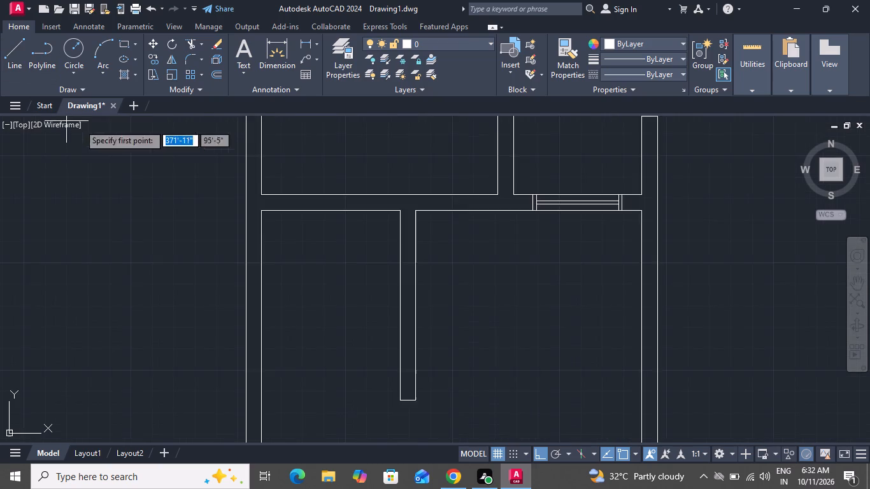
{"action": "scroll", "coordinate": [173, 118], "scroll_direction": "down", "scroll_amount": 2}
{"action": "scroll", "coordinate": [282, 136], "scroll_direction": "up", "scroll_amount": 4}
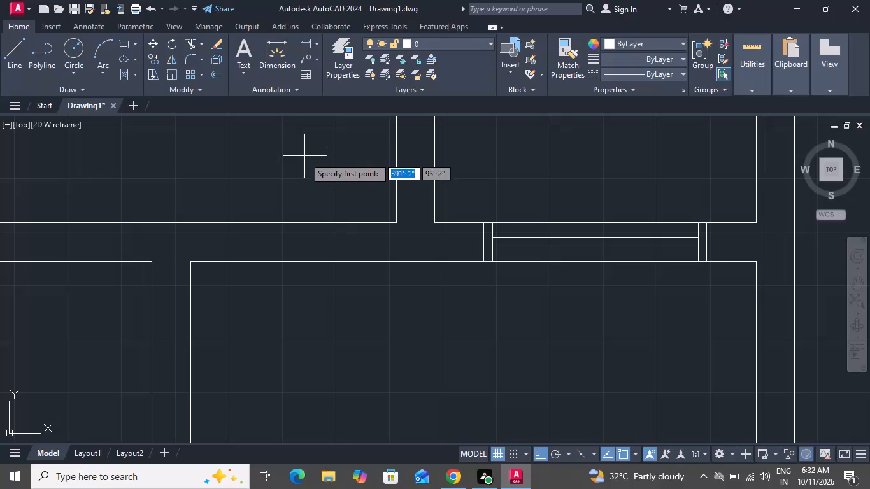
{"action": "left_click", "coordinate": [191, 262]}
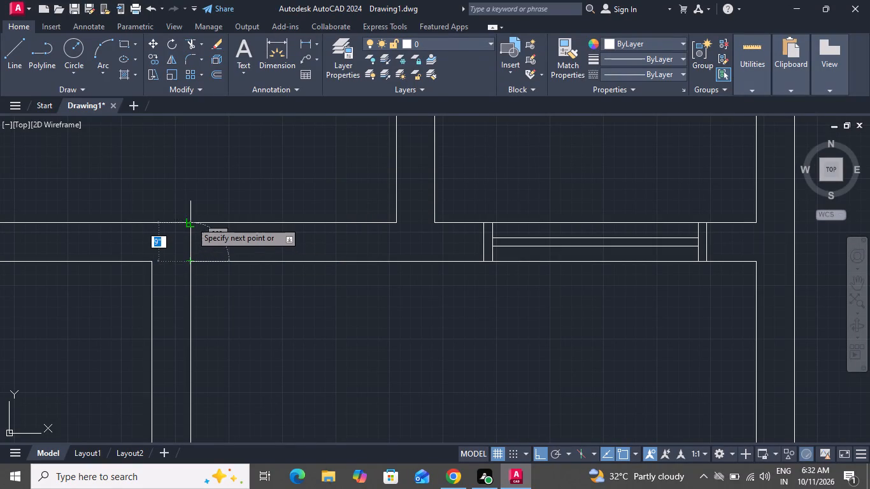
{"action": "left_click", "coordinate": [191, 222]}
{"action": "right_click", "coordinate": [191, 220]}
{"action": "left_click", "coordinate": [221, 239]}
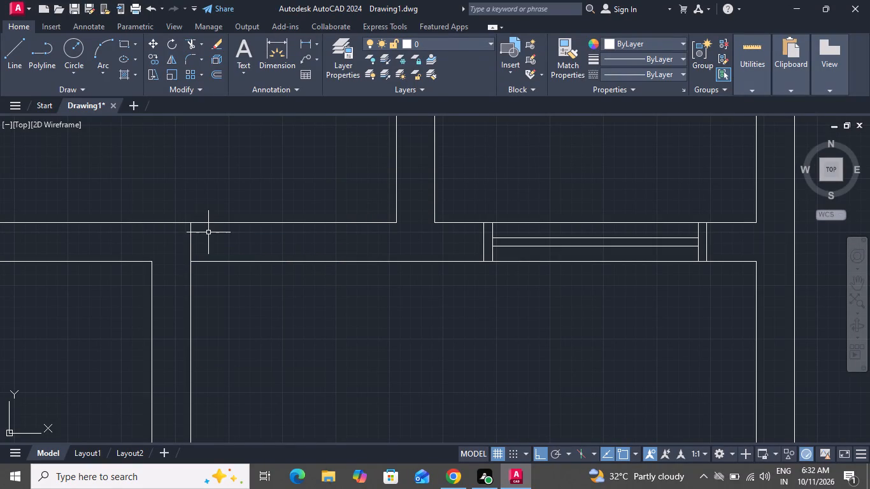
Draw a vertical line across the horizontal partition, continuing the upper vertical partition's left face down to the lower face.
{"action": "left_click", "coordinate": [6, 52]}
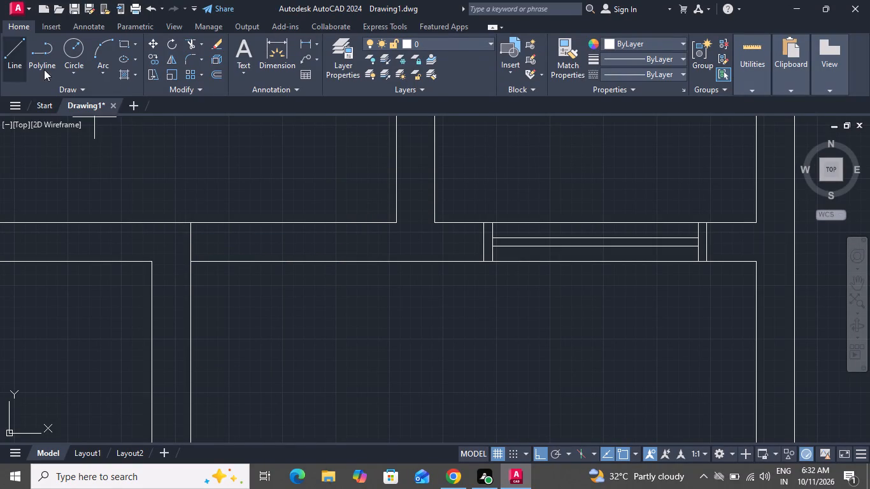
{"action": "left_click", "coordinate": [393, 224]}
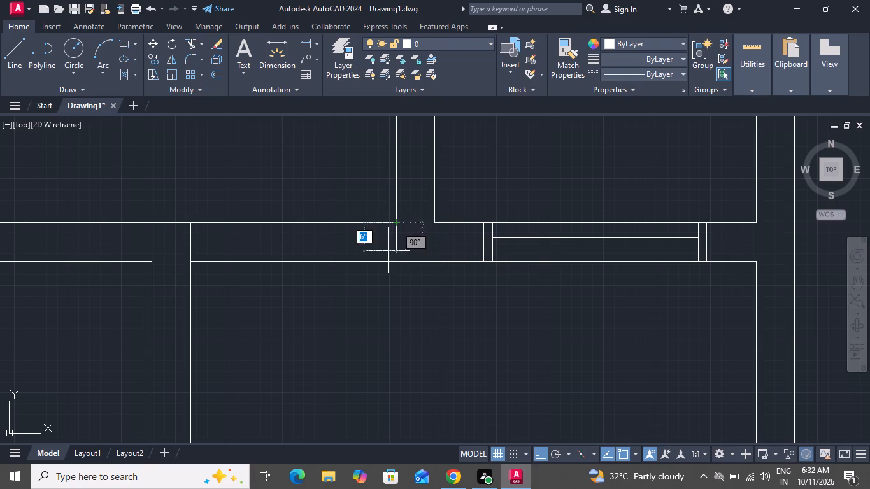
{"action": "left_click", "coordinate": [394, 263]}
{"action": "right_click", "coordinate": [394, 262]}
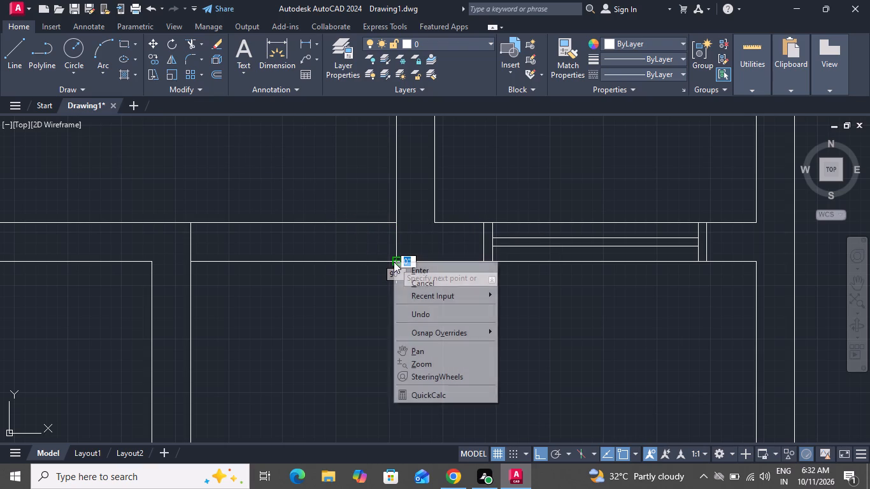
{"action": "left_click", "coordinate": [409, 281]}
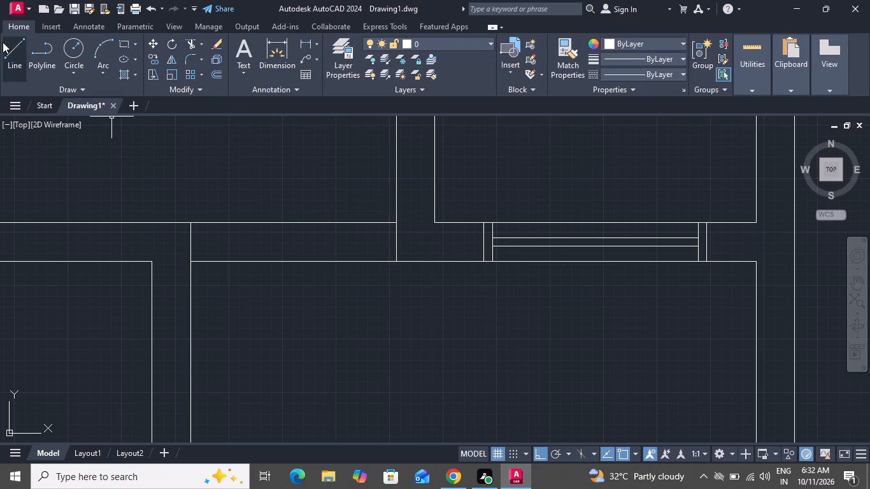
Draw a vertical line between the partition's faces near the middle of the new door opening.
{"action": "left_click", "coordinate": [14, 48]}
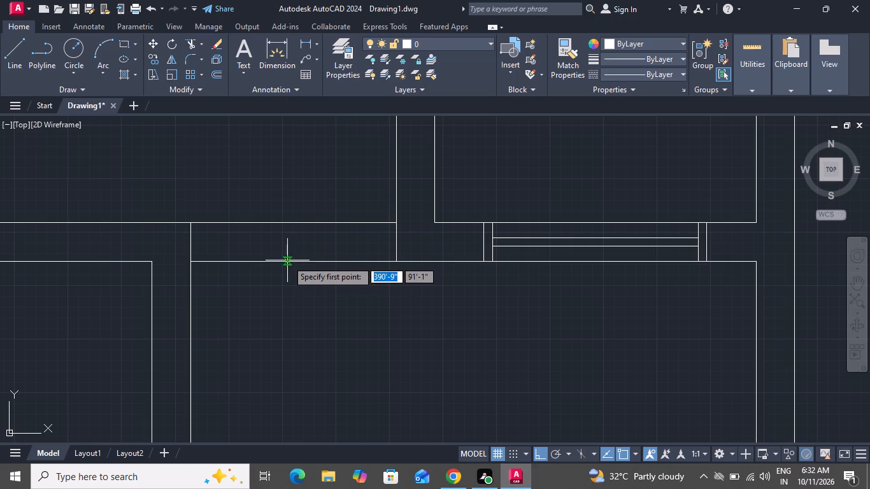
{"action": "scroll", "coordinate": [303, 304], "scroll_direction": "down", "scroll_amount": 1}
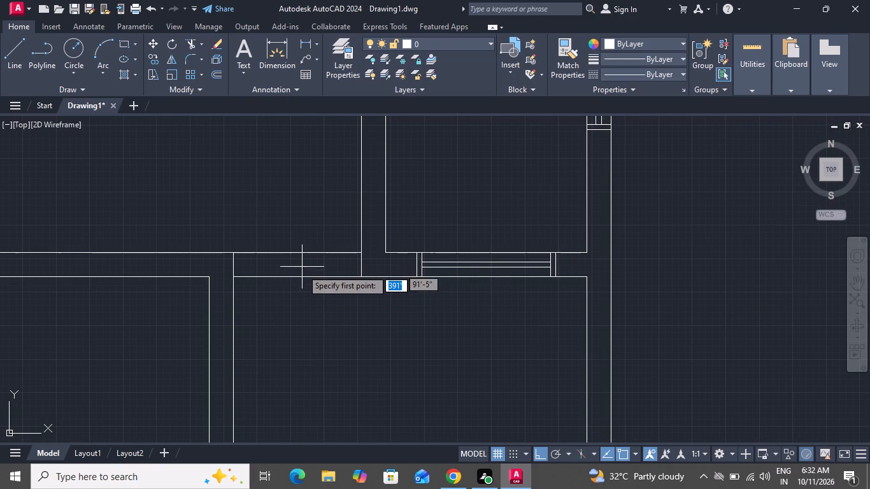
{"action": "left_click", "coordinate": [294, 278]}
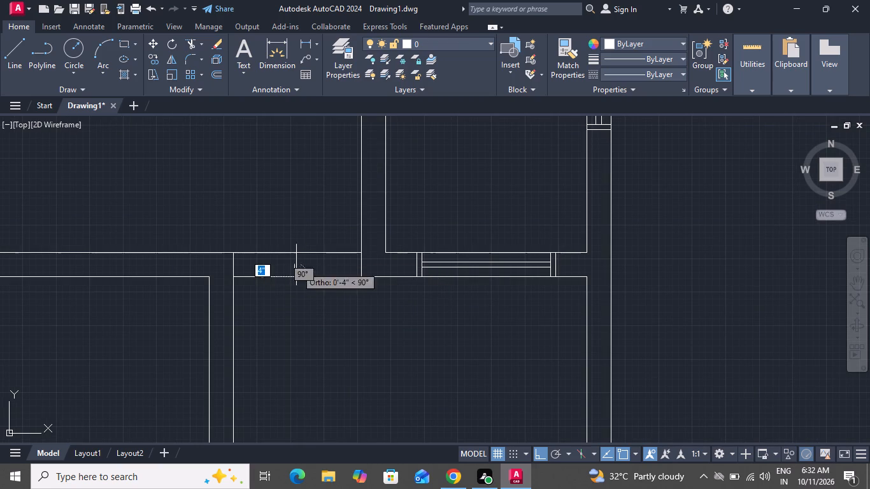
{"action": "left_click", "coordinate": [295, 255]}
{"action": "right_click", "coordinate": [293, 255]}
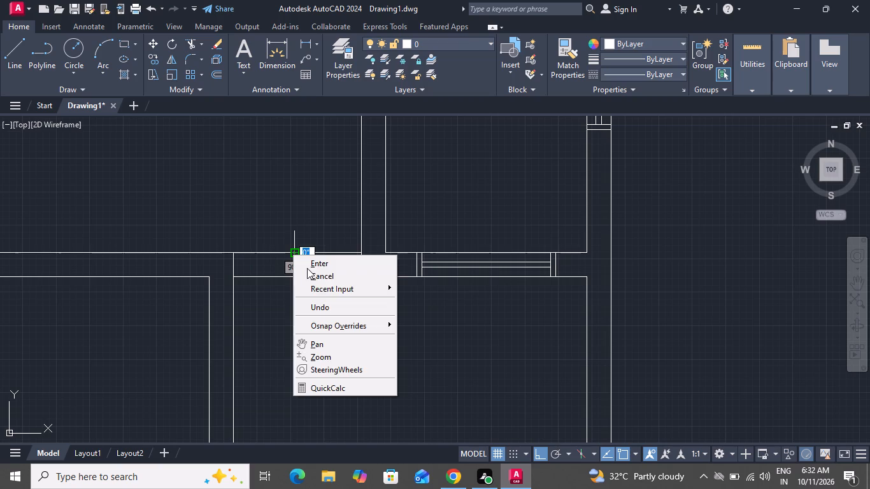
{"action": "left_click", "coordinate": [310, 276]}
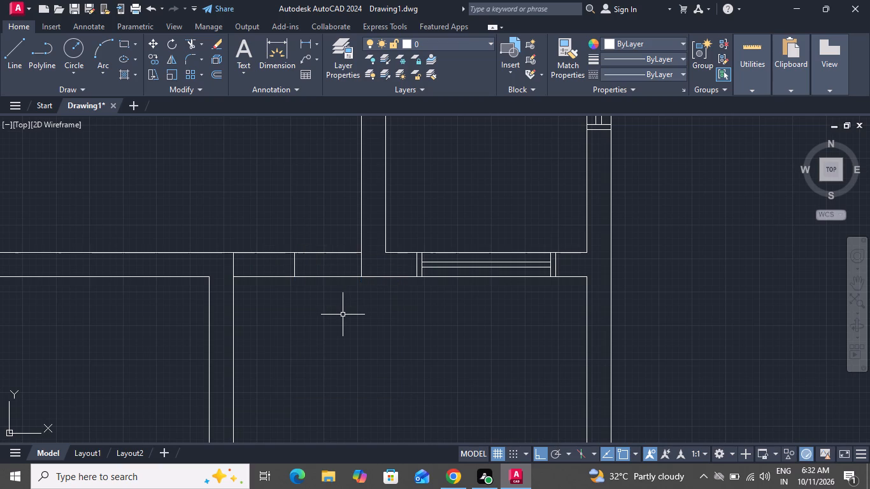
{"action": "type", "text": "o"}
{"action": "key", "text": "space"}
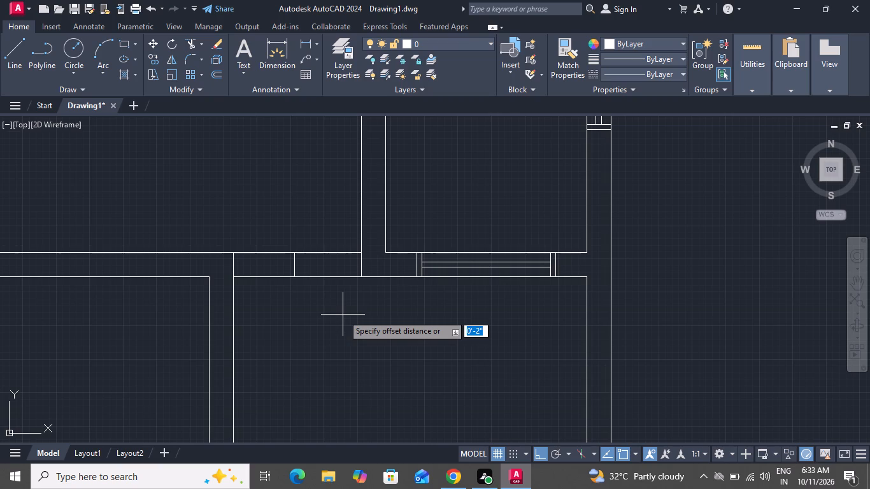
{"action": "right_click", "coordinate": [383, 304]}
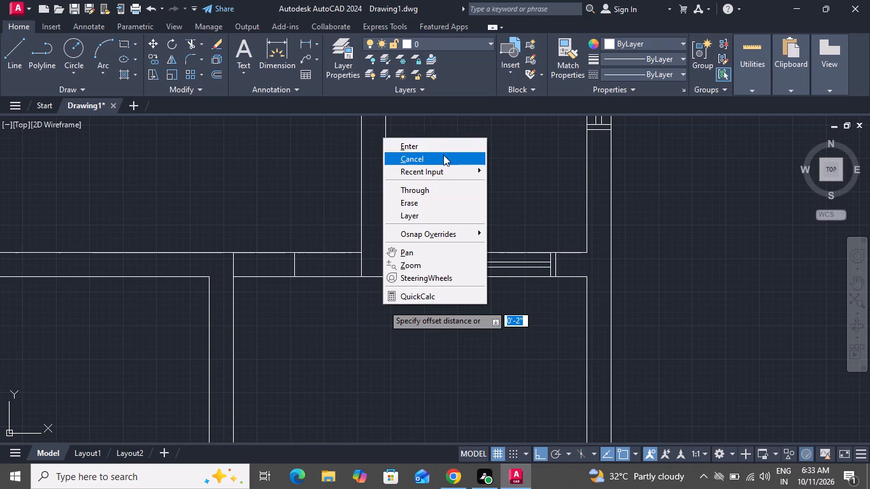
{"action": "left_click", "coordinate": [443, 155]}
Offset both jamb lines of the new door opening 3" inward.
{"action": "type", "text": "o"}
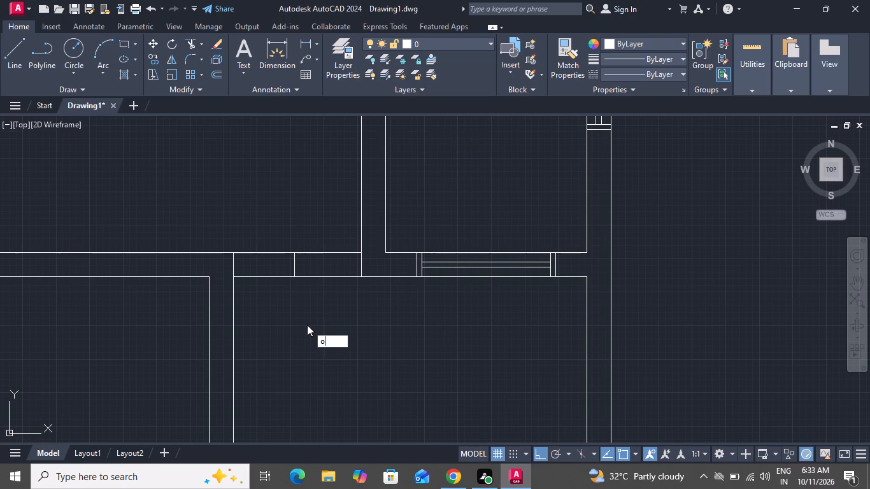
{"action": "key", "text": "space"}
{"action": "key", "text": "3"}
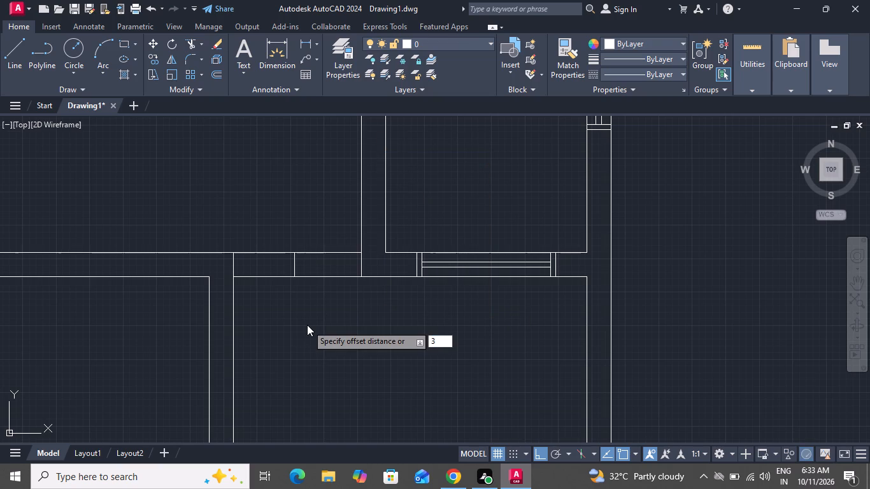
{"action": "key", "text": "shift+quotedbl"}
{"action": "key", "text": "Return"}
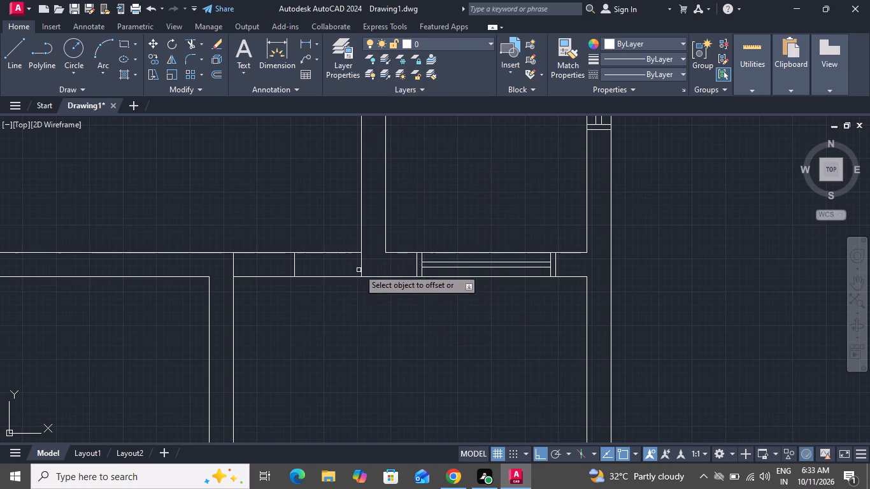
{"action": "left_click", "coordinate": [361, 266]}
{"action": "left_click", "coordinate": [351, 266]}
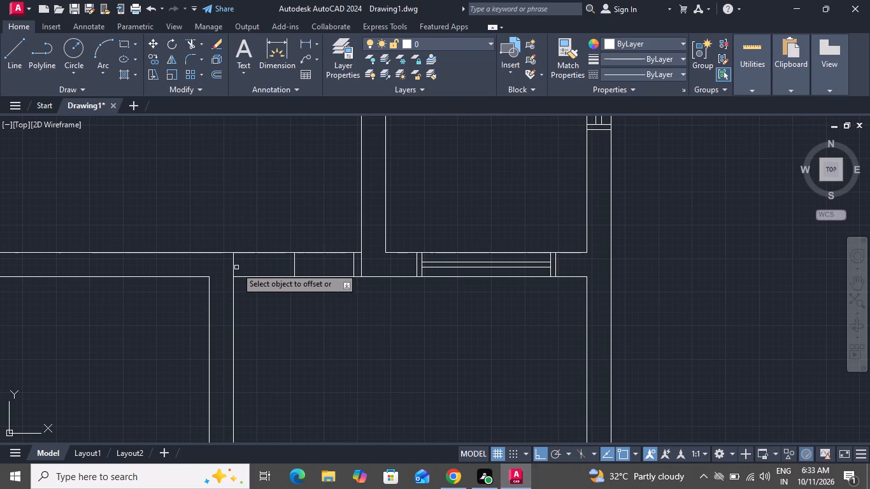
{"action": "left_click", "coordinate": [233, 268]}
{"action": "left_click", "coordinate": [255, 269]}
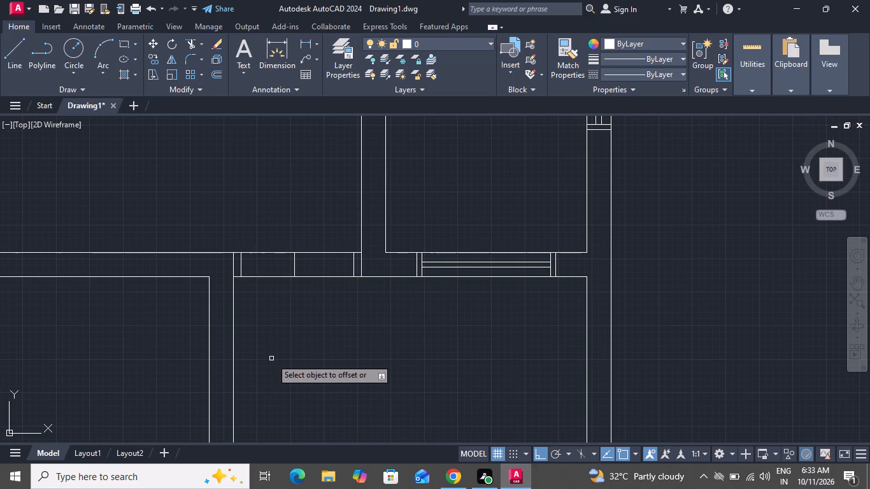
{"action": "right_click", "coordinate": [271, 358]}
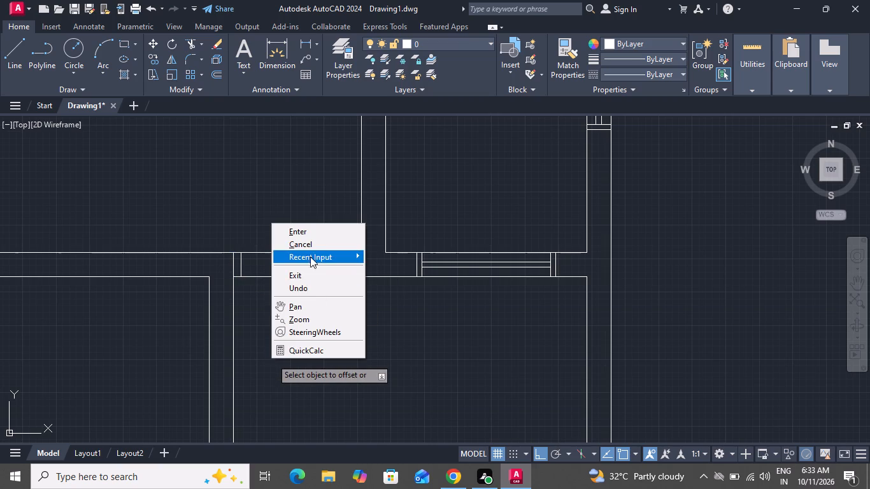
{"action": "left_click", "coordinate": [308, 243]}
Draw a 3' vertical door-leaf line upward from the midpoint of the opening's right inner frame line.
{"action": "left_click", "coordinate": [4, 57]}
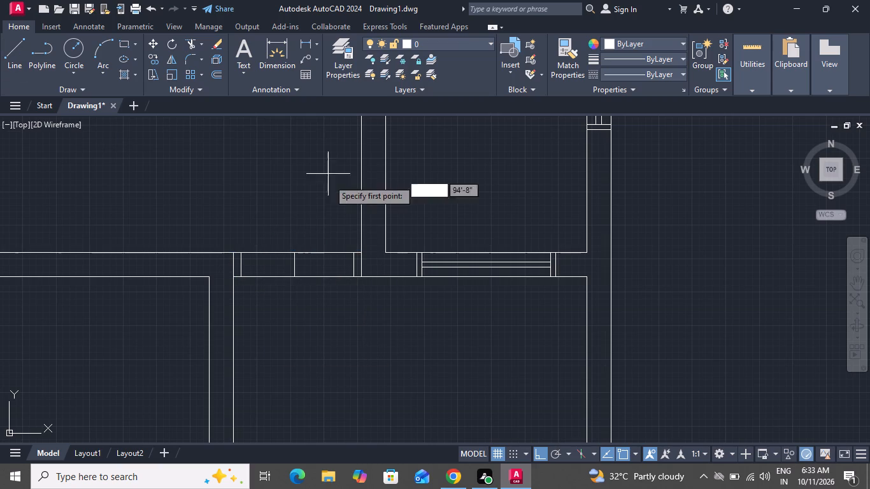
{"action": "left_click", "coordinate": [353, 261]}
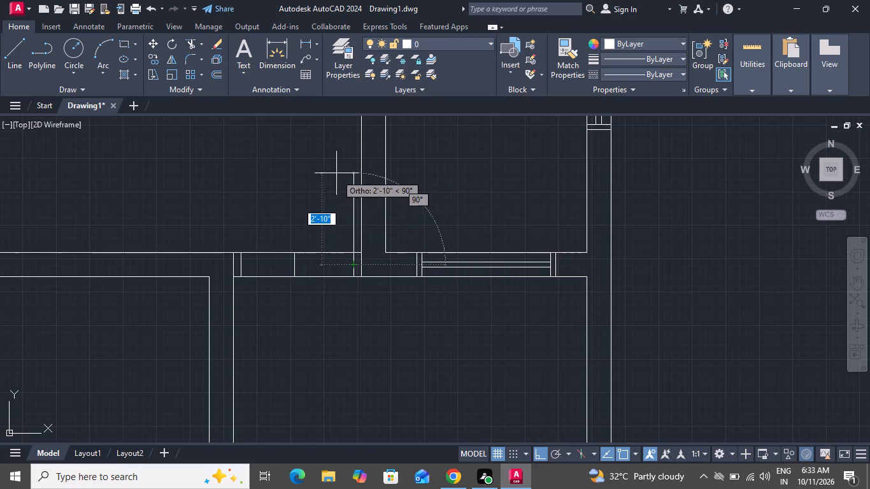
{"action": "type", "text": "3'"}
{"action": "key", "text": "Return"}
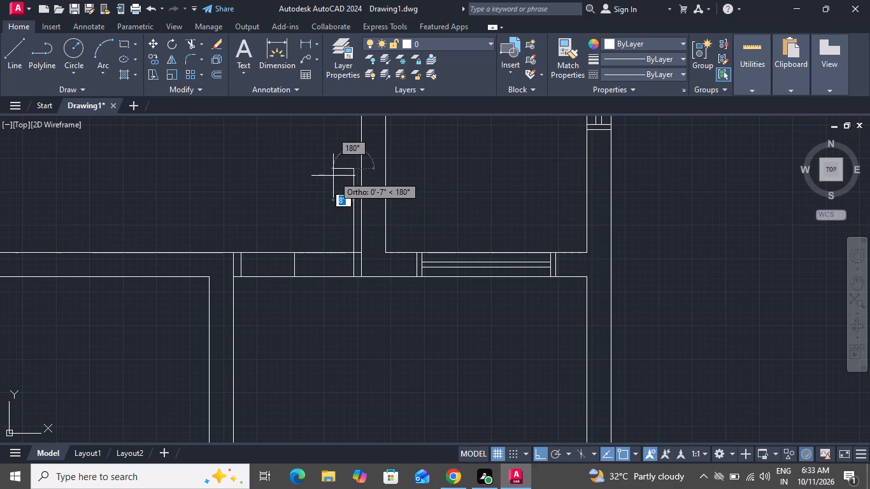
{"action": "right_click", "coordinate": [333, 176]}
{"action": "left_click", "coordinate": [345, 198]}
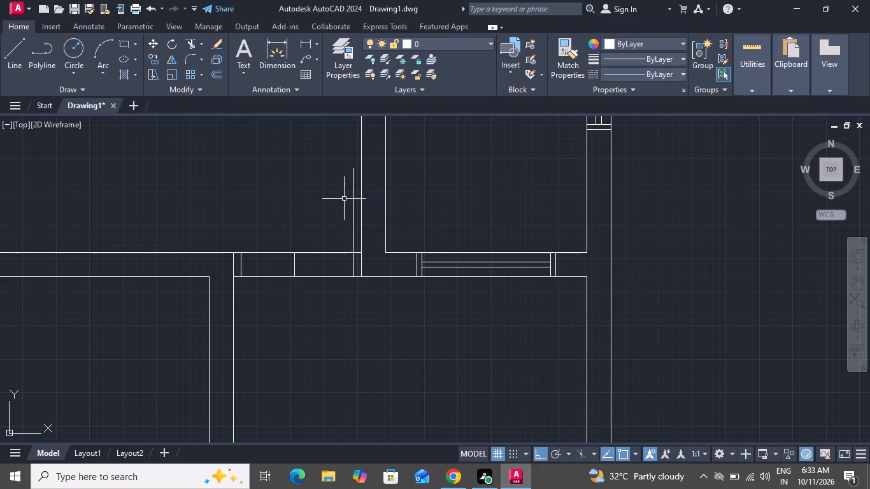
Offset the 3' door-leaf line 2" to the left to give the leaf its thickness.
{"action": "key", "text": "o"}
{"action": "key", "text": "space"}
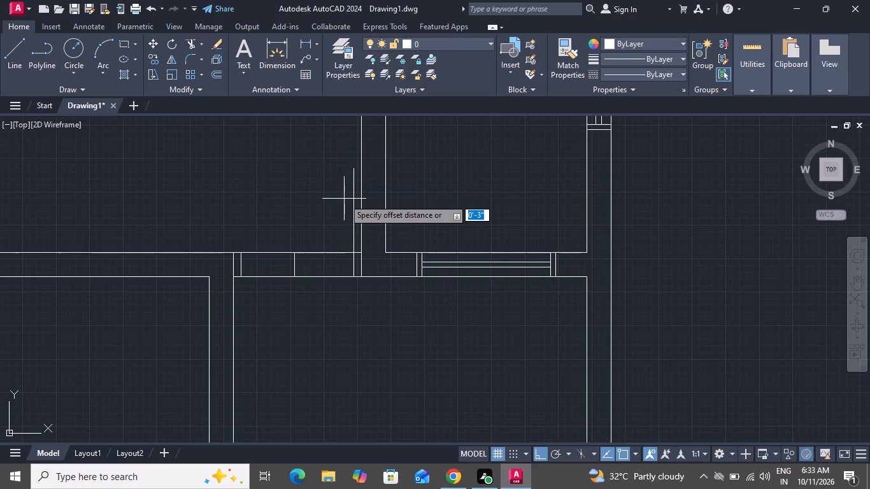
{"action": "key", "text": "2"}
{"action": "key", "text": "shift+quotedbl"}
{"action": "key", "text": "Return"}
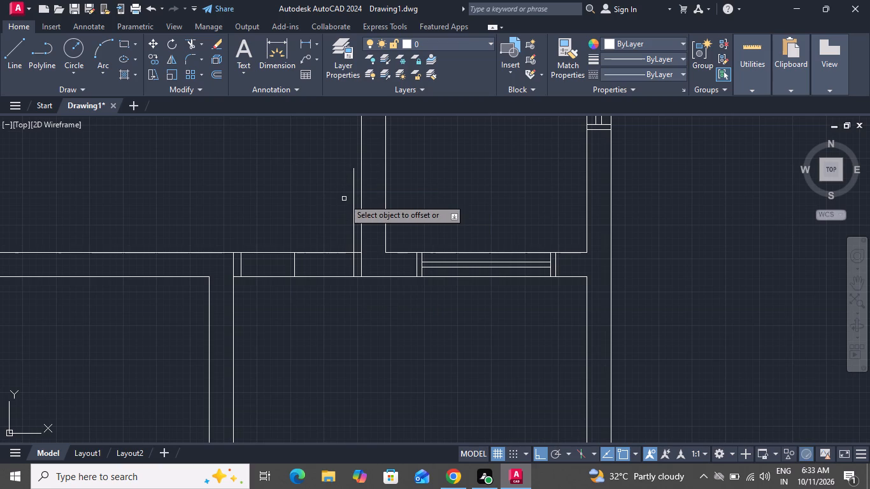
{"action": "left_click", "coordinate": [352, 197]}
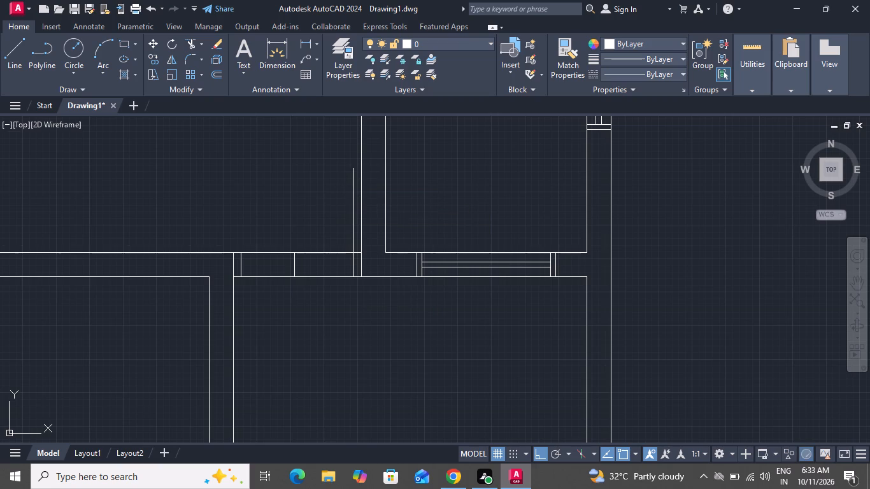
{"action": "left_click", "coordinate": [310, 204]}
{"action": "right_click", "coordinate": [310, 204]}
{"action": "left_click", "coordinate": [335, 223]}
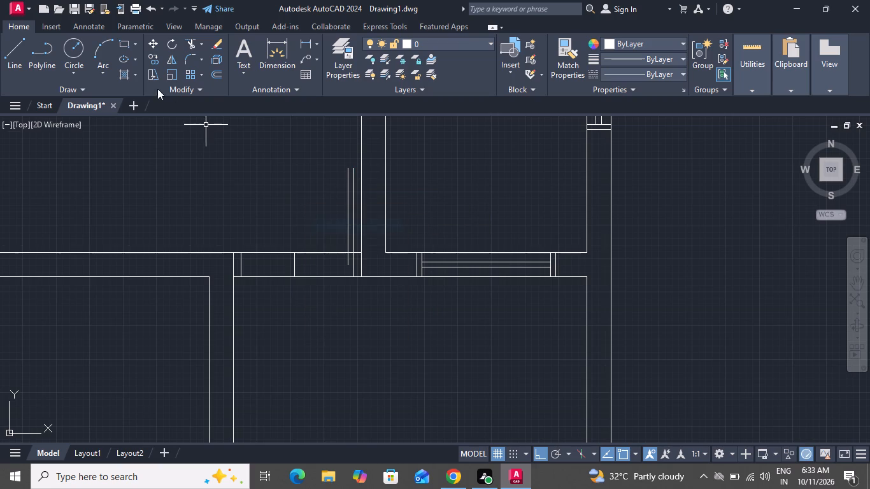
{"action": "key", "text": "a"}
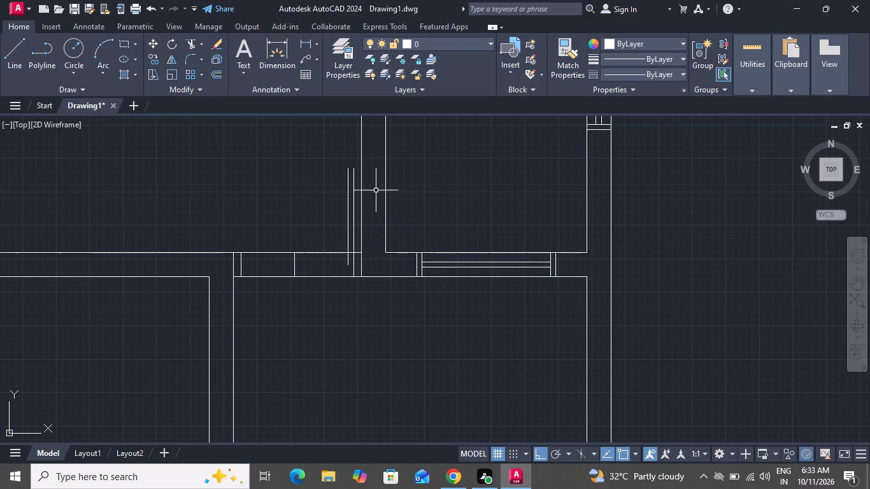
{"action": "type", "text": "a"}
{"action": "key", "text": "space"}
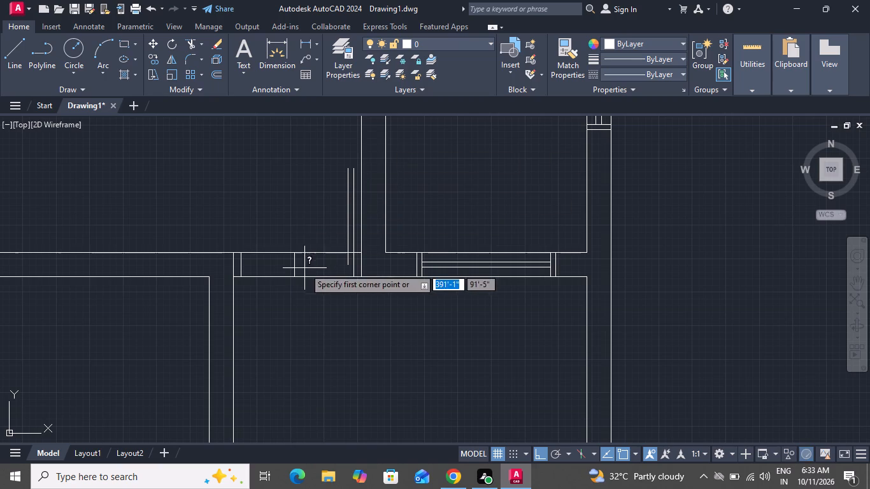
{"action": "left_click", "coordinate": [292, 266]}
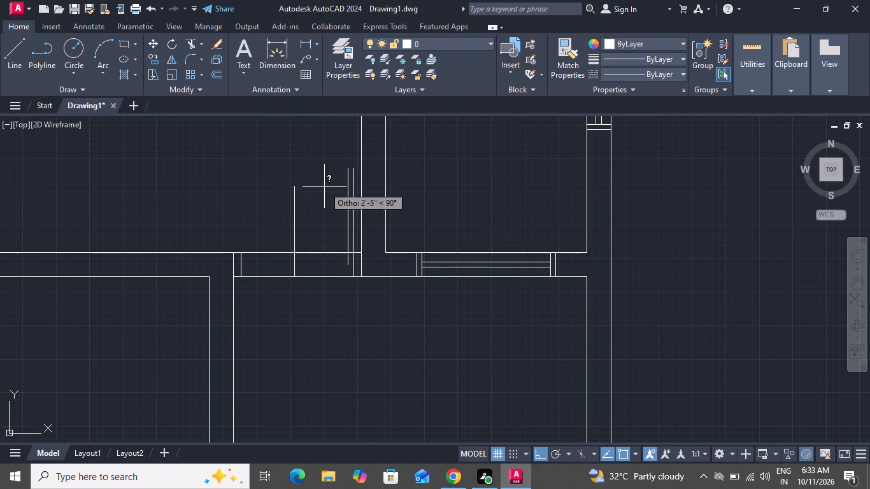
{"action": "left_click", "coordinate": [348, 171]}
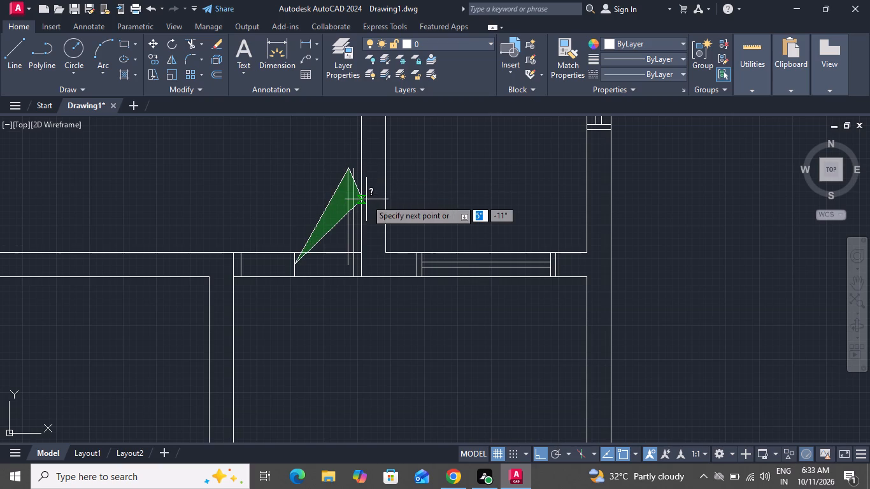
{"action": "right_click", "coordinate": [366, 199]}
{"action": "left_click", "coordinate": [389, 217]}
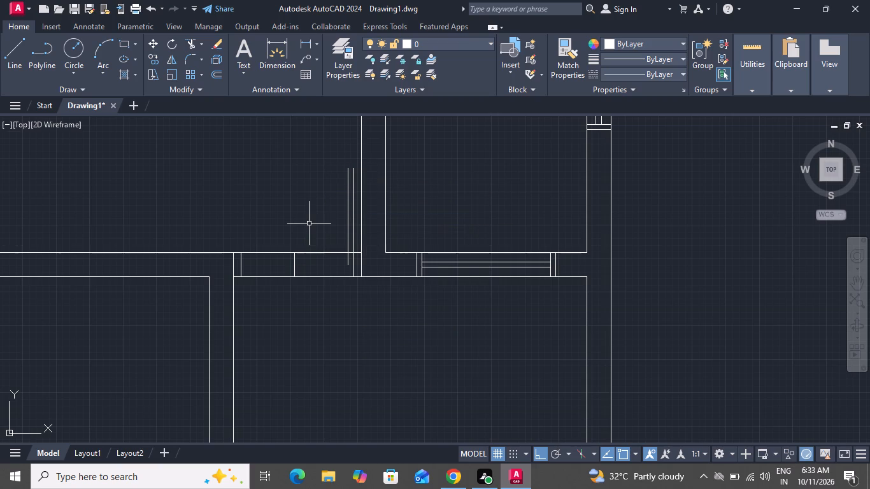
Draw a three-point swing arc from the midpoint of the opening's centre line to the top of the new door leaf.
{"action": "type", "text": "a"}
{"action": "key", "text": "space"}
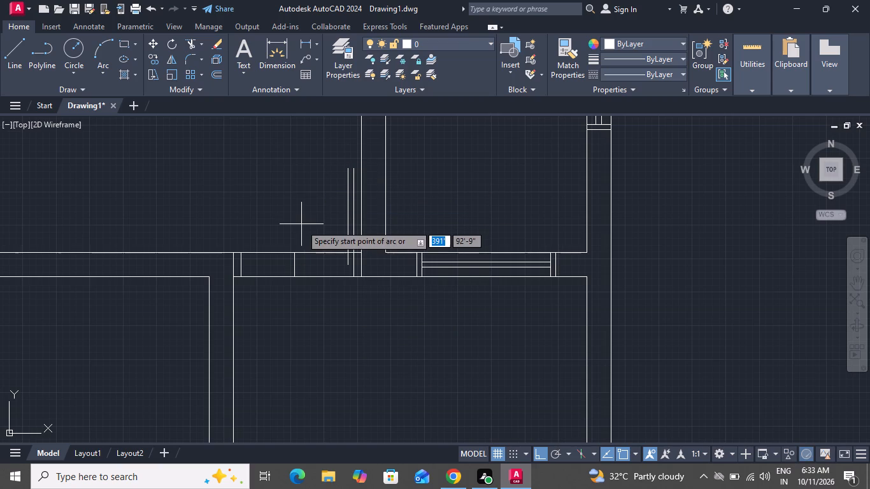
{"action": "left_click", "coordinate": [294, 268]}
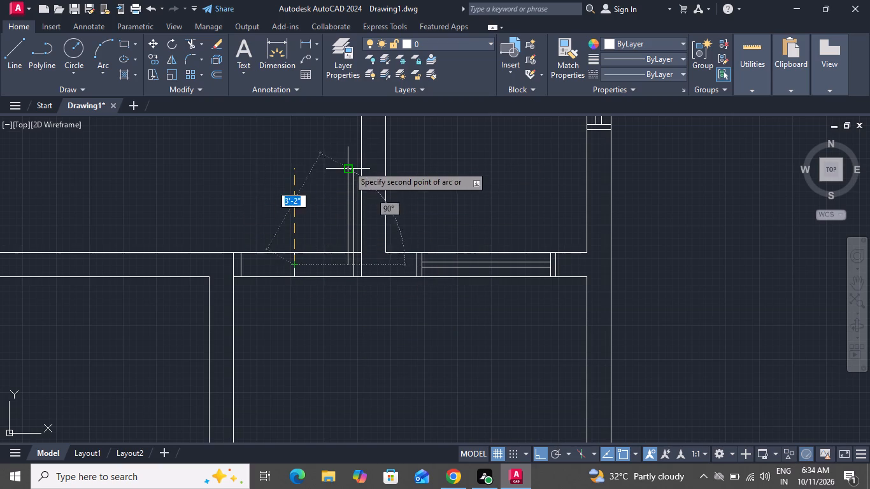
{"action": "left_click", "coordinate": [348, 167]}
{"action": "left_click", "coordinate": [356, 166]}
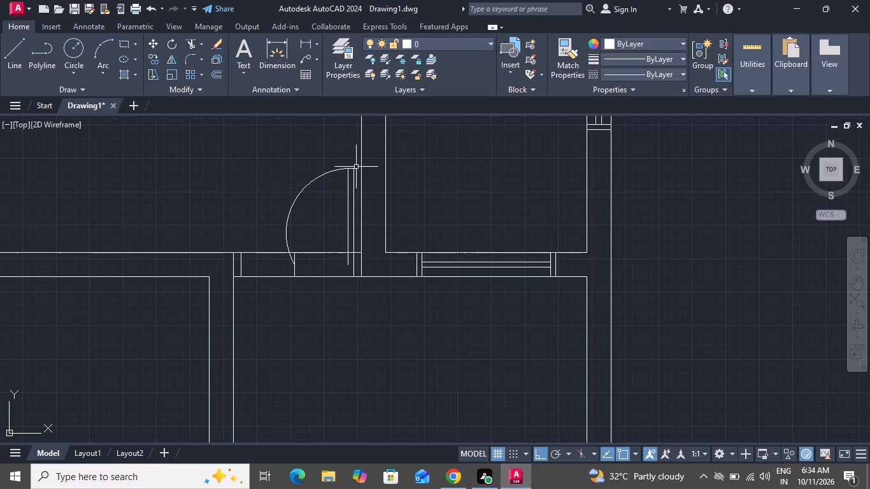
Mirror the door leaf and swing arc about the vertical axis through the opening's centre, keeping the originals, to make a double door.
{"action": "scroll", "coordinate": [350, 242], "scroll_direction": "down", "scroll_amount": 1}
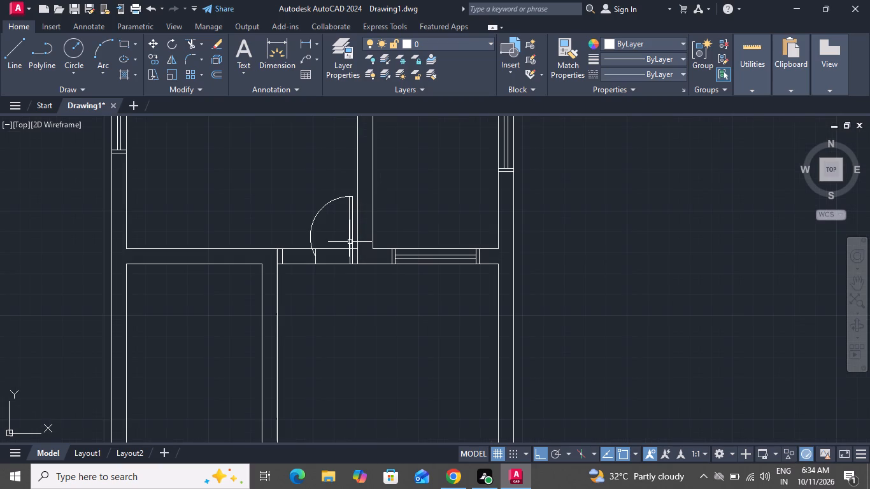
{"action": "left_click", "coordinate": [347, 190]}
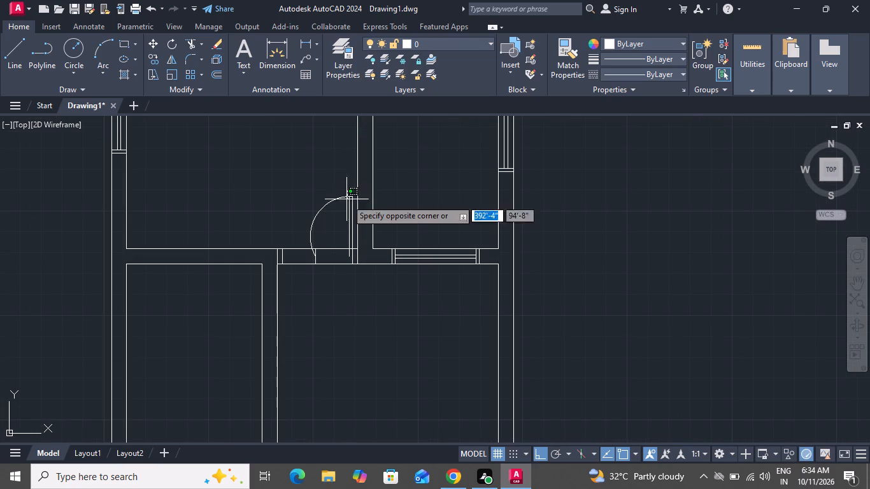
{"action": "left_click", "coordinate": [321, 222]}
{"action": "scroll", "coordinate": [338, 234], "scroll_direction": "up", "scroll_amount": 3}
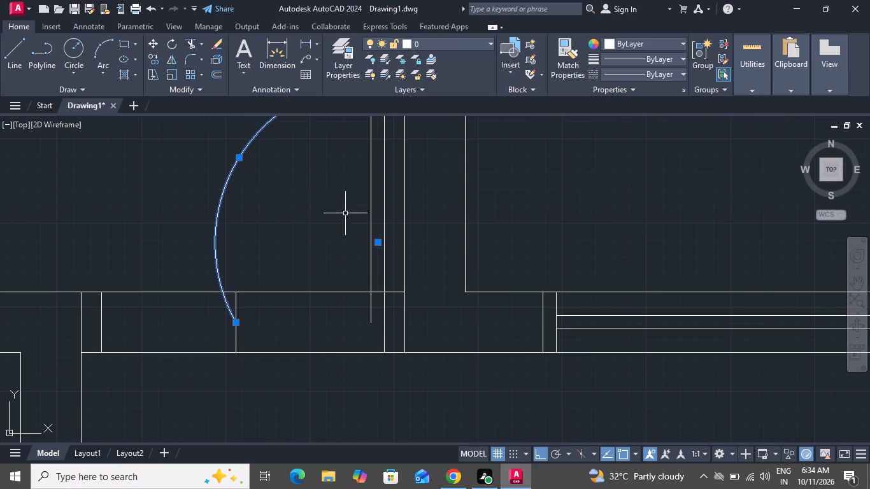
{"action": "left_click", "coordinate": [392, 179]}
{"action": "left_click", "coordinate": [189, 226]}
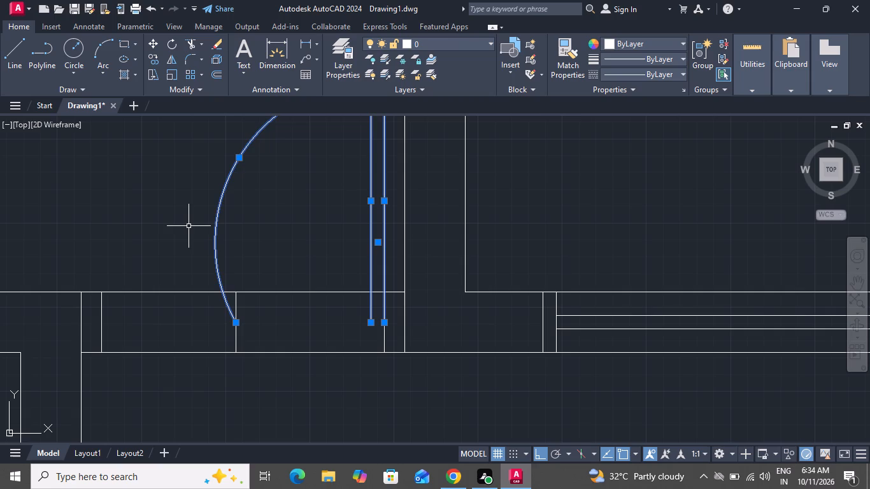
{"action": "scroll", "coordinate": [220, 241], "scroll_direction": "up", "scroll_amount": 1}
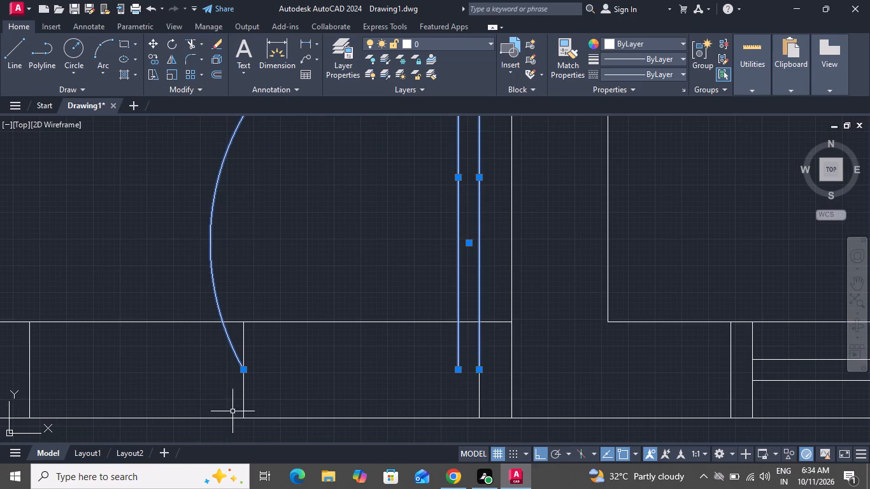
{"action": "type", "text": "mi"}
{"action": "key", "text": "space"}
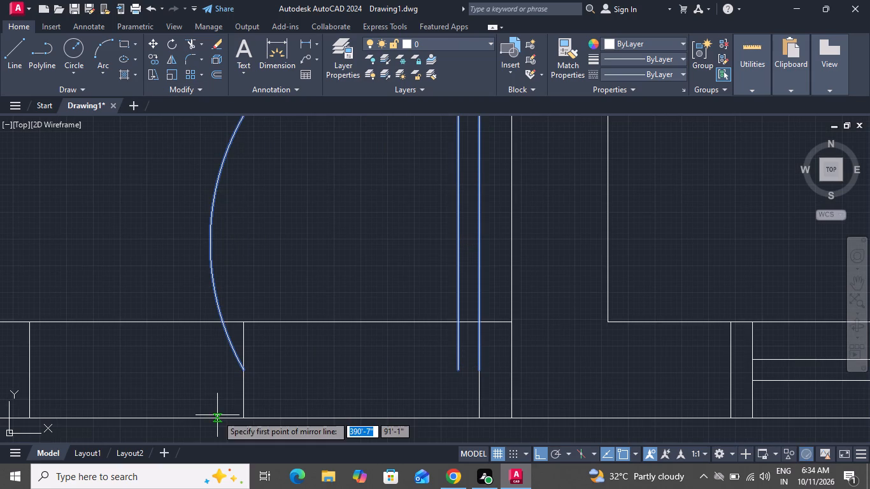
{"action": "left_click", "coordinate": [241, 371]}
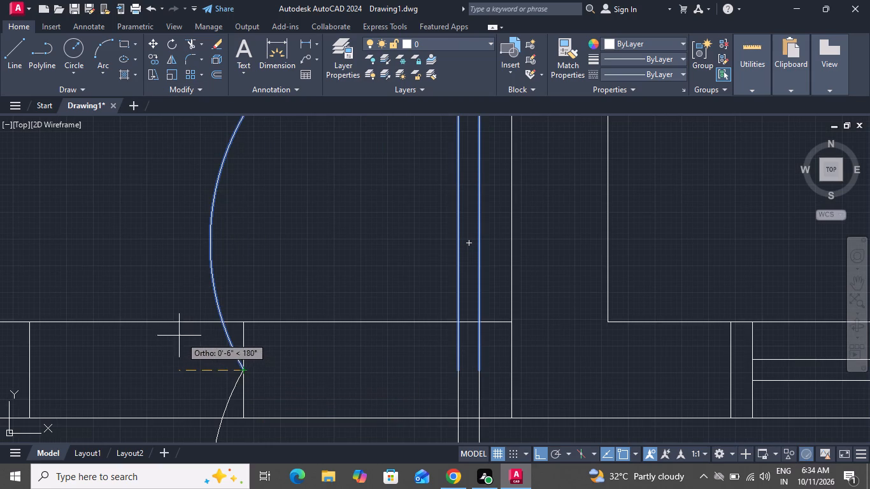
{"action": "scroll", "coordinate": [113, 230], "scroll_direction": "down", "scroll_amount": 1}
{"action": "scroll", "coordinate": [118, 234], "scroll_direction": "up", "scroll_amount": 1}
{"action": "scroll", "coordinate": [118, 235], "scroll_direction": "down", "scroll_amount": 1}
{"action": "left_click", "coordinate": [118, 235]}
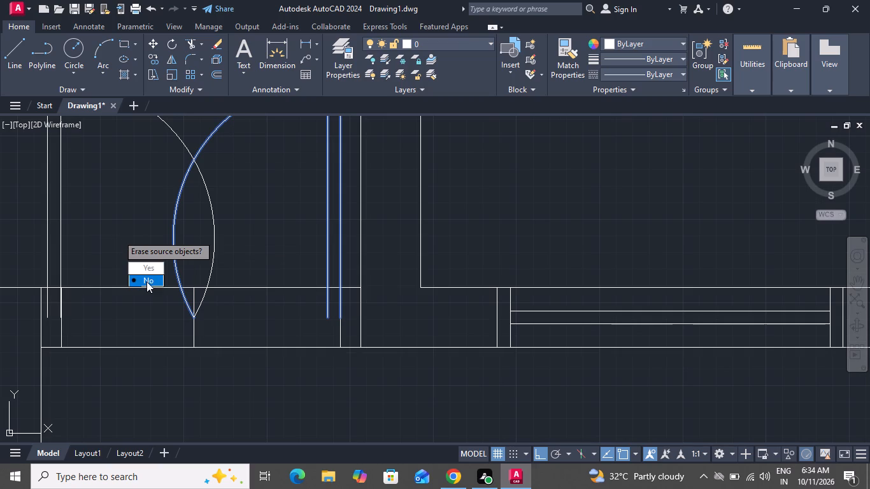
{"action": "left_click_drag", "start_coordinate": [146, 281], "coordinate": [118, 235]}
Delete the short vertical centre line in the double door opening.
{"action": "scroll", "coordinate": [149, 281], "scroll_direction": "down", "scroll_amount": 2}
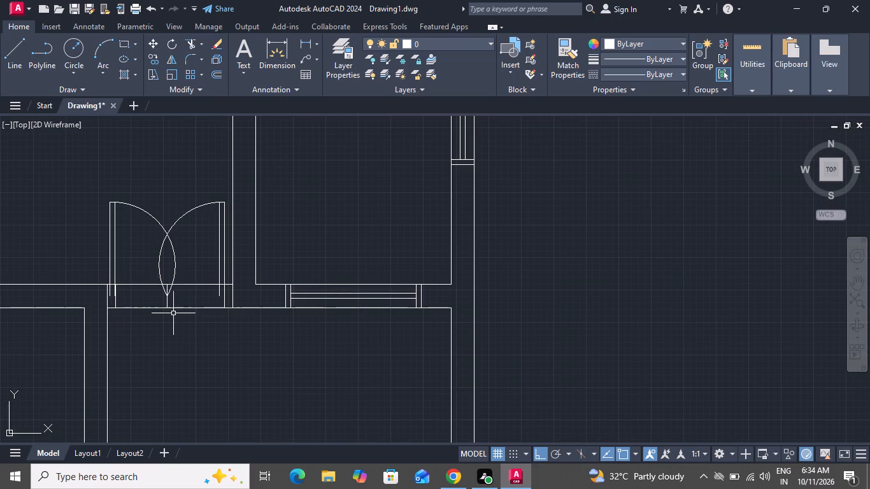
{"action": "scroll", "coordinate": [173, 313], "scroll_direction": "up", "scroll_amount": 2}
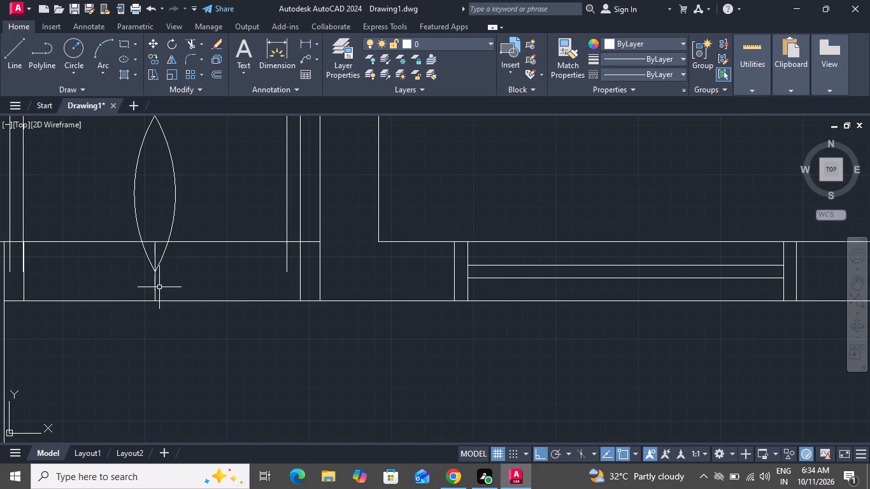
{"action": "left_click", "coordinate": [156, 288]}
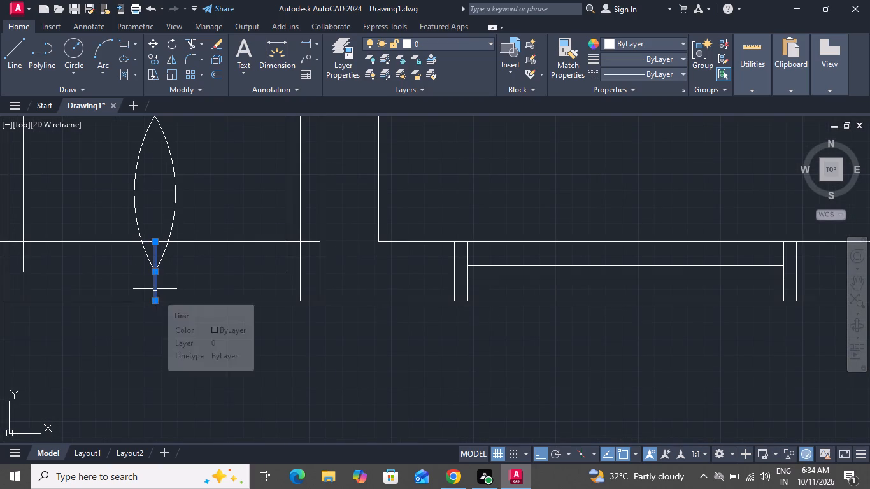
{"action": "key", "text": "Delete"}
Trim the outer left and inner right leaf lines and the right outer jamb line where they cross the wall thickness.
{"action": "scroll", "coordinate": [200, 316], "scroll_direction": "down", "scroll_amount": 2}
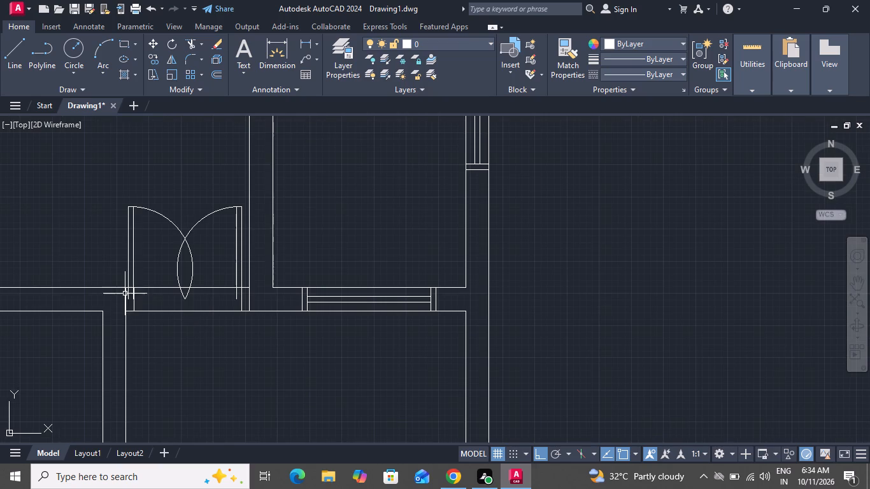
{"action": "scroll", "coordinate": [125, 294], "scroll_direction": "up", "scroll_amount": 6}
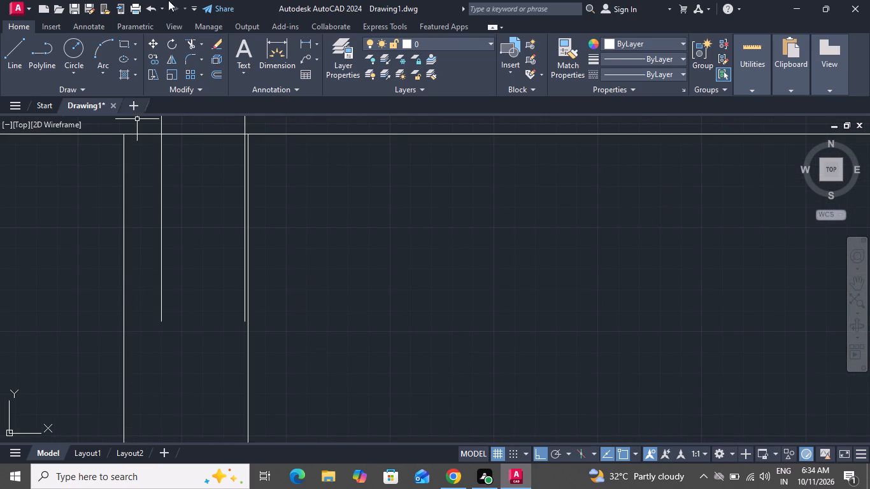
{"action": "left_click", "coordinate": [192, 40]}
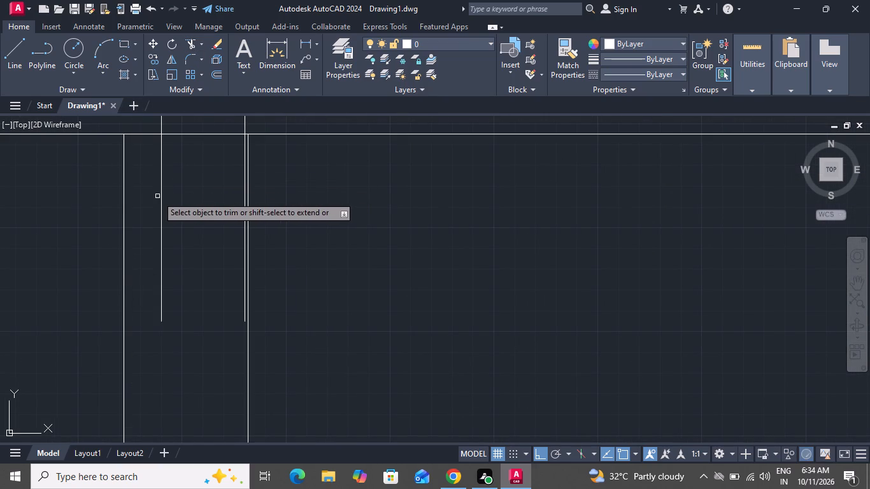
{"action": "left_click", "coordinate": [159, 196]}
{"action": "left_click", "coordinate": [166, 227]}
{"action": "scroll", "coordinate": [201, 269], "scroll_direction": "down", "scroll_amount": 3}
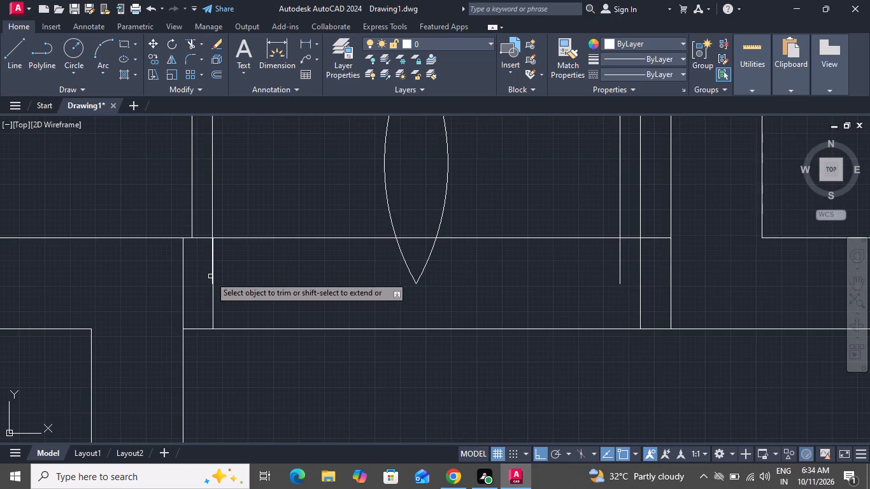
{"action": "scroll", "coordinate": [217, 280], "scroll_direction": "down", "scroll_amount": 3}
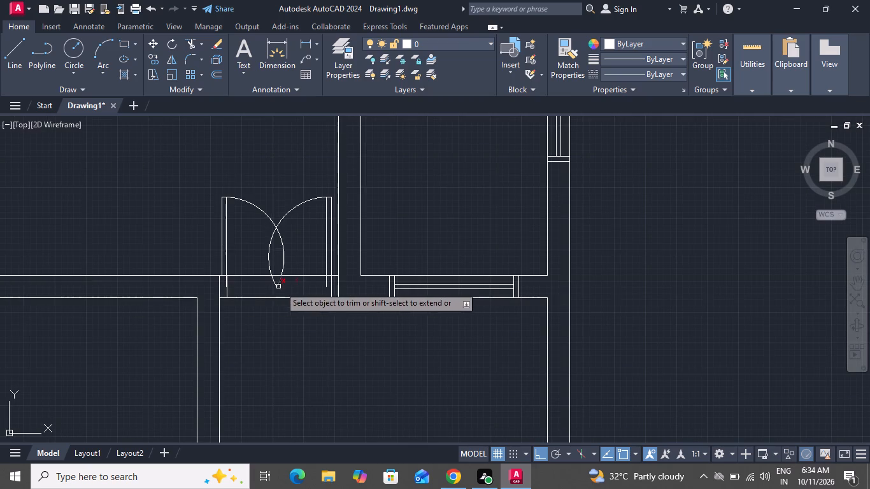
{"action": "scroll", "coordinate": [336, 292], "scroll_direction": "up", "scroll_amount": 3}
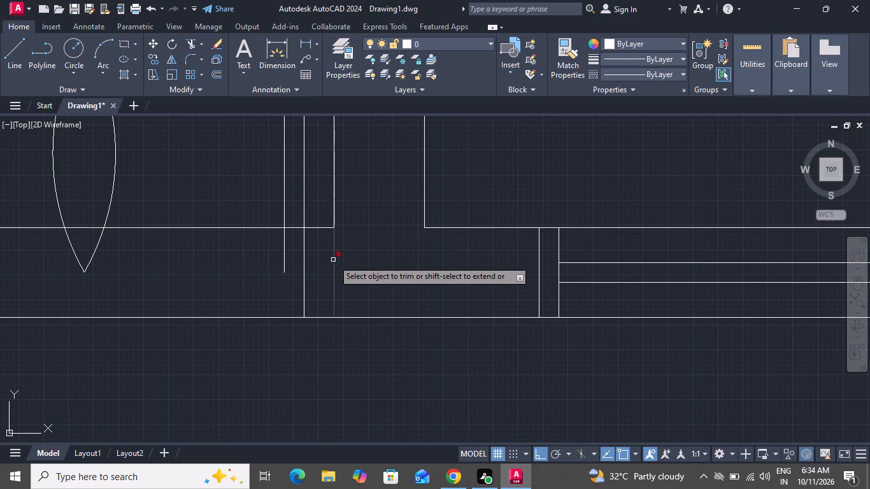
{"action": "left_click", "coordinate": [334, 260]}
{"action": "left_click", "coordinate": [282, 247]}
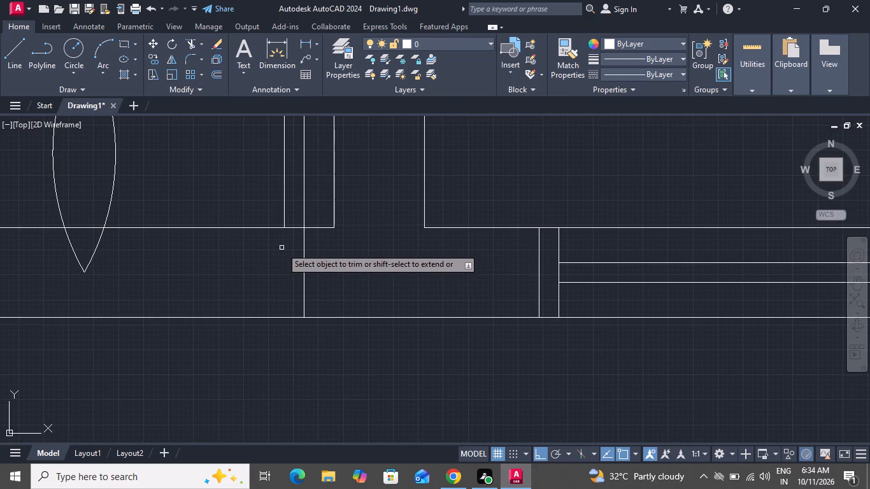
{"action": "scroll", "coordinate": [282, 298], "scroll_direction": "down", "scroll_amount": 4}
Trim away the upper and lower wall face lines across the double door opening, including the piece between the arcs.
{"action": "left_click", "coordinate": [278, 288]}
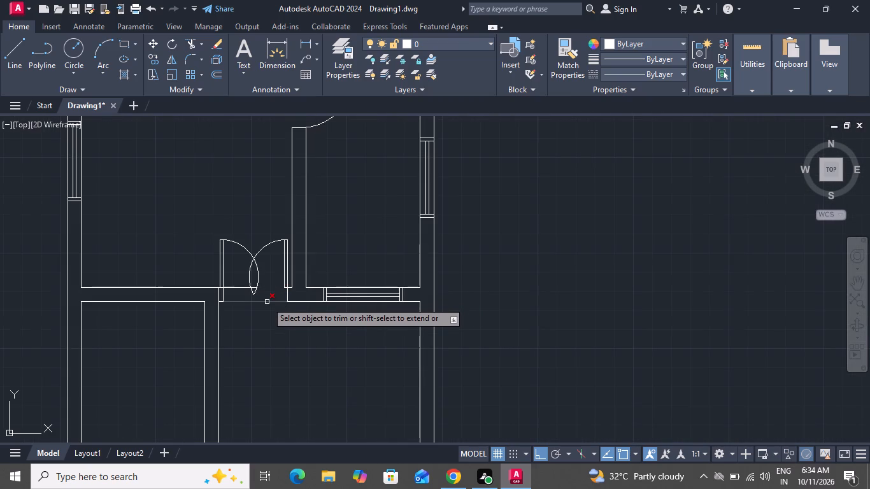
{"action": "left_click", "coordinate": [267, 302]}
{"action": "left_click", "coordinate": [237, 288]}
{"action": "scroll", "coordinate": [238, 321], "scroll_direction": "down", "scroll_amount": 2}
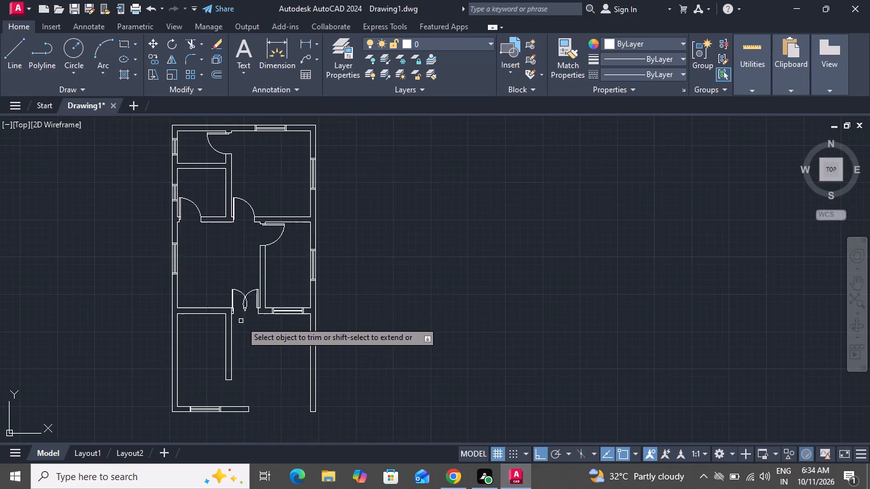
{"action": "scroll", "coordinate": [246, 290], "scroll_direction": "up", "scroll_amount": 2}
{"action": "scroll", "coordinate": [246, 290], "scroll_direction": "down", "scroll_amount": 1}
{"action": "scroll", "coordinate": [246, 290], "scroll_direction": "up", "scroll_amount": 4}
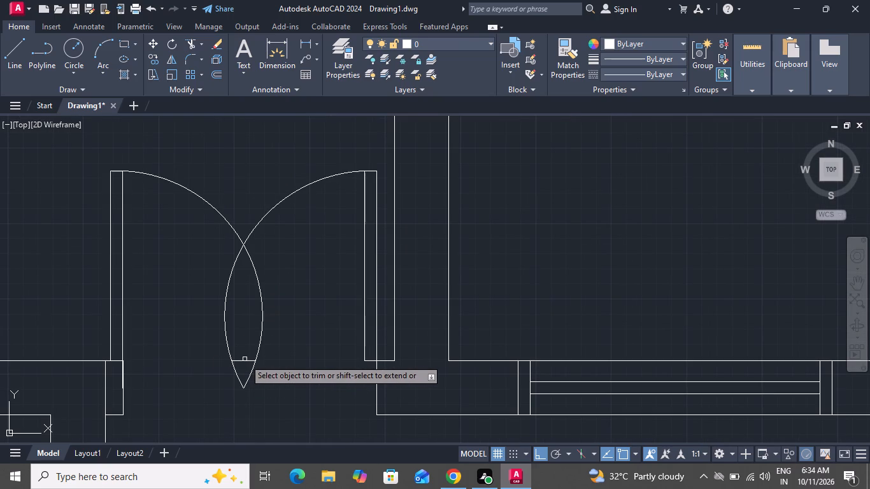
{"action": "left_click", "coordinate": [245, 361]}
{"action": "scroll", "coordinate": [276, 289], "scroll_direction": "down", "scroll_amount": 3}
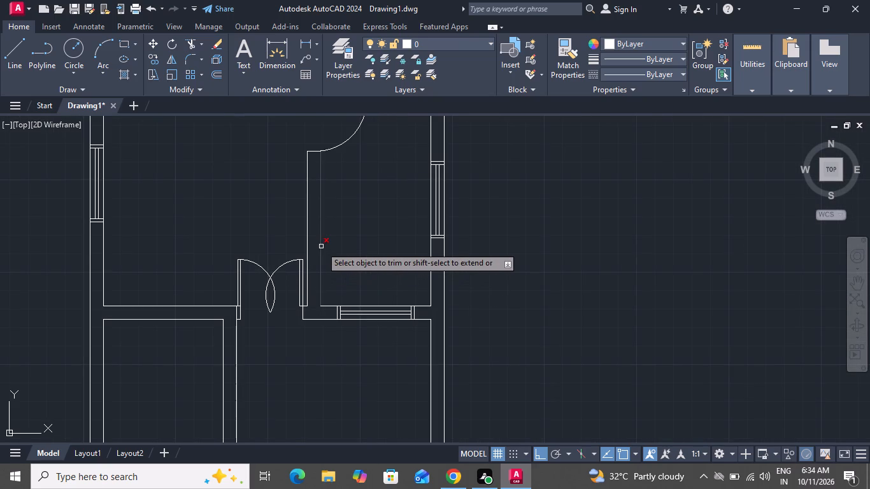
{"action": "scroll", "coordinate": [321, 246], "scroll_direction": "down", "scroll_amount": 3}
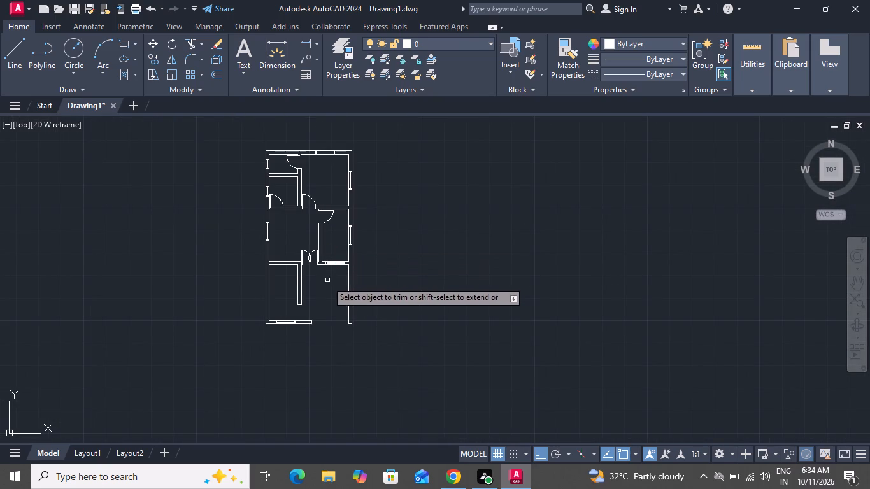
{"action": "scroll", "coordinate": [325, 283], "scroll_direction": "down", "scroll_amount": 1}
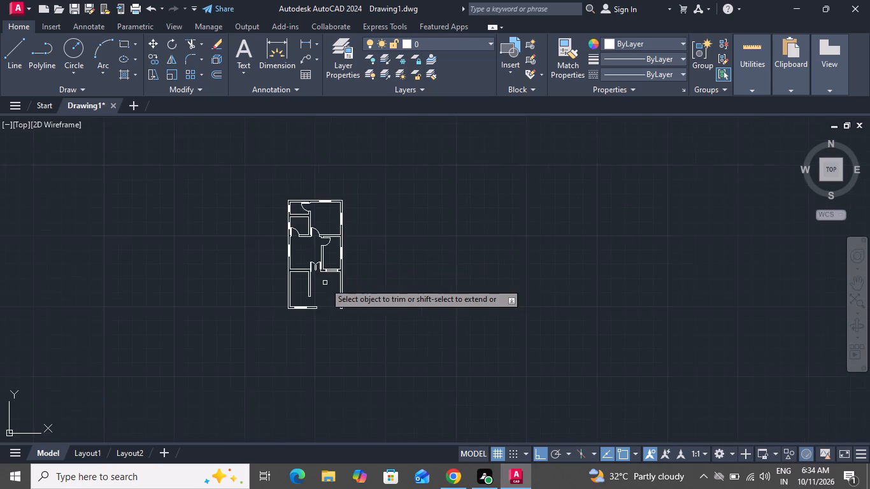
{"action": "scroll", "coordinate": [325, 283], "scroll_direction": "down", "scroll_amount": 1}
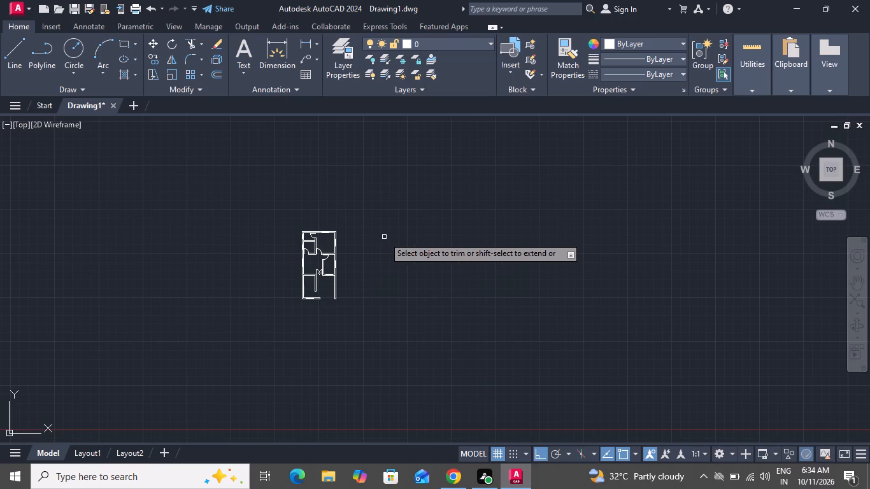
{"action": "right_click", "coordinate": [384, 237]}
{"action": "left_click", "coordinate": [401, 260]}
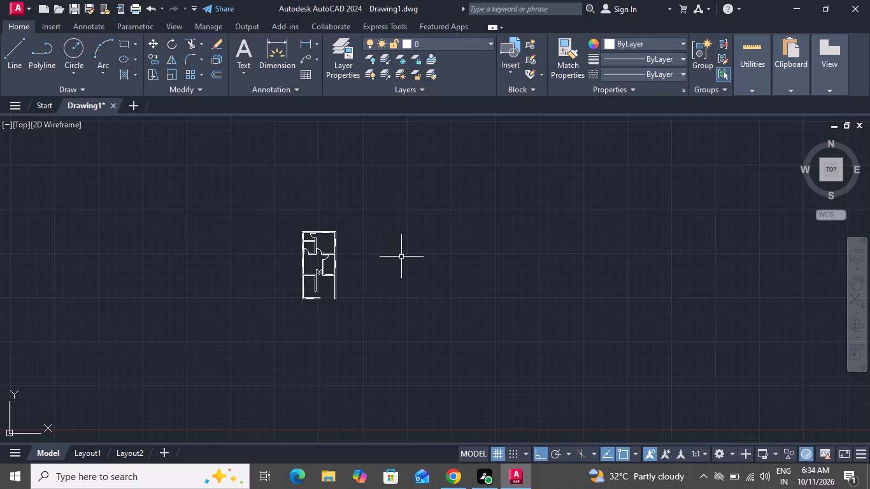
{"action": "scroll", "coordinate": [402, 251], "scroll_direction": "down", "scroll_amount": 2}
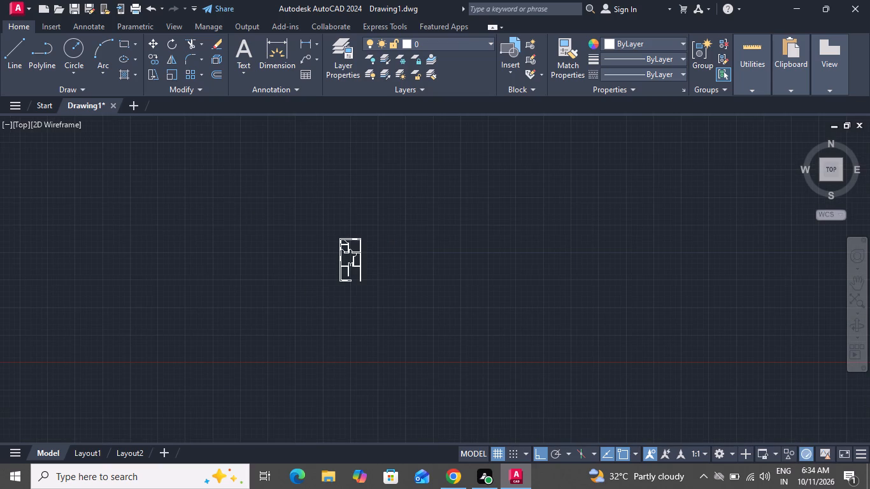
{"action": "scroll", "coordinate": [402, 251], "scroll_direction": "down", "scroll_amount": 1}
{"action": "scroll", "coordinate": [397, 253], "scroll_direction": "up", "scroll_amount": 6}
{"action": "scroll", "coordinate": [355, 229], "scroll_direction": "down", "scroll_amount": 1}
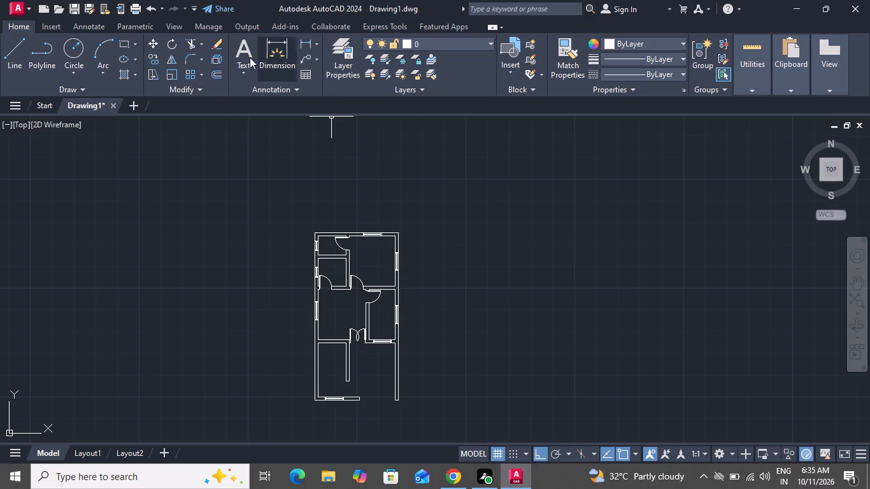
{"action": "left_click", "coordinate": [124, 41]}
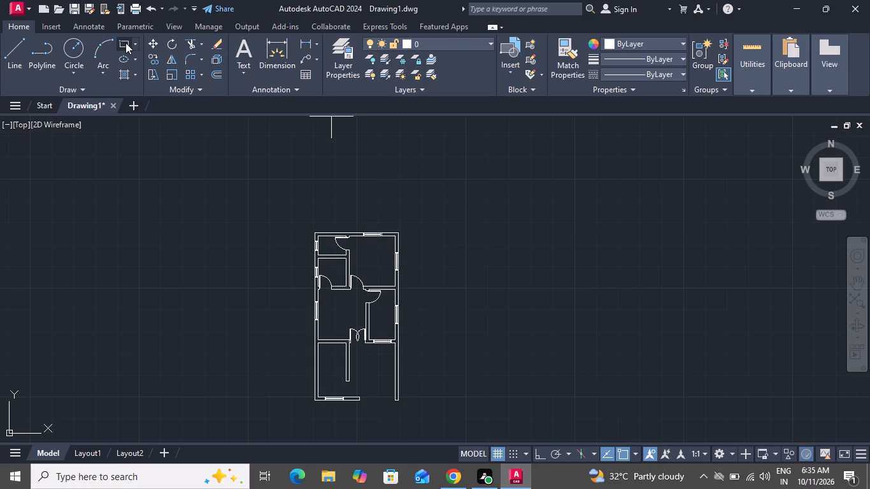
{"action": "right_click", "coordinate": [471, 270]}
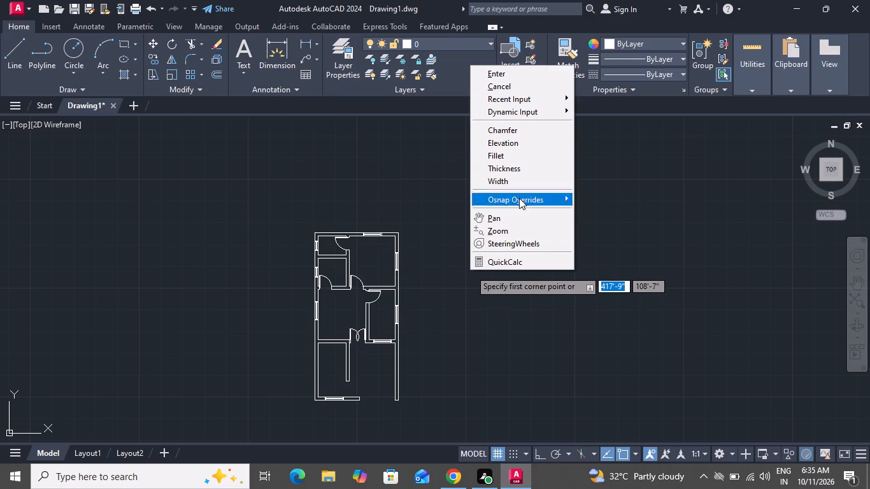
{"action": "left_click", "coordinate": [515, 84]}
Draw a rectangle with 2" filleted corners, about 2'-11" wide, below the top wall's window in the upper right room.
{"action": "type", "text": "rec"}
{"action": "key", "text": "space"}
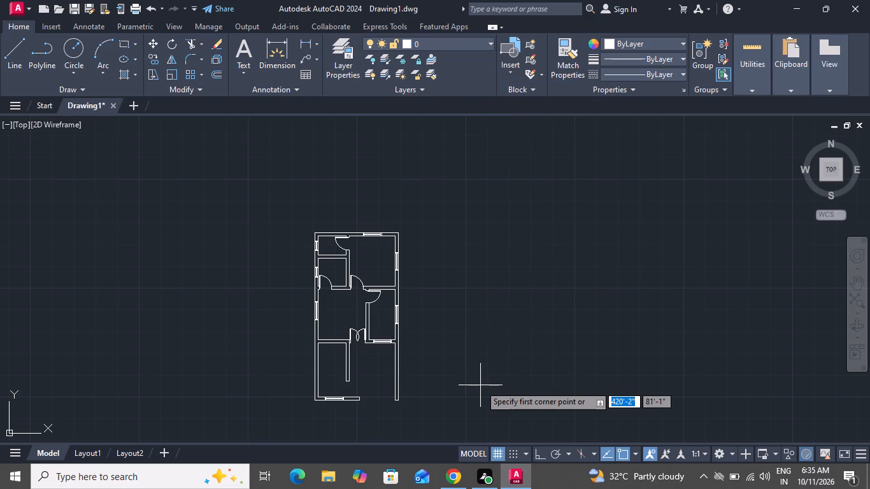
{"action": "type", "text": "f 2"}
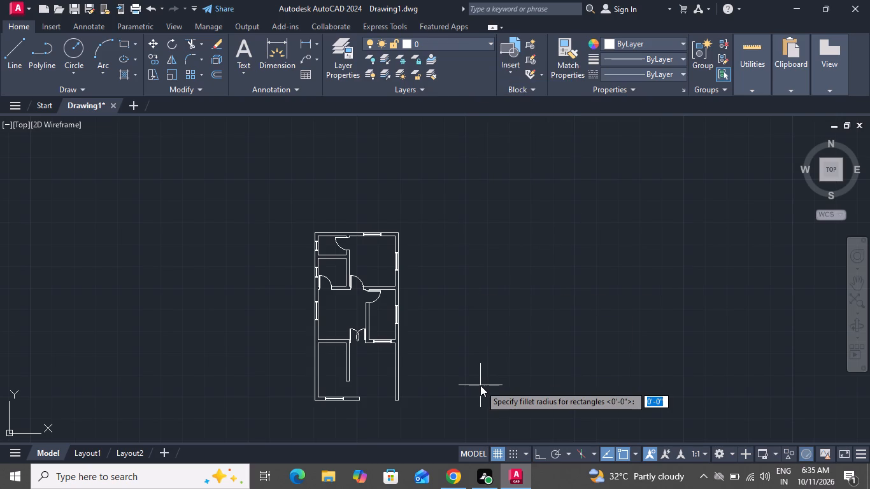
{"action": "key", "text": "space"}
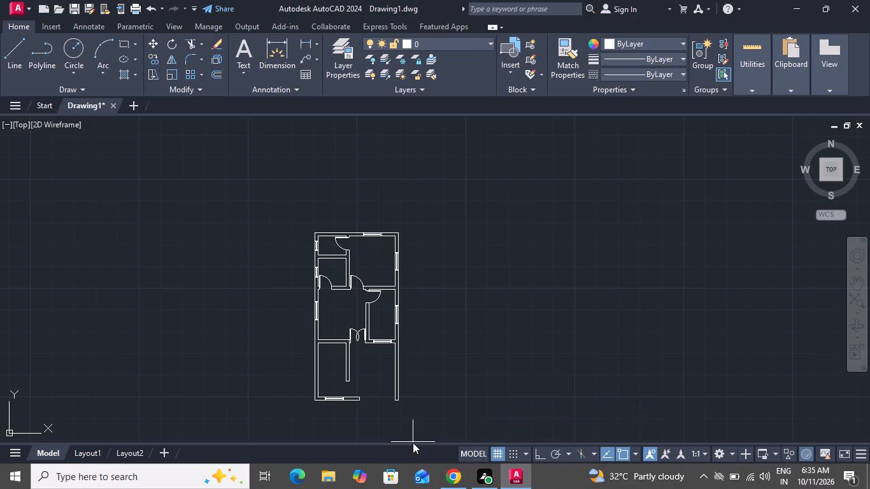
{"action": "scroll", "coordinate": [356, 245], "scroll_direction": "up", "scroll_amount": 2}
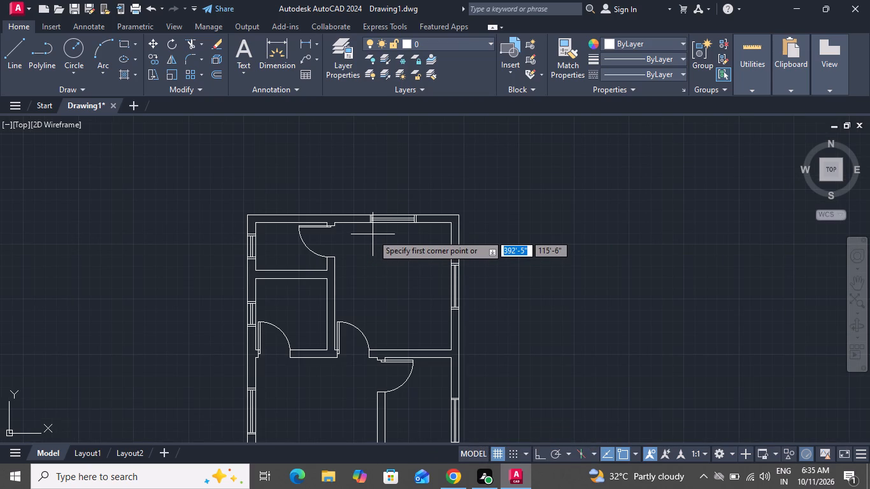
{"action": "left_click", "coordinate": [371, 234]}
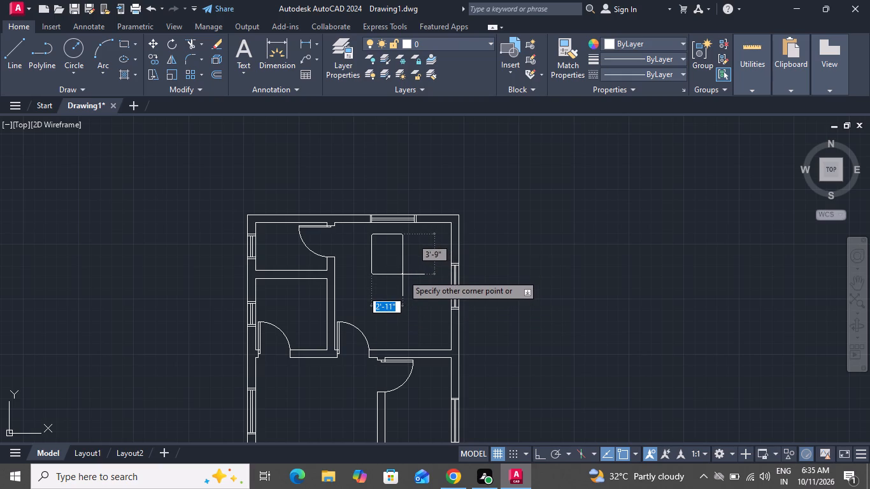
{"action": "left_click", "coordinate": [401, 268]}
Offset the rounded rectangle 1" inward to form the bed's inner outline.
{"action": "scroll", "coordinate": [398, 242], "scroll_direction": "up", "scroll_amount": 2}
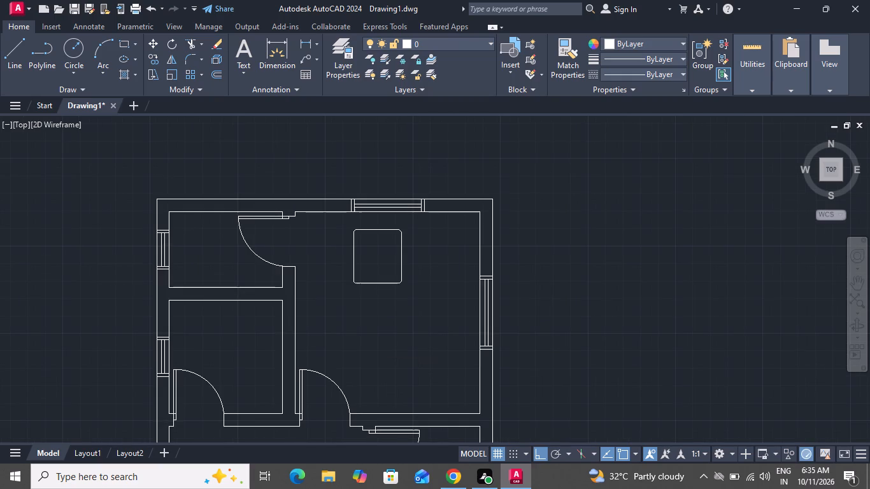
{"action": "left_click", "coordinate": [402, 237]}
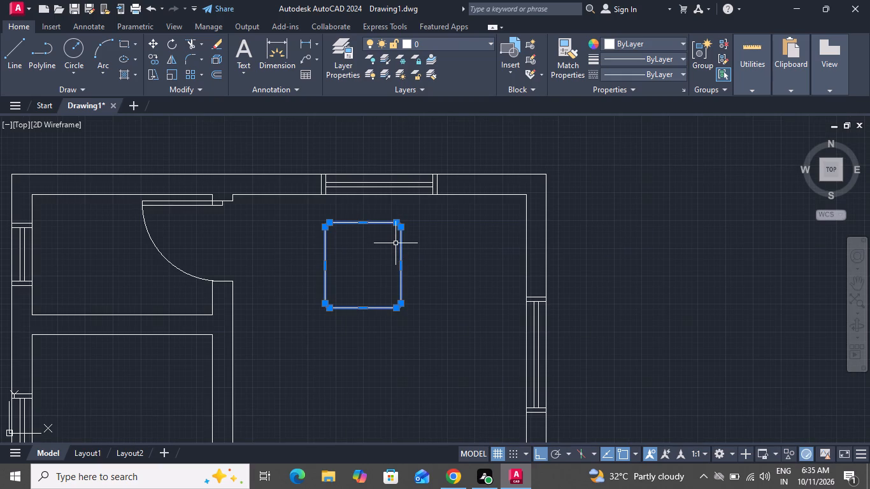
{"action": "type", "text": "o"}
{"action": "key", "text": "space"}
{"action": "key", "text": "1"}
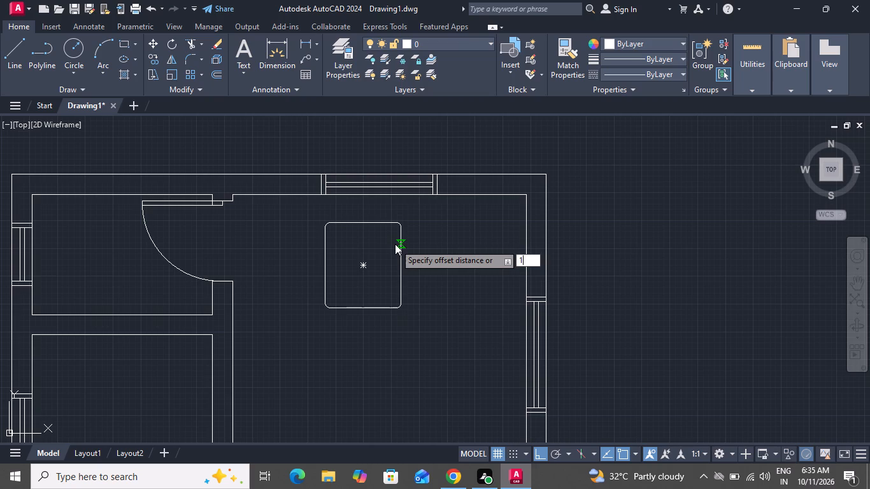
{"action": "key", "text": "shift+quotedbl"}
{"action": "key", "text": "Return"}
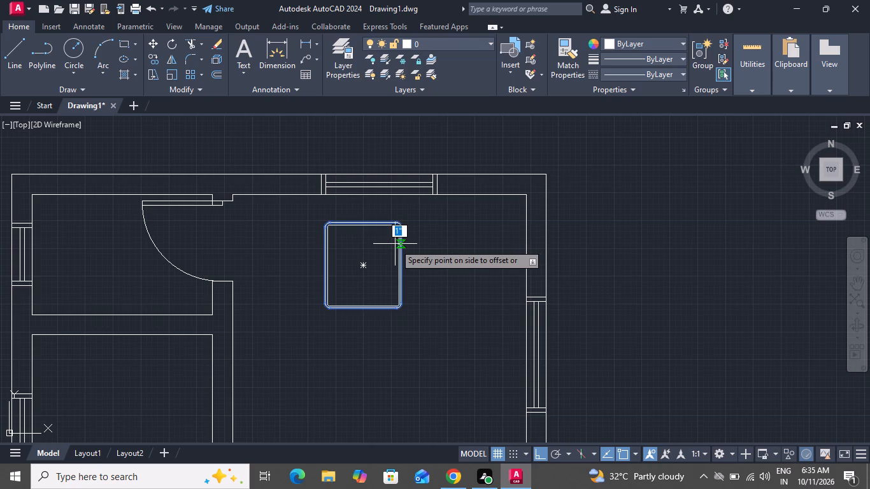
{"action": "left_click", "coordinate": [395, 244]}
{"action": "scroll", "coordinate": [367, 257], "scroll_direction": "up", "scroll_amount": 1}
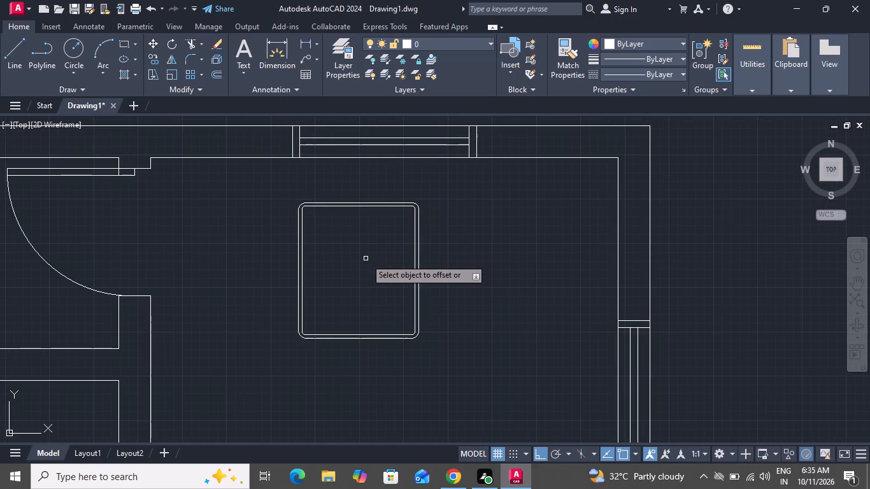
{"action": "right_click", "coordinate": [366, 259]}
{"action": "left_click", "coordinate": [383, 274]}
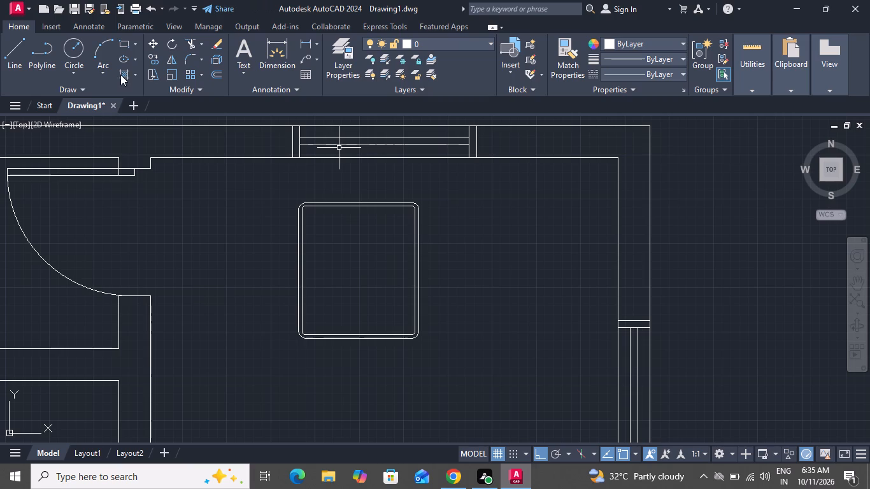
Draw a zero-height rectangle as a horizontal divider between the bed's inner side edges, a short way below the head end.
{"action": "left_click", "coordinate": [124, 46]}
{"action": "scroll", "coordinate": [295, 209], "scroll_direction": "up", "scroll_amount": 2}
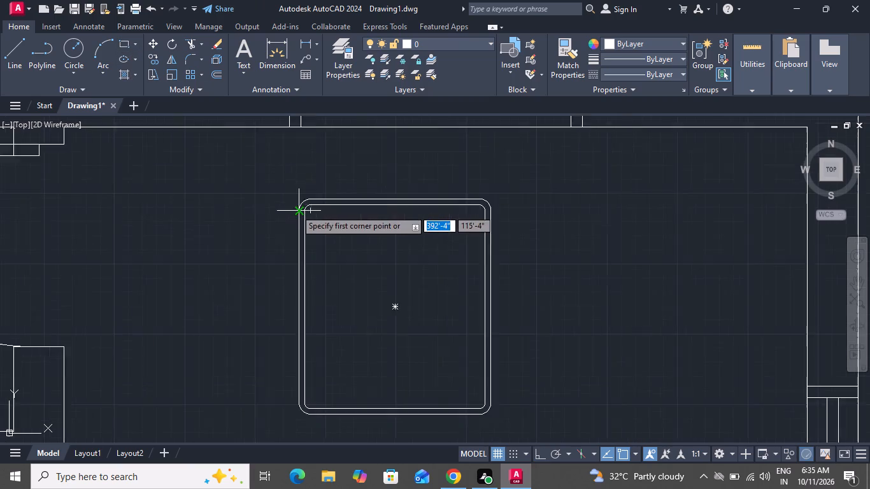
{"action": "scroll", "coordinate": [296, 209], "scroll_direction": "up", "scroll_amount": 1}
{"action": "scroll", "coordinate": [369, 221], "scroll_direction": "down", "scroll_amount": 1}
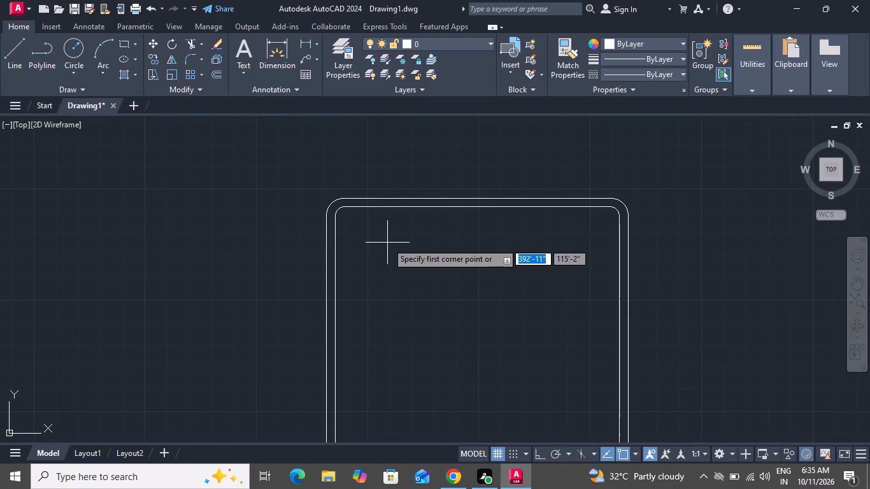
{"action": "left_click", "coordinate": [336, 260]}
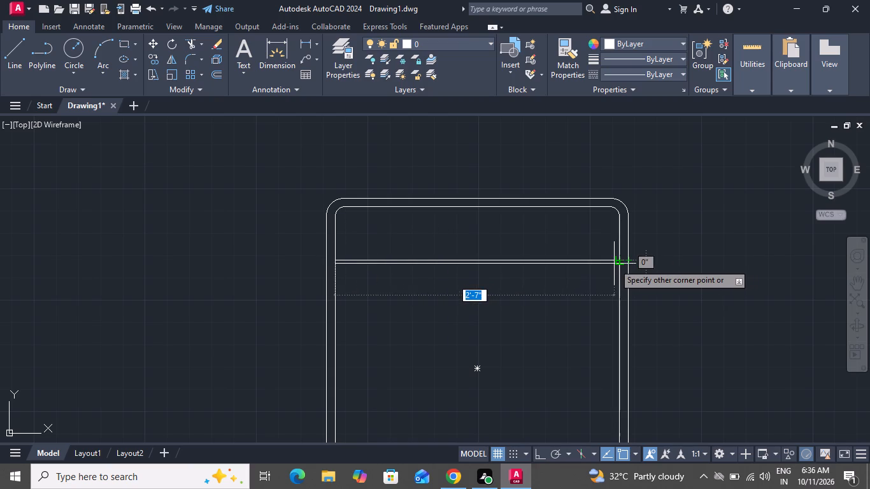
{"action": "scroll", "coordinate": [620, 261], "scroll_direction": "up", "scroll_amount": 3}
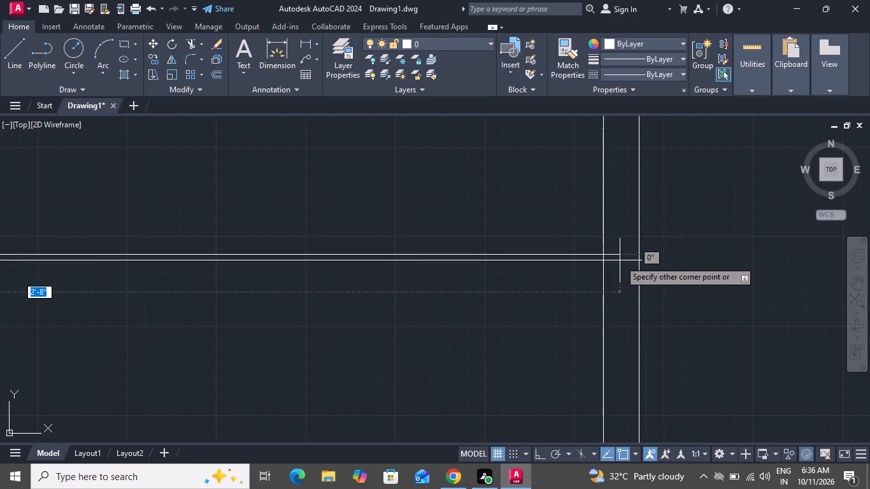
{"action": "left_click", "coordinate": [601, 255]}
{"action": "right_click", "coordinate": [601, 255]}
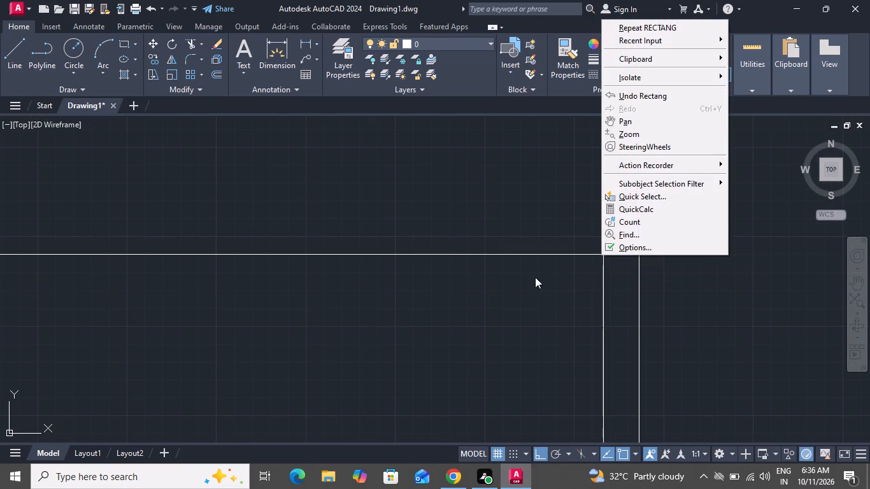
{"action": "left_click", "coordinate": [506, 283]}
{"action": "left_click", "coordinate": [466, 322]}
{"action": "scroll", "coordinate": [496, 346], "scroll_direction": "up", "scroll_amount": 1}
{"action": "scroll", "coordinate": [501, 346], "scroll_direction": "down", "scroll_amount": 4}
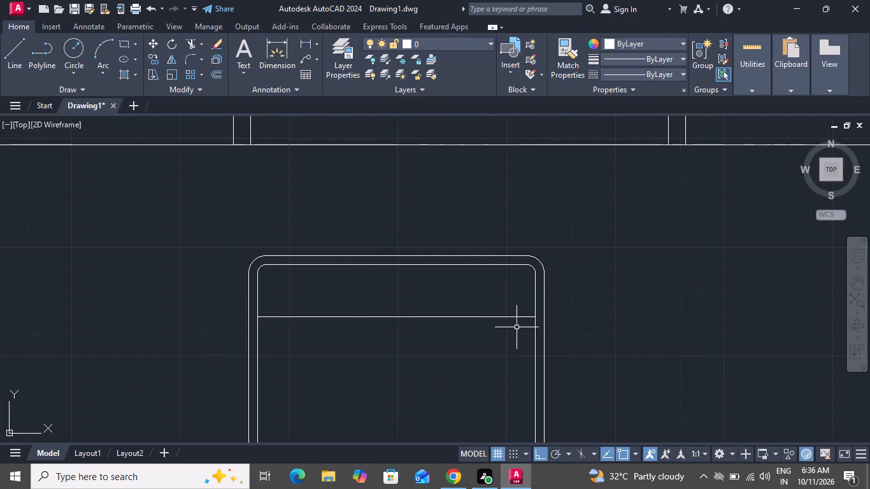
Draw a rounded rectangle about 7" by 4" as a pillow near the left corner of the bed's head end.
{"action": "left_click", "coordinate": [125, 44]}
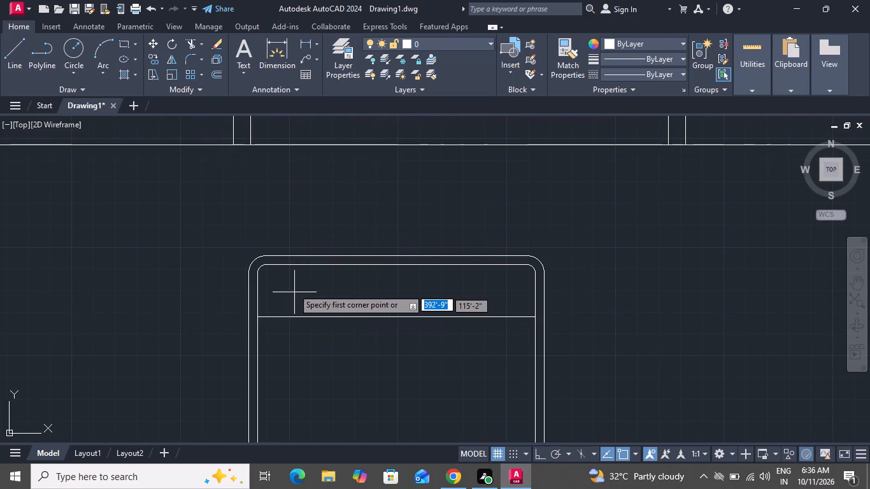
{"action": "left_click", "coordinate": [289, 274]}
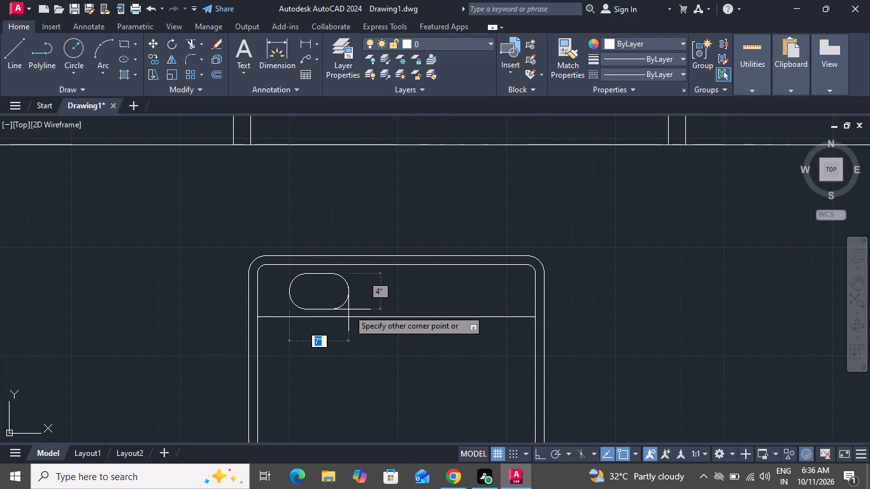
{"action": "left_click", "coordinate": [348, 309]}
Copy the pillow horizontally to the right side of the bed's head end.
{"action": "left_click", "coordinate": [348, 292]}
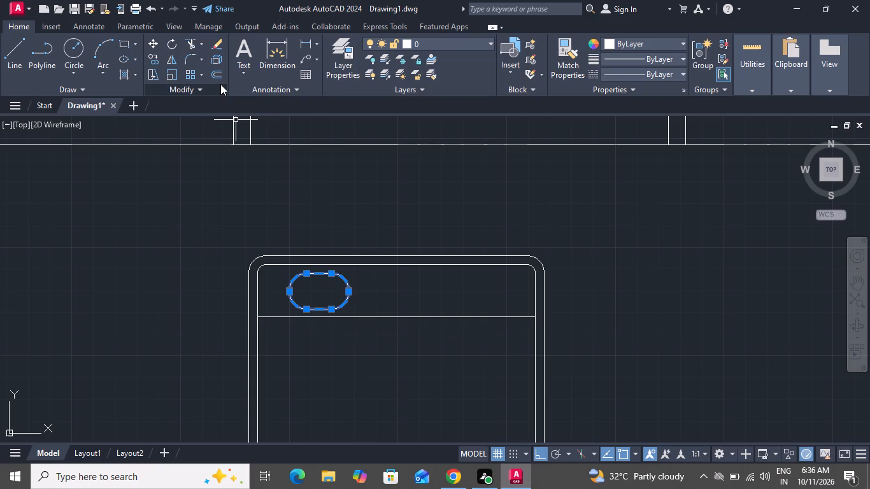
{"action": "left_click", "coordinate": [157, 57]}
{"action": "left_click", "coordinate": [350, 289]}
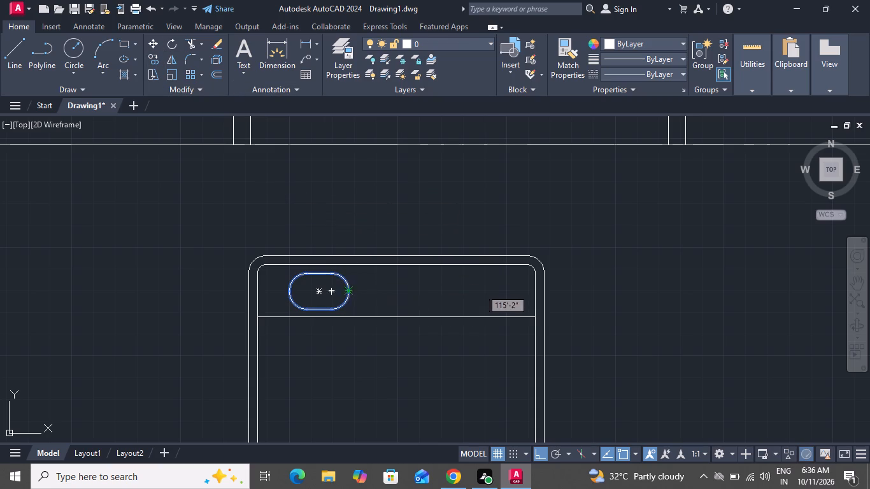
{"action": "left_click", "coordinate": [492, 292]}
{"action": "scroll", "coordinate": [445, 318], "scroll_direction": "down", "scroll_amount": 2}
{"action": "right_click", "coordinate": [443, 318]}
{"action": "left_click", "coordinate": [488, 157]}
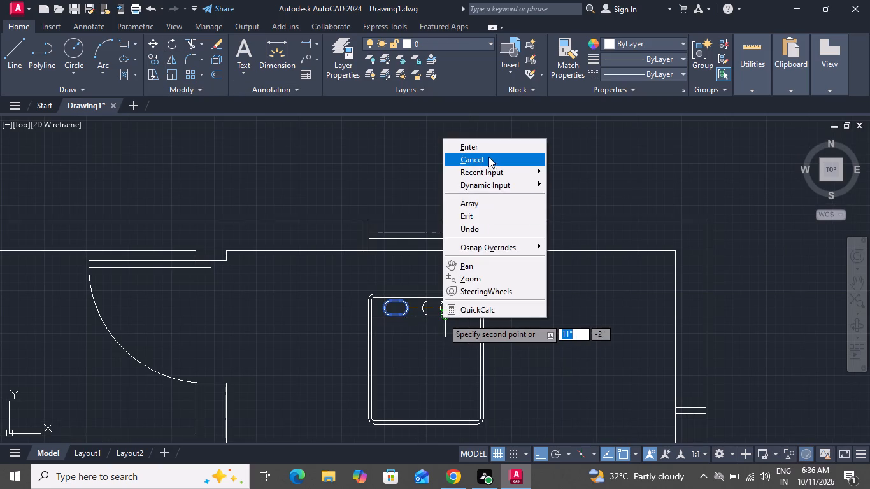
With Ortho off, draw connected lines forming two narrow blanket-fold triangles that meet on the divider, the right one reaching the inner right edge.
{"action": "left_click", "coordinate": [15, 51]}
{"action": "scroll", "coordinate": [404, 325], "scroll_direction": "up", "scroll_amount": 1}
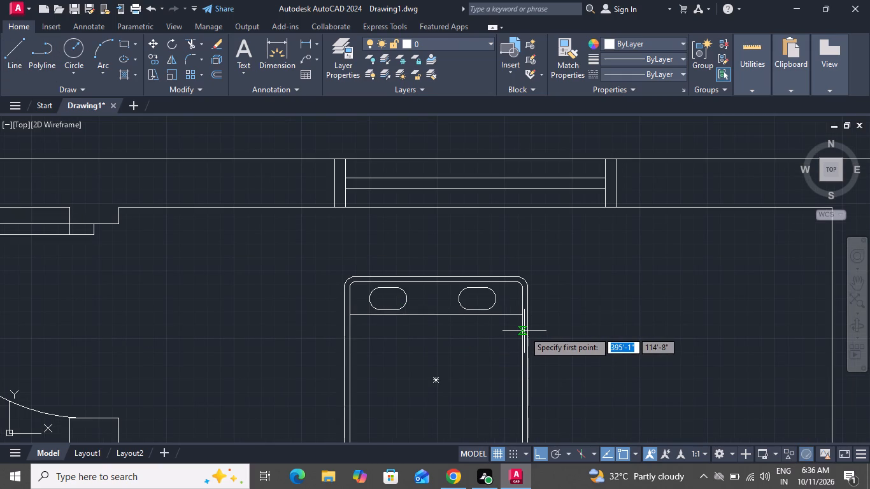
{"action": "scroll", "coordinate": [521, 332], "scroll_direction": "up", "scroll_amount": 1}
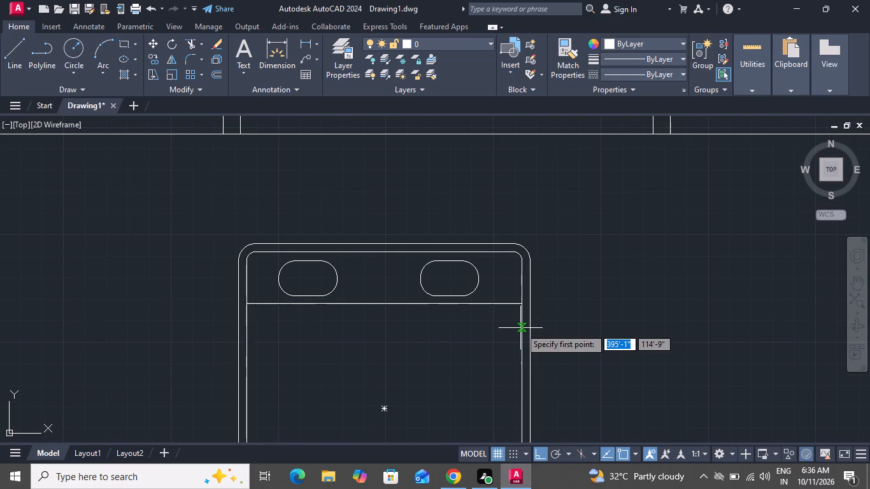
{"action": "left_click", "coordinate": [522, 326]}
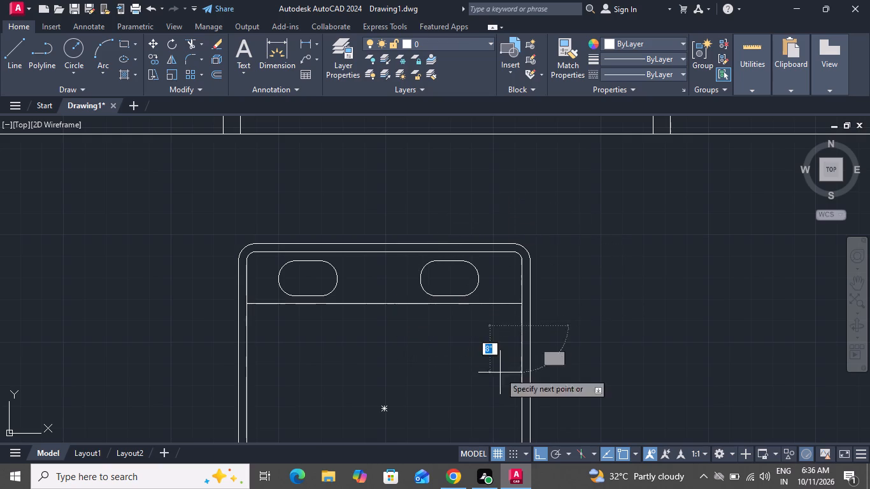
{"action": "left_click", "coordinate": [538, 452]}
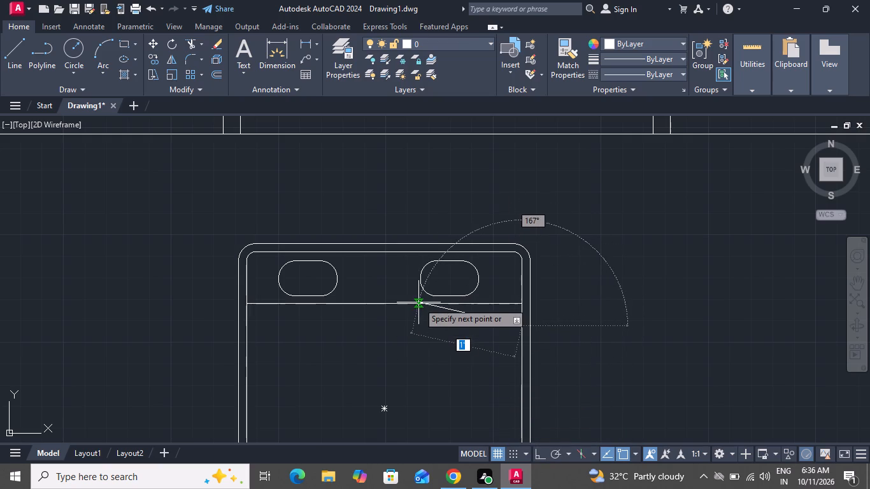
{"action": "left_click", "coordinate": [422, 303]}
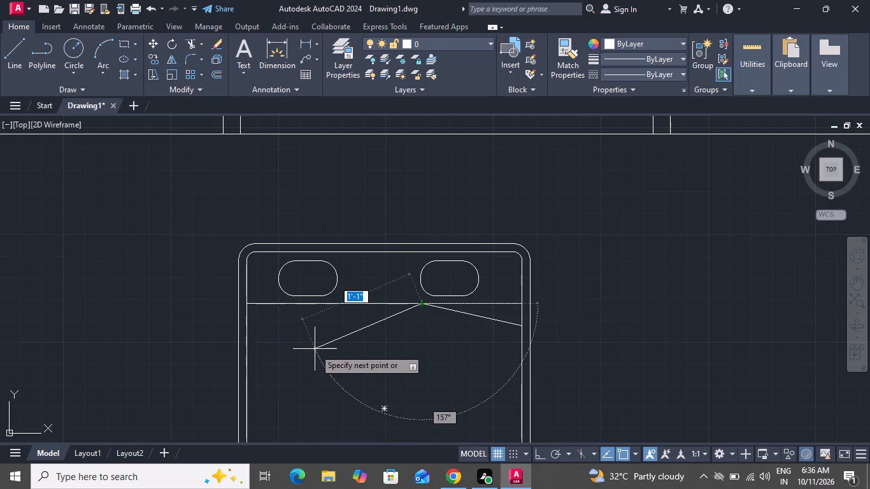
{"action": "left_click", "coordinate": [290, 350]}
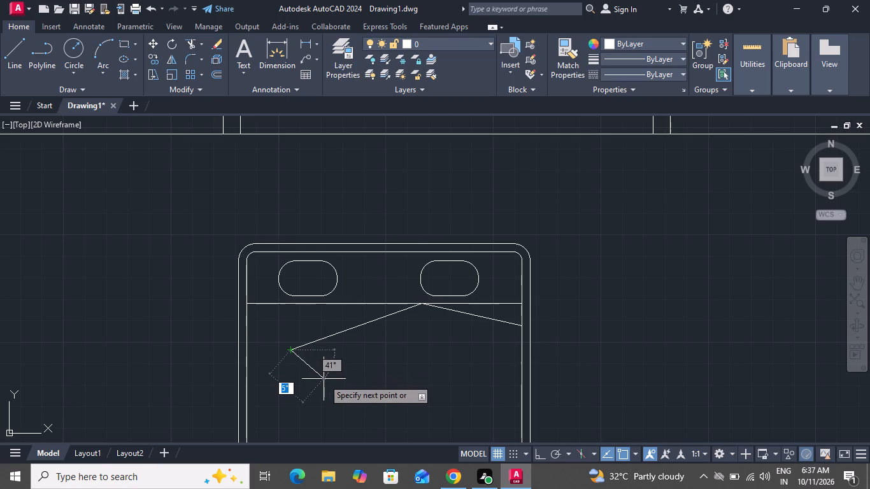
{"action": "left_click", "coordinate": [324, 379]}
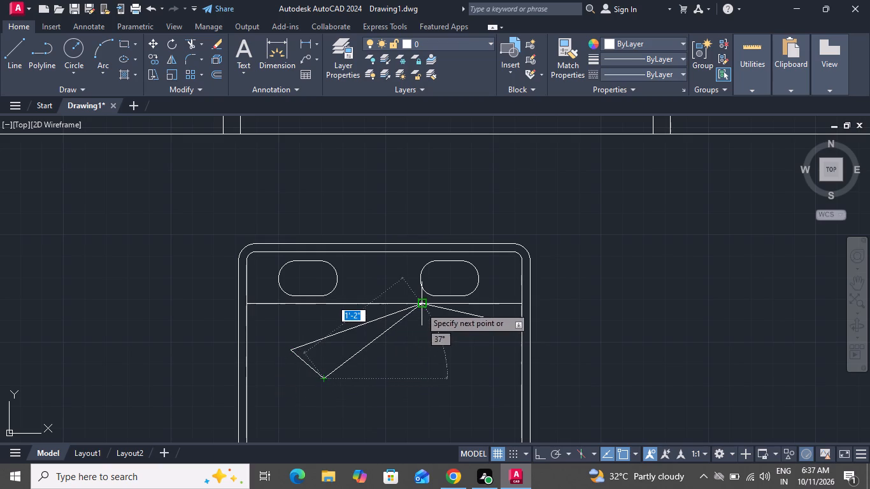
{"action": "left_click", "coordinate": [422, 301]}
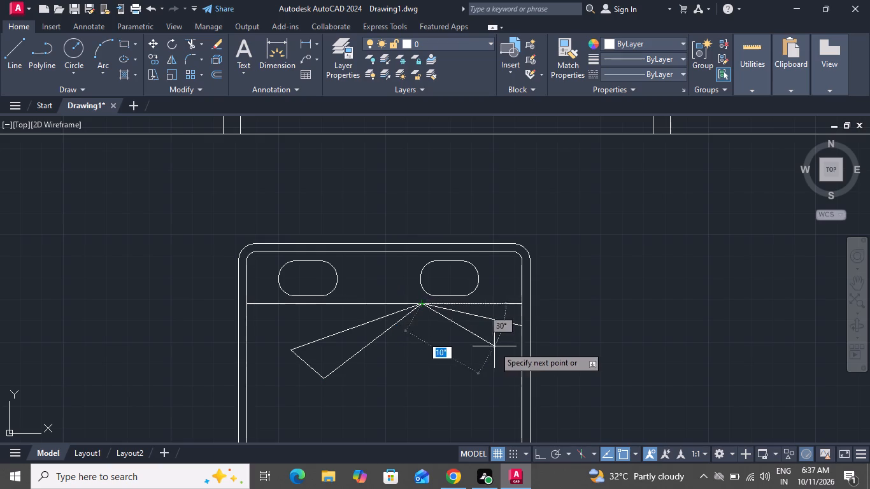
{"action": "left_click", "coordinate": [501, 341]}
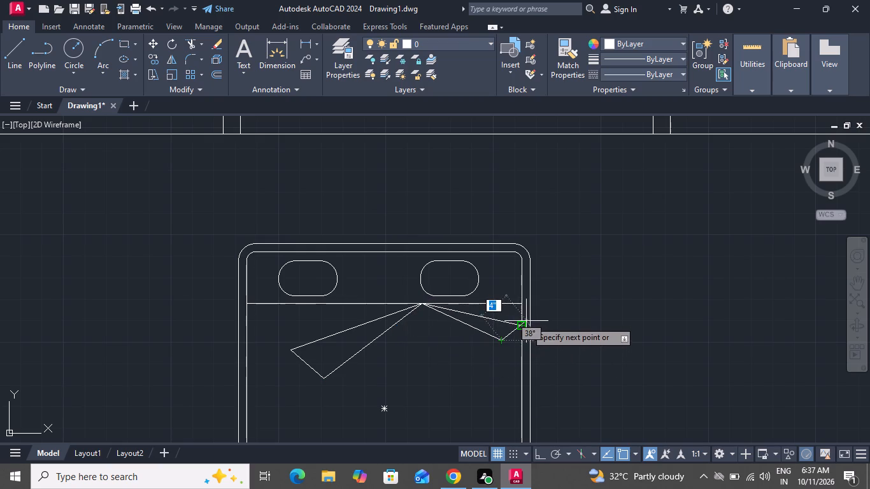
{"action": "left_click", "coordinate": [522, 325]}
{"action": "right_click", "coordinate": [522, 325]}
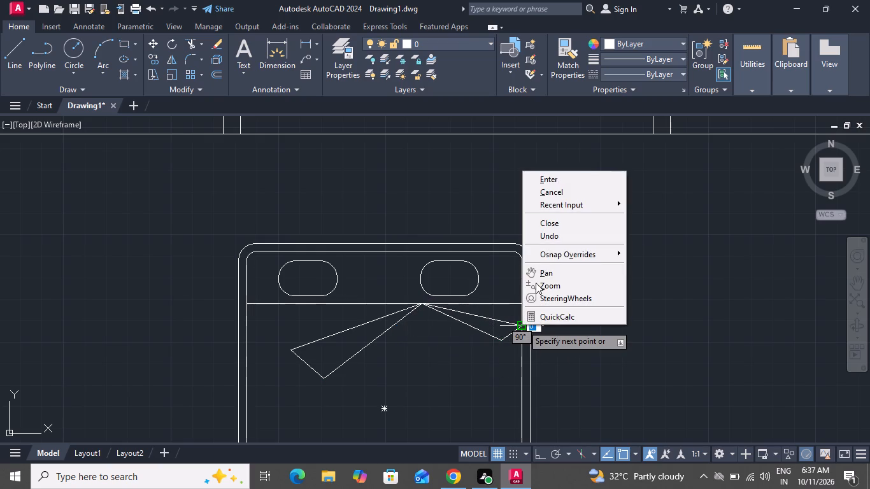
{"action": "left_click", "coordinate": [543, 192]}
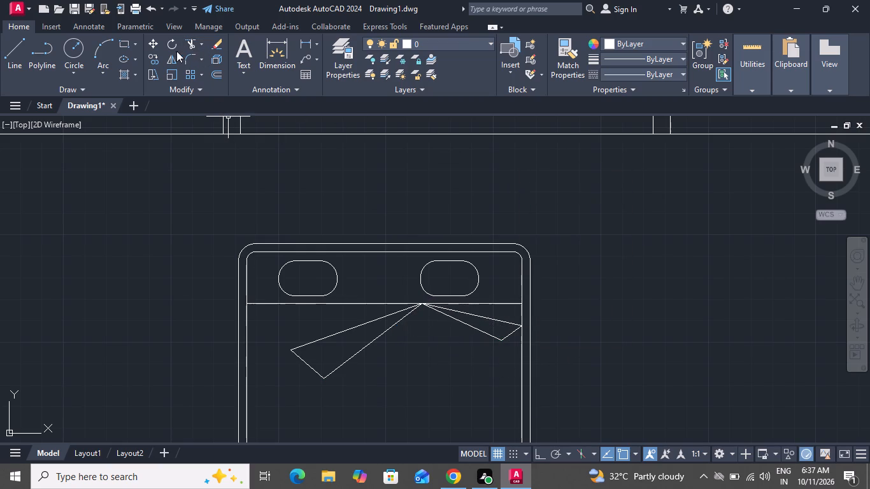
Draw a three-point arc around the left blanket fold's outer end, through both corners and ending on its lower long edge.
{"action": "left_click", "coordinate": [101, 48]}
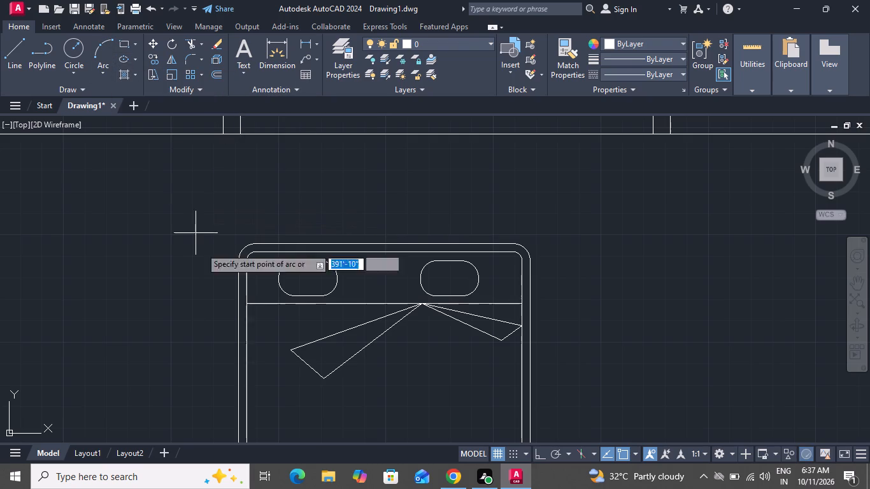
{"action": "left_click", "coordinate": [287, 351]}
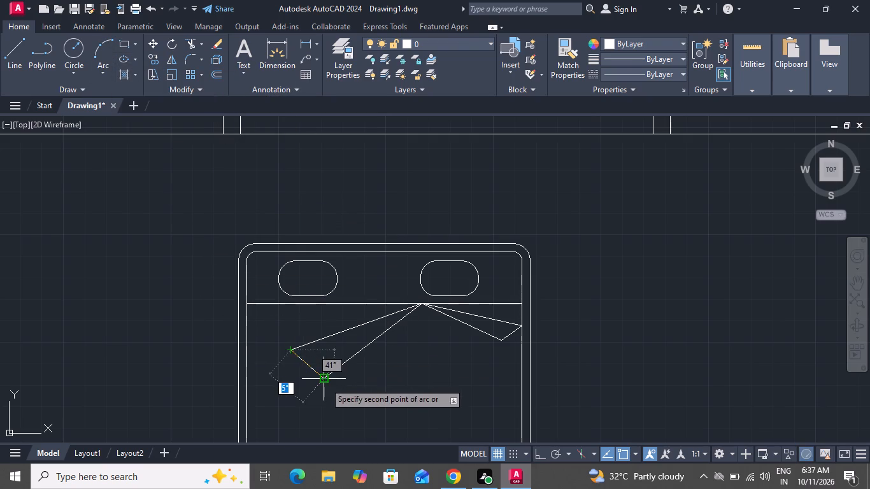
{"action": "left_click", "coordinate": [325, 383]}
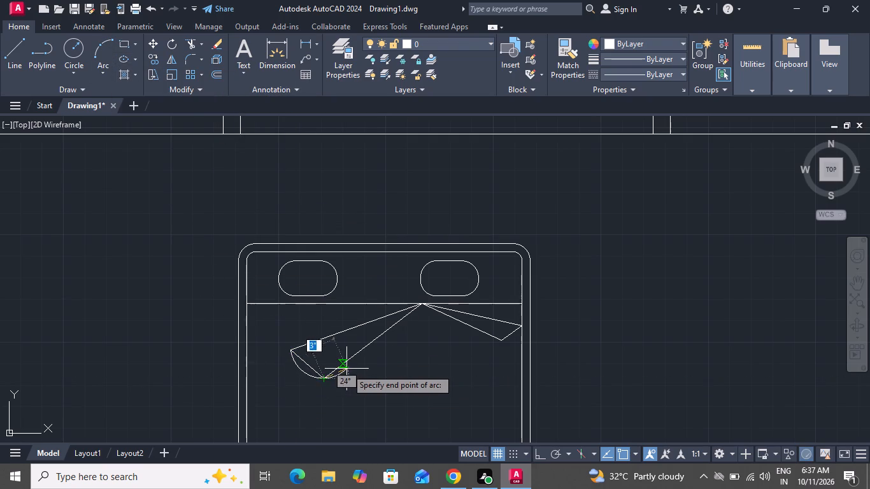
{"action": "left_click", "coordinate": [346, 367]}
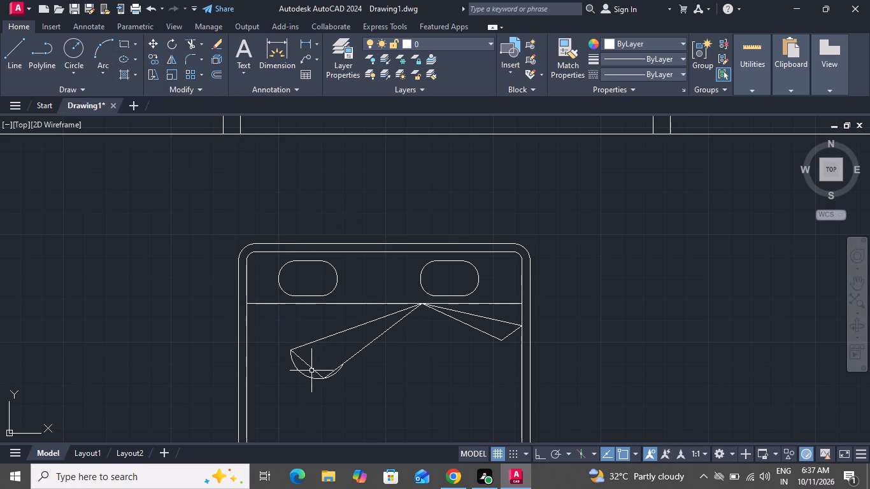
Trim the arc's overhang past the left fold's lower edge and the fold's straight end edge, leaving a rounded tip.
{"action": "left_click", "coordinate": [193, 45]}
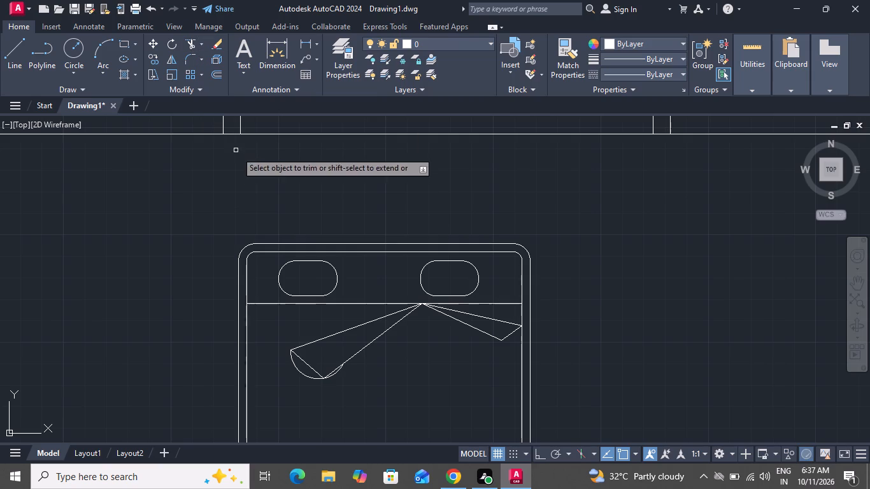
{"action": "scroll", "coordinate": [257, 262], "scroll_direction": "down", "scroll_amount": 1}
{"action": "scroll", "coordinate": [257, 262], "scroll_direction": "up", "scroll_amount": 1}
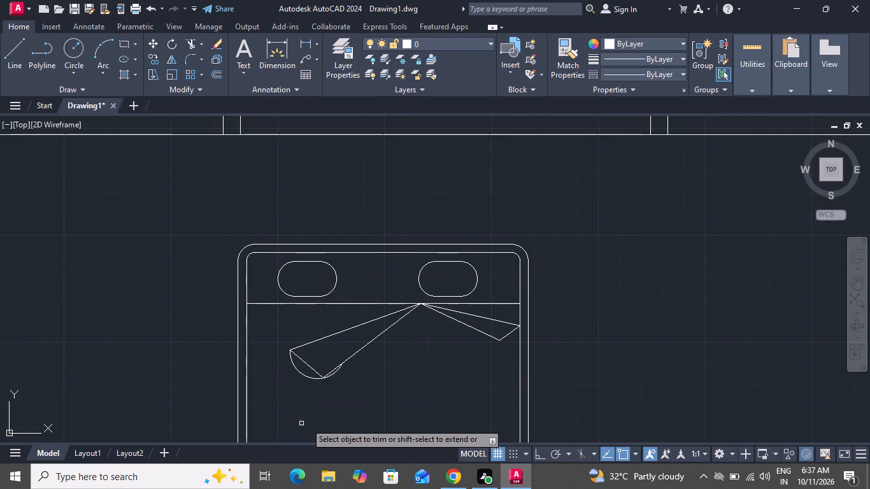
{"action": "scroll", "coordinate": [341, 399], "scroll_direction": "up", "scroll_amount": 3}
{"action": "left_click", "coordinate": [311, 295]}
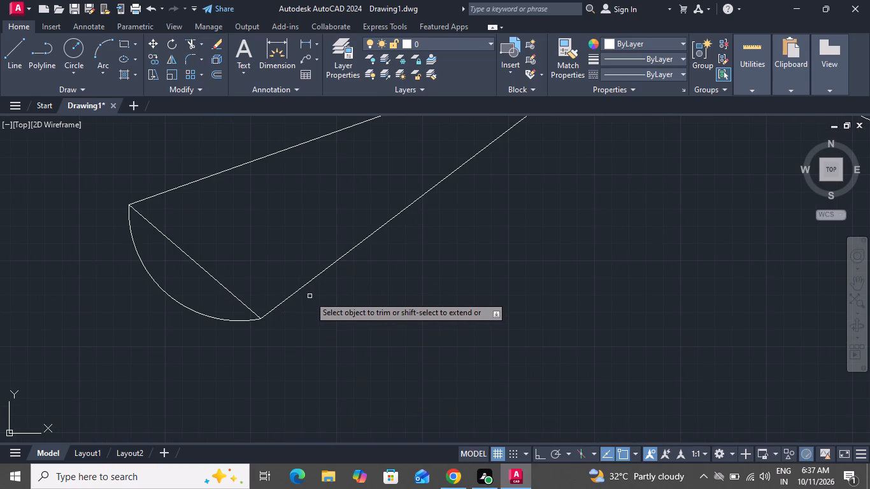
{"action": "left_click", "coordinate": [226, 288]}
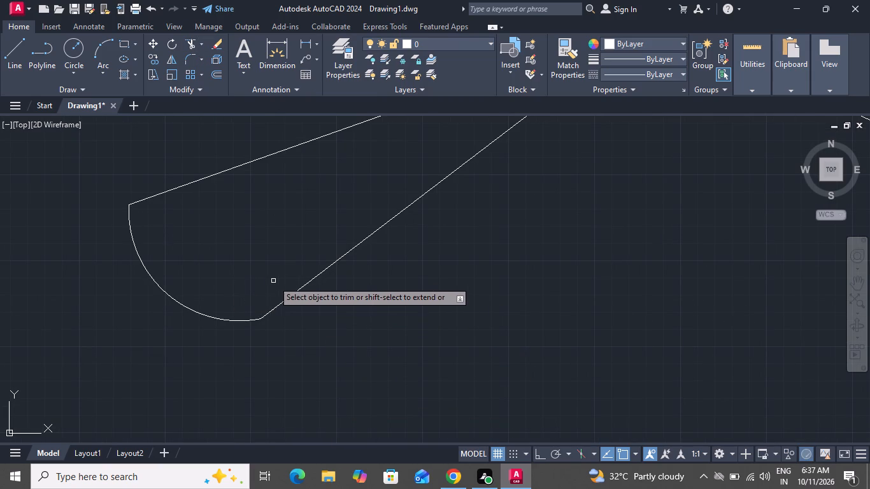
{"action": "scroll", "coordinate": [273, 281], "scroll_direction": "down", "scroll_amount": 3}
{"action": "right_click", "coordinate": [321, 297]}
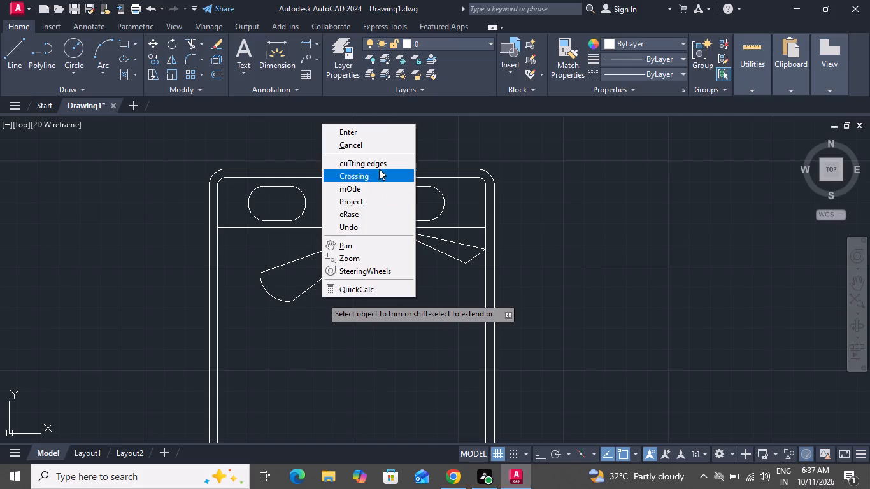
{"action": "left_click", "coordinate": [372, 147]}
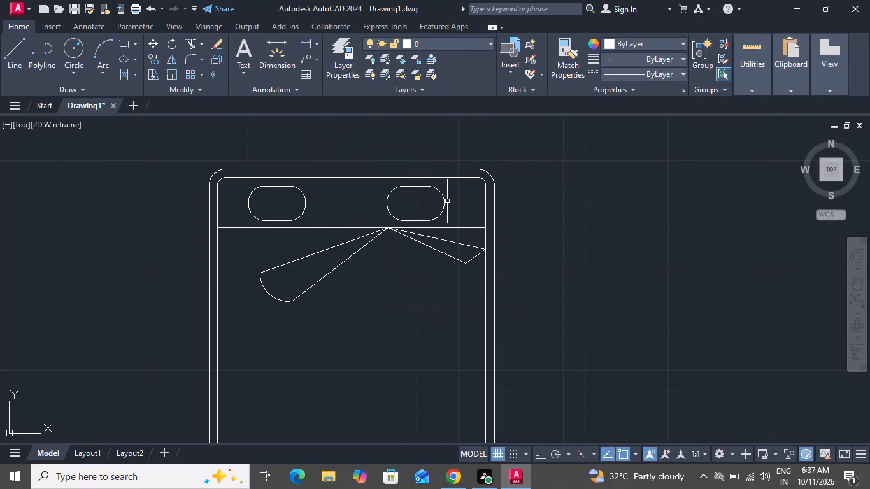
Delete both pillows at the bed's head end.
{"action": "left_click", "coordinate": [446, 201]}
{"action": "left_click", "coordinate": [243, 209]}
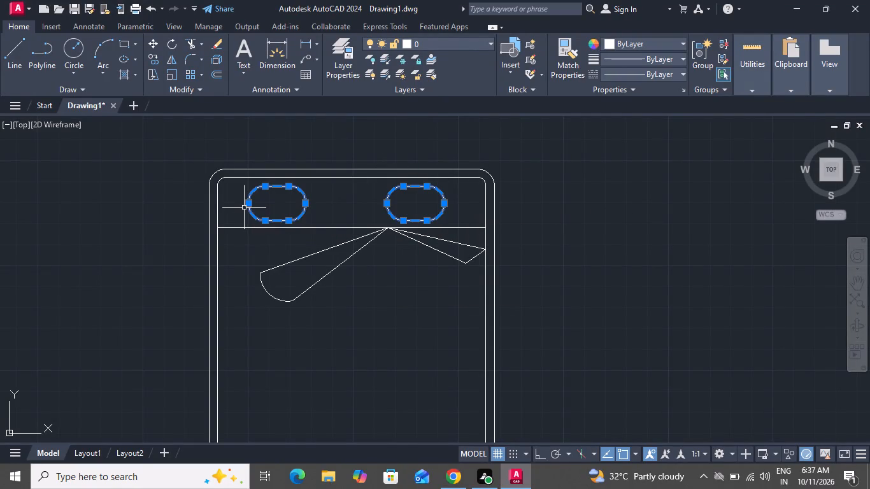
{"action": "key", "text": "Delete"}
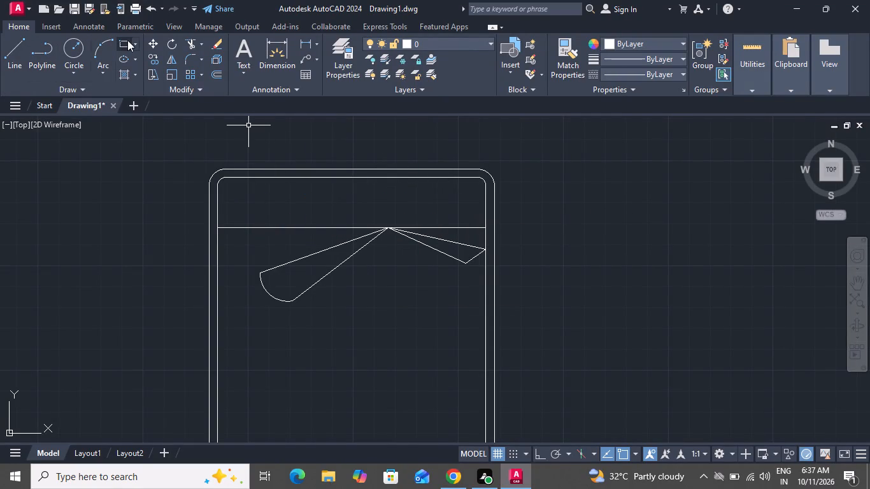
Draw a rounded rectangle about 8" by 4" as a wider pillow on the left half of the bed's head end.
{"action": "left_click", "coordinate": [128, 39]}
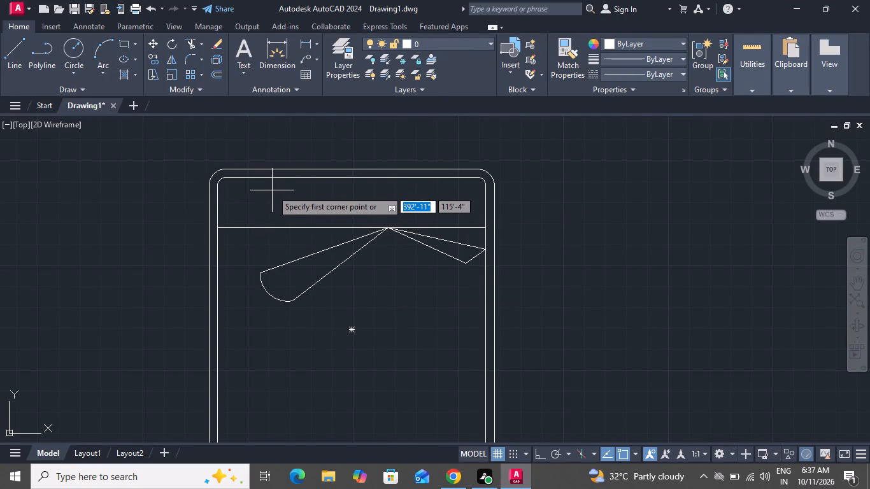
{"action": "left_click", "coordinate": [271, 187]}
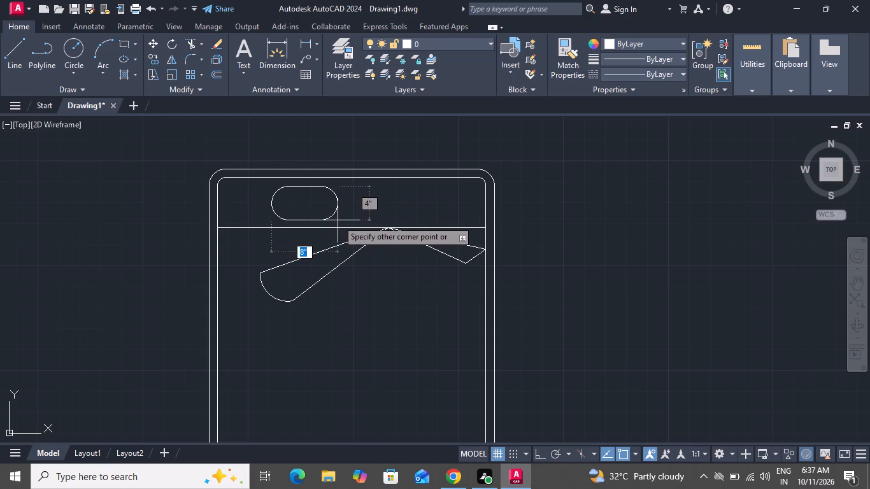
{"action": "left_click", "coordinate": [342, 221]}
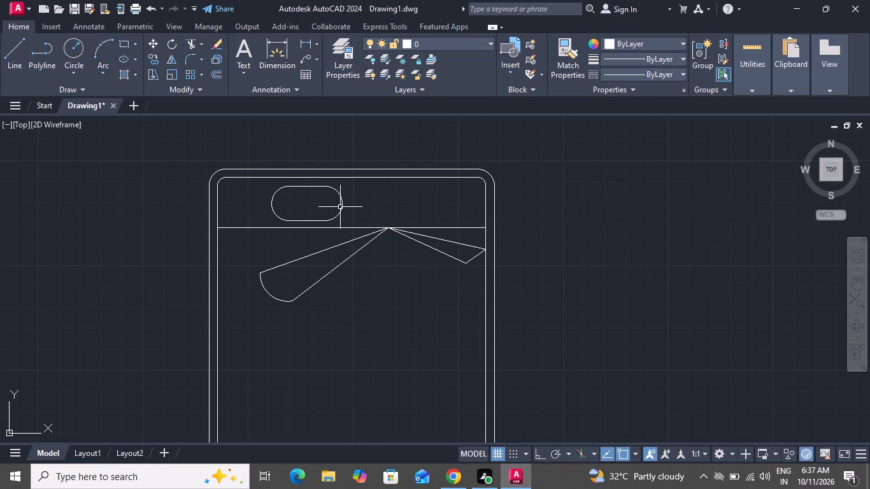
Copy the new pillow horizontally about 1'-2" to the right side of the bed's head end.
{"action": "left_click", "coordinate": [340, 207]}
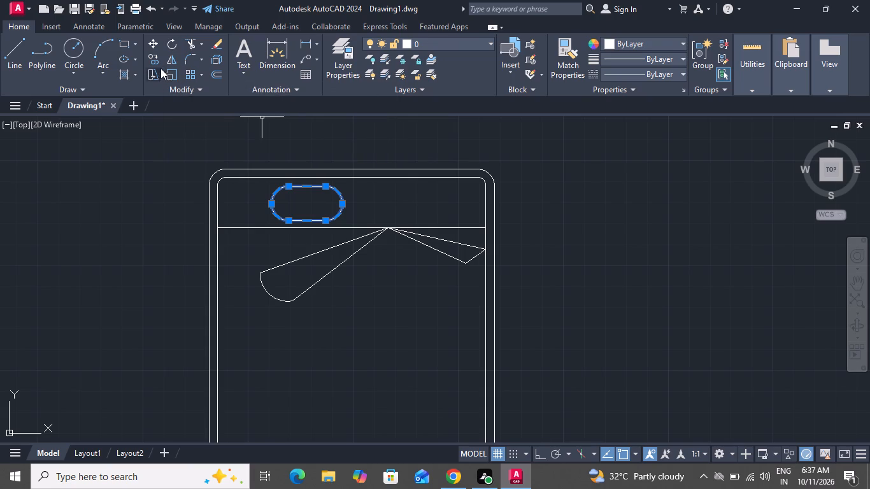
{"action": "left_click", "coordinate": [155, 57]}
{"action": "left_click", "coordinate": [345, 214]}
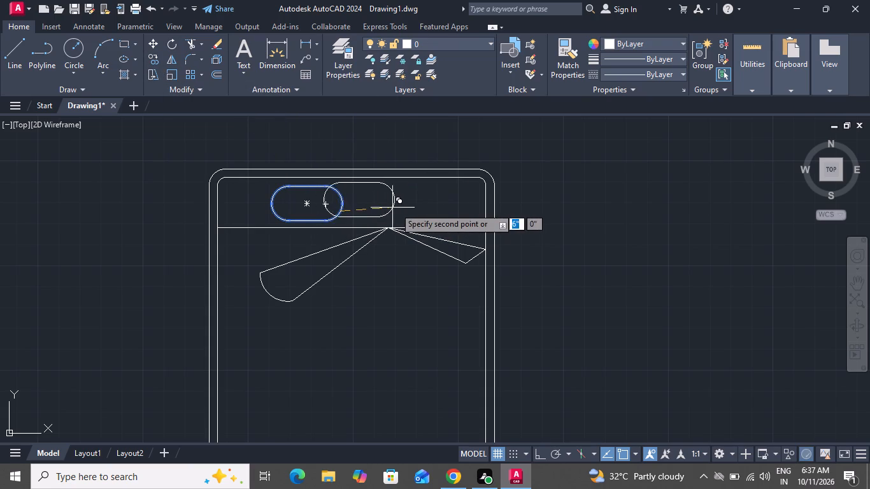
{"action": "left_click", "coordinate": [459, 211]}
{"action": "right_click", "coordinate": [419, 284]}
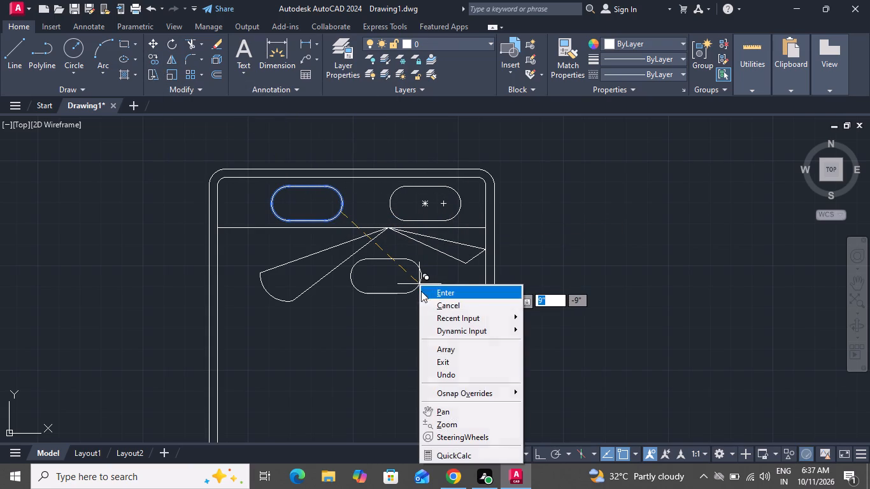
{"action": "left_click", "coordinate": [435, 303]}
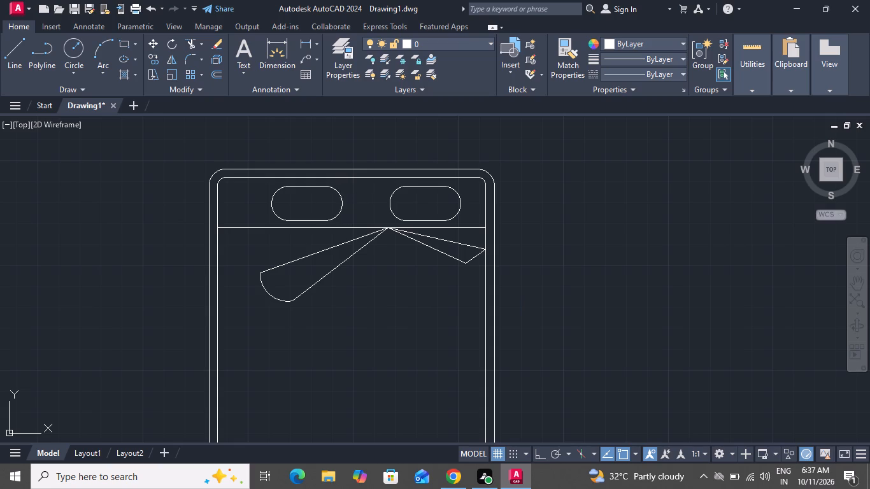
Move the left pillow about 3" horizontally toward the bed's left edge.
{"action": "left_click", "coordinate": [341, 201]}
{"action": "left_click", "coordinate": [154, 40]}
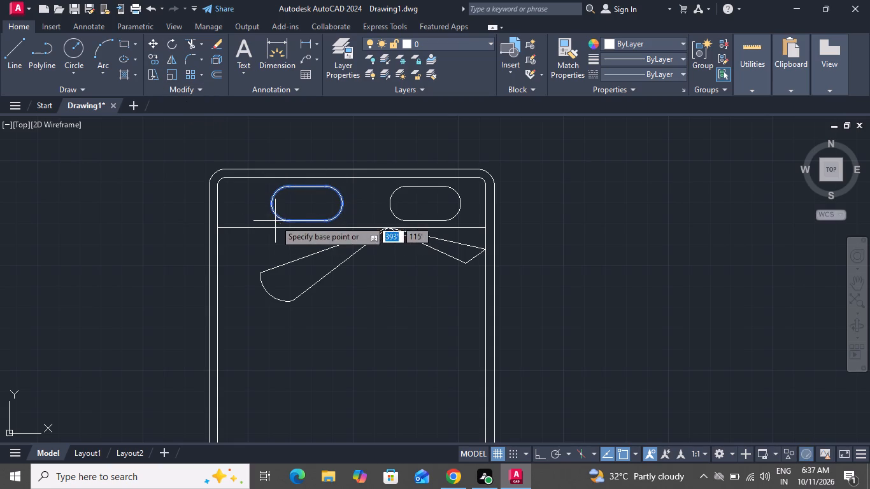
{"action": "left_click", "coordinate": [269, 207]}
{"action": "left_click", "coordinate": [250, 206]}
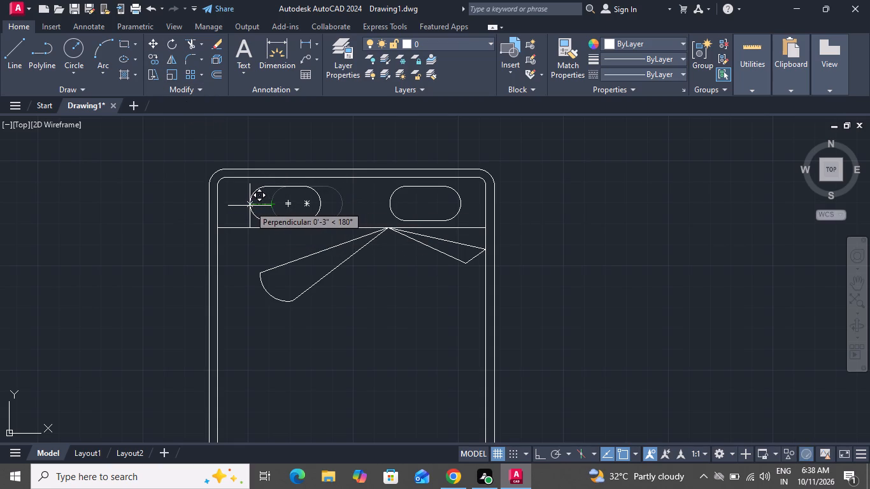
Draw a horizontal line about 2'-8" long between the bed's inner side edges, across the lower part of the bed.
{"action": "scroll", "coordinate": [355, 290], "scroll_direction": "down", "scroll_amount": 3}
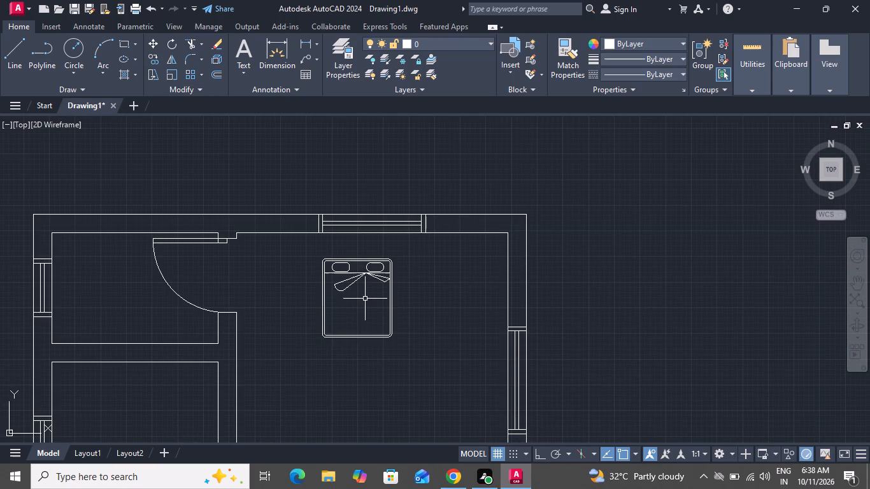
{"action": "left_click", "coordinate": [8, 46]}
{"action": "scroll", "coordinate": [325, 329], "scroll_direction": "up", "scroll_amount": 2}
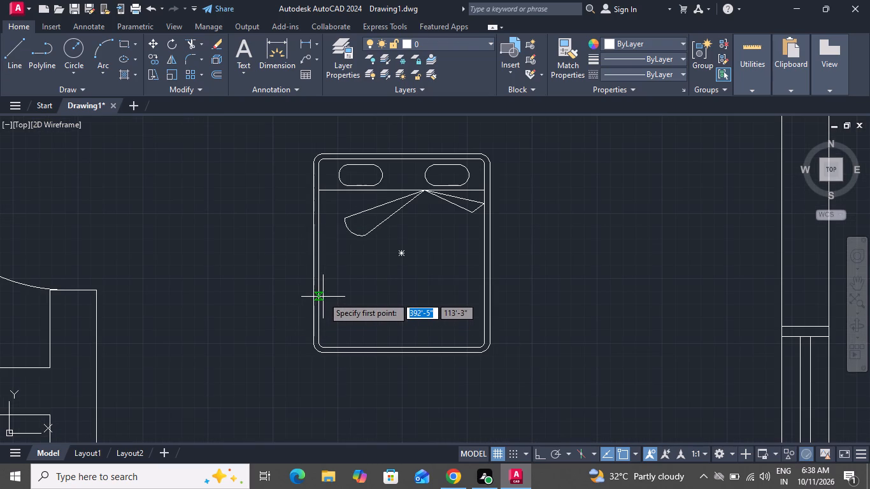
{"action": "left_click", "coordinate": [318, 299]}
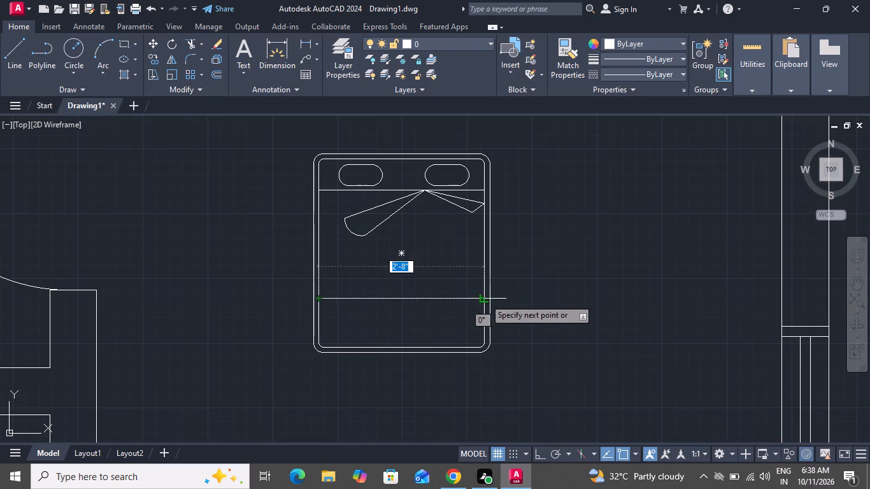
{"action": "left_click", "coordinate": [484, 297]}
{"action": "right_click", "coordinate": [484, 299]}
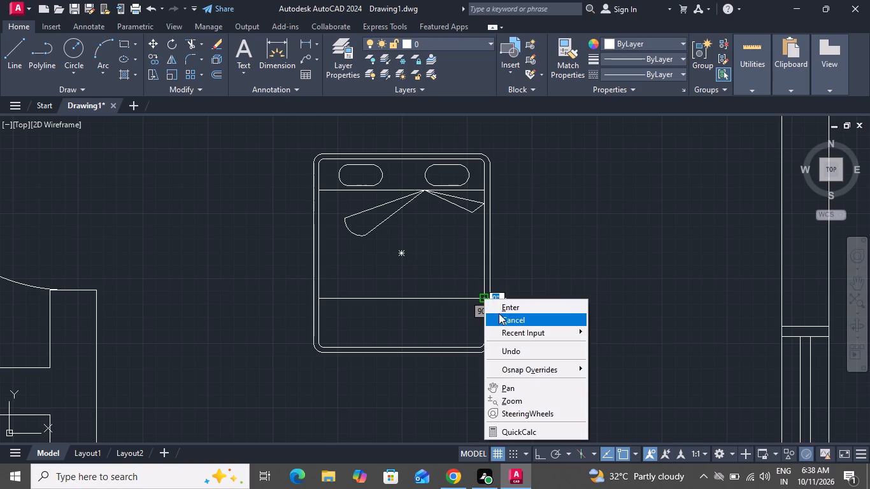
{"action": "left_click", "coordinate": [499, 315]}
Draw a second horizontal line between the inner side edges just below the first, forming a narrow strip across the bed.
{"action": "left_click", "coordinate": [11, 60]}
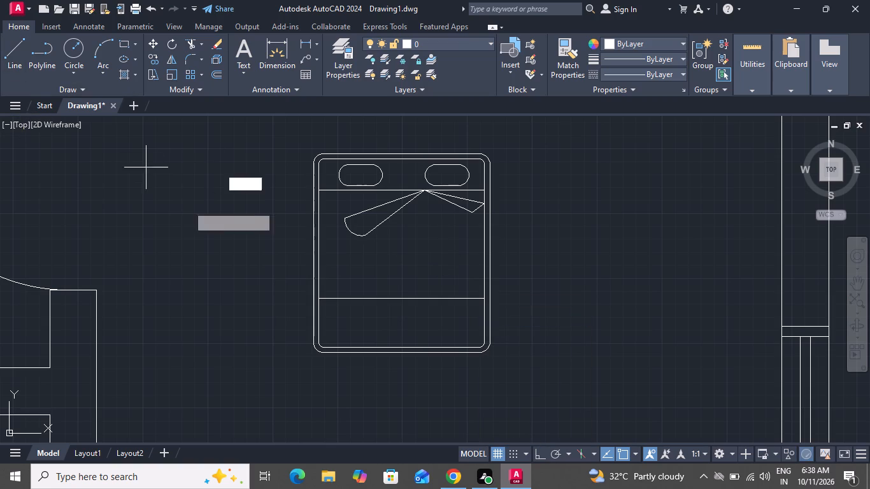
{"action": "scroll", "coordinate": [304, 307], "scroll_direction": "up", "scroll_amount": 2}
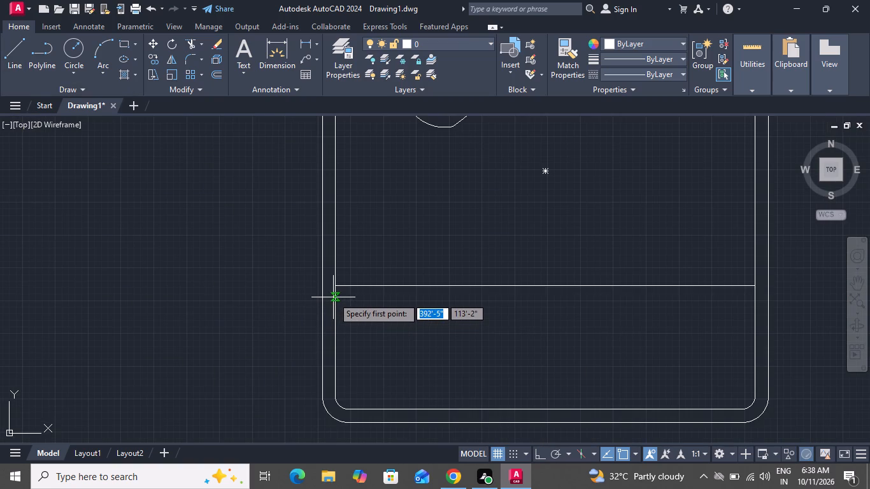
{"action": "left_click", "coordinate": [336, 295]}
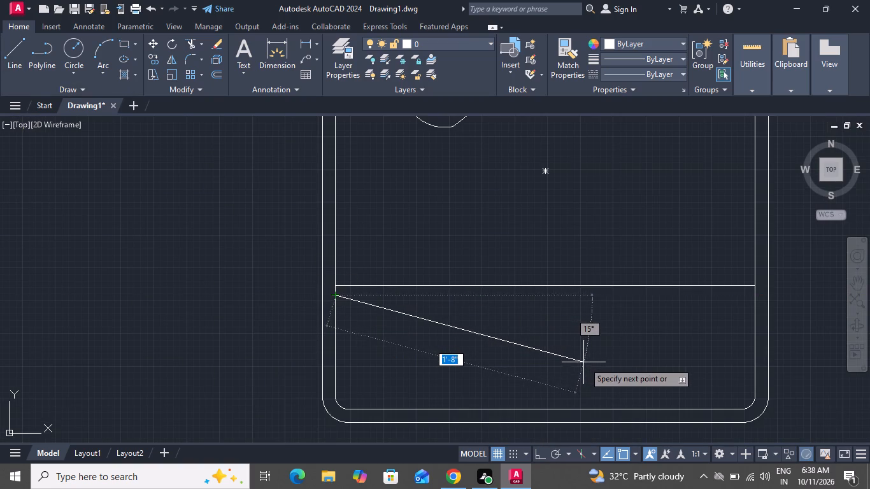
{"action": "left_click", "coordinate": [752, 297]}
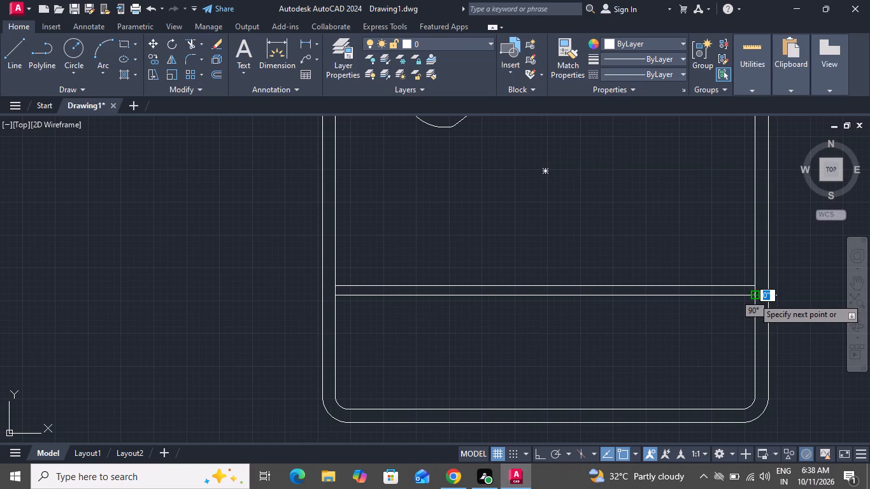
{"action": "right_click", "coordinate": [753, 298]}
{"action": "left_click", "coordinate": [769, 311]}
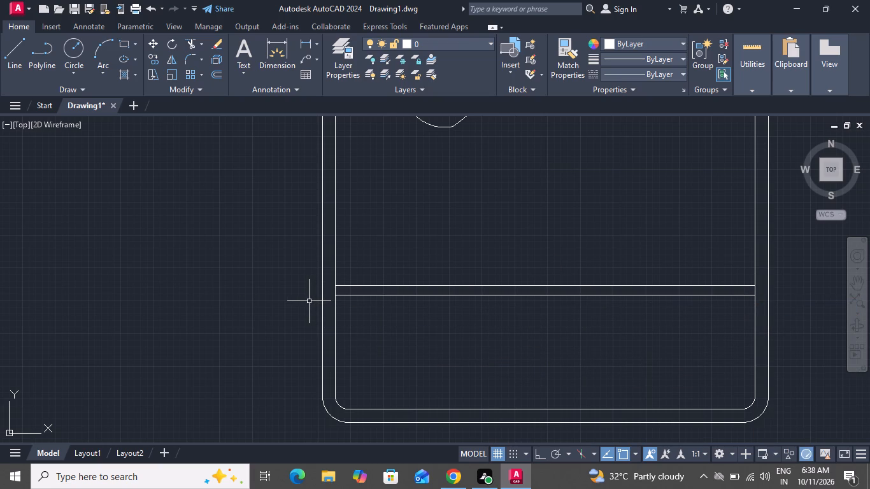
Hatch the narrow strip between the two horizontal lines across the bed with the ANSI38 pattern.
{"action": "left_click", "coordinate": [124, 69]}
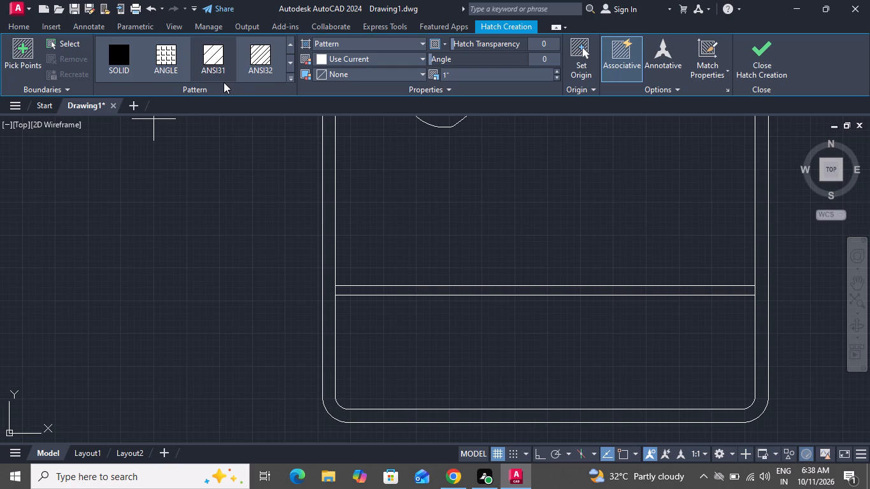
{"action": "scroll", "coordinate": [187, 82], "scroll_direction": "up", "scroll_amount": 4}
{"action": "scroll", "coordinate": [187, 81], "scroll_direction": "down", "scroll_amount": 3}
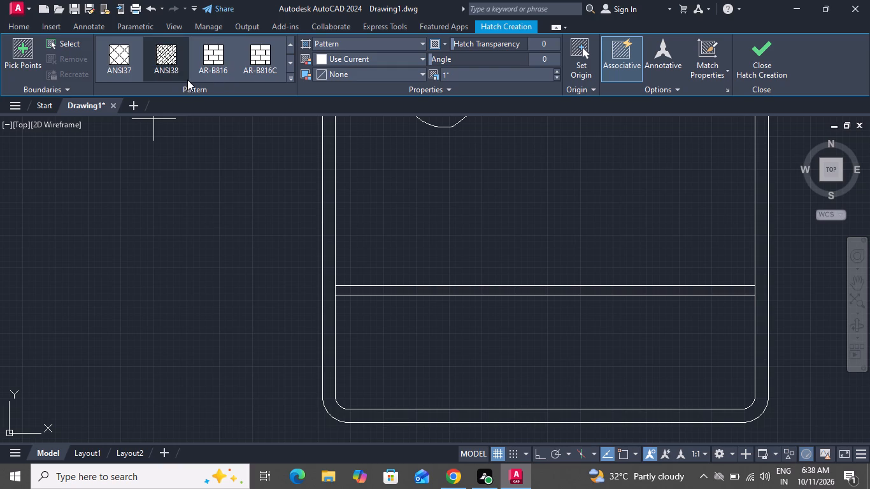
{"action": "left_click", "coordinate": [167, 57]}
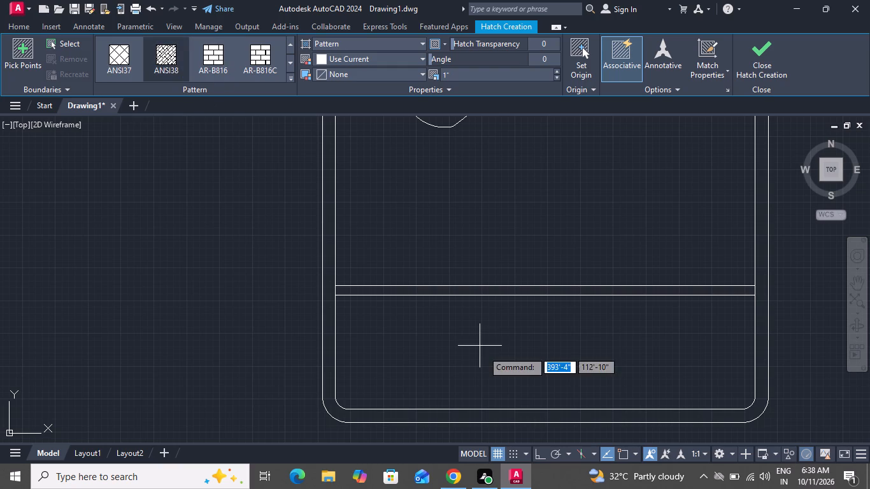
{"action": "left_click", "coordinate": [462, 289]}
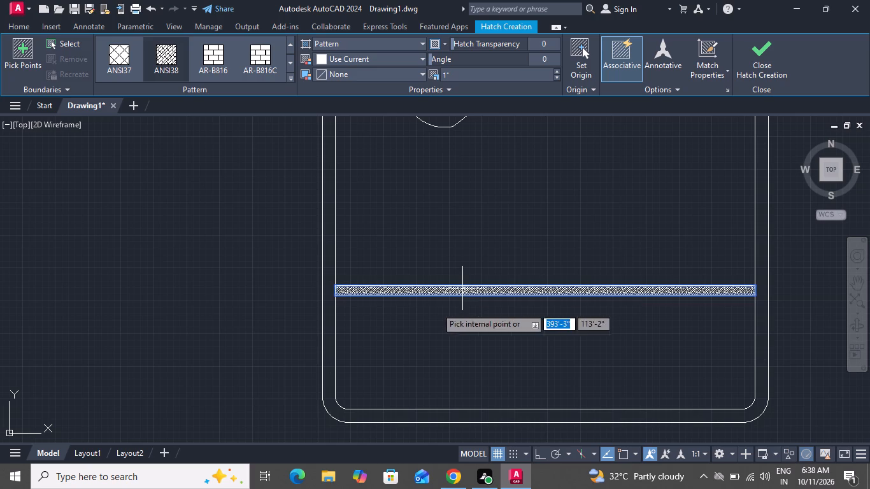
{"action": "right_click", "coordinate": [396, 330]}
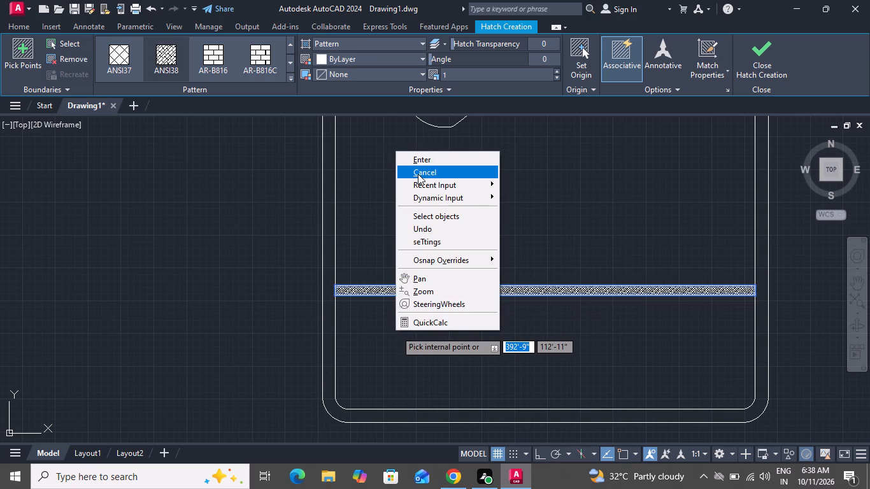
{"action": "left_click", "coordinate": [418, 174]}
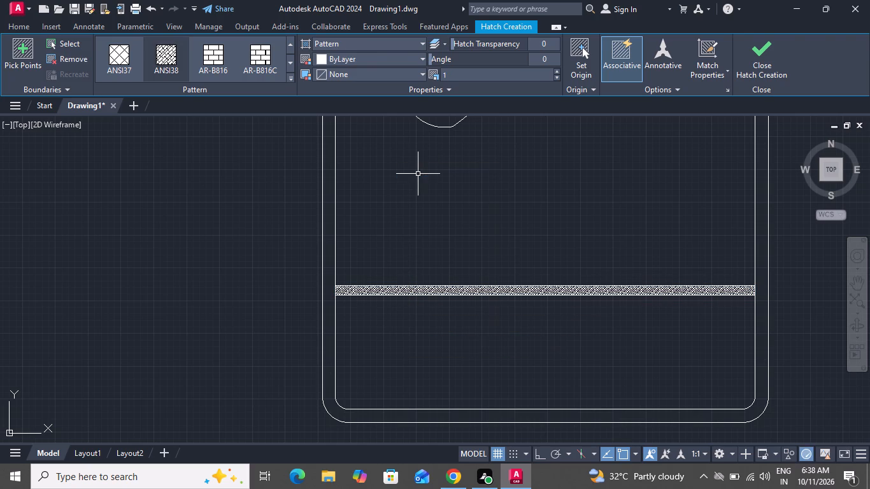
Extend both horizontal strip lines to the bed's outer side edges at both ends.
{"action": "scroll", "coordinate": [248, 488], "scroll_direction": "down", "scroll_amount": 2}
{"action": "scroll", "coordinate": [303, 444], "scroll_direction": "down", "scroll_amount": 2}
{"action": "scroll", "coordinate": [389, 323], "scroll_direction": "down", "scroll_amount": 2}
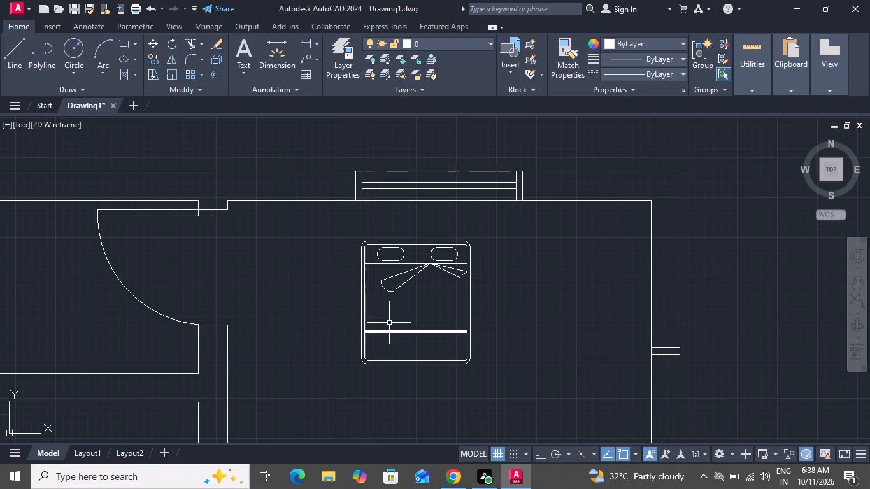
{"action": "type", "text": "ex"}
{"action": "key", "text": "space"}
{"action": "key", "text": "space"}
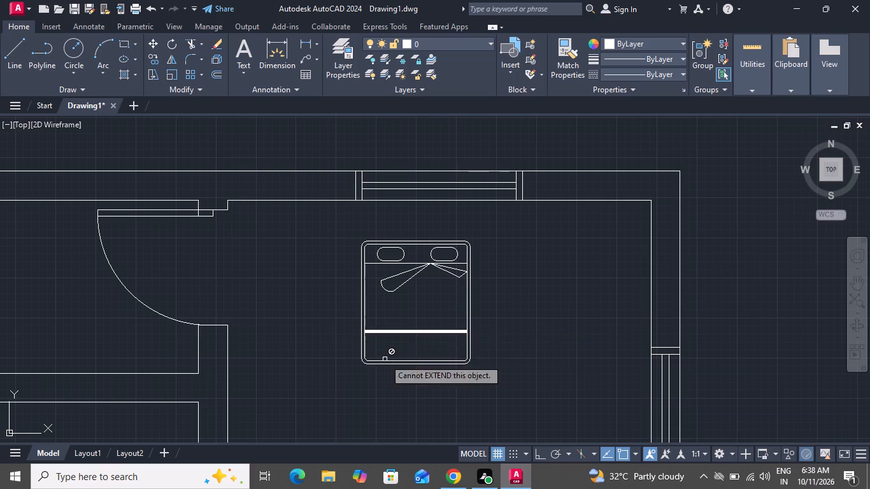
{"action": "scroll", "coordinate": [385, 359], "scroll_direction": "up", "scroll_amount": 3}
{"action": "scroll", "coordinate": [308, 262], "scroll_direction": "up", "scroll_amount": 2}
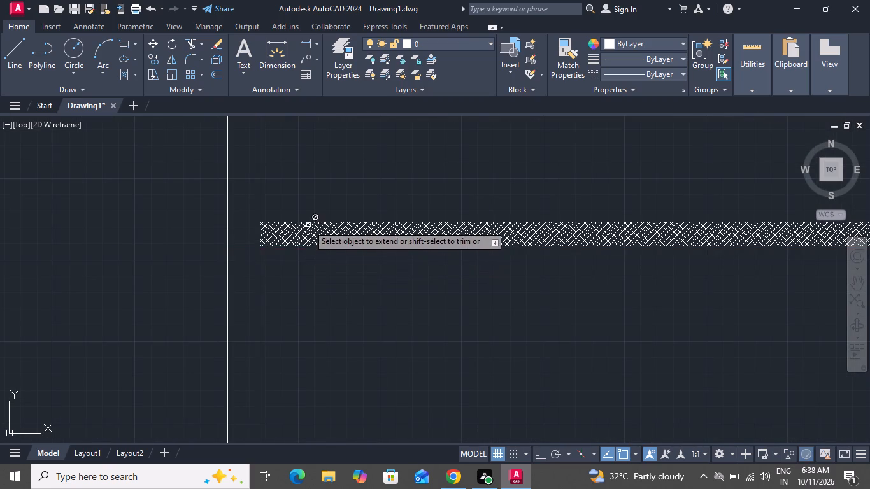
{"action": "left_click", "coordinate": [308, 222]}
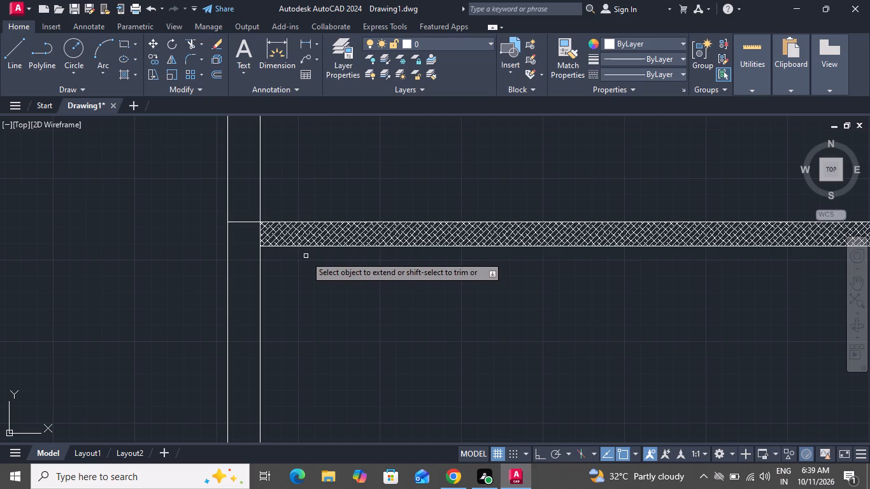
{"action": "left_click", "coordinate": [306, 248]}
{"action": "scroll", "coordinate": [312, 304], "scroll_direction": "down", "scroll_amount": 3}
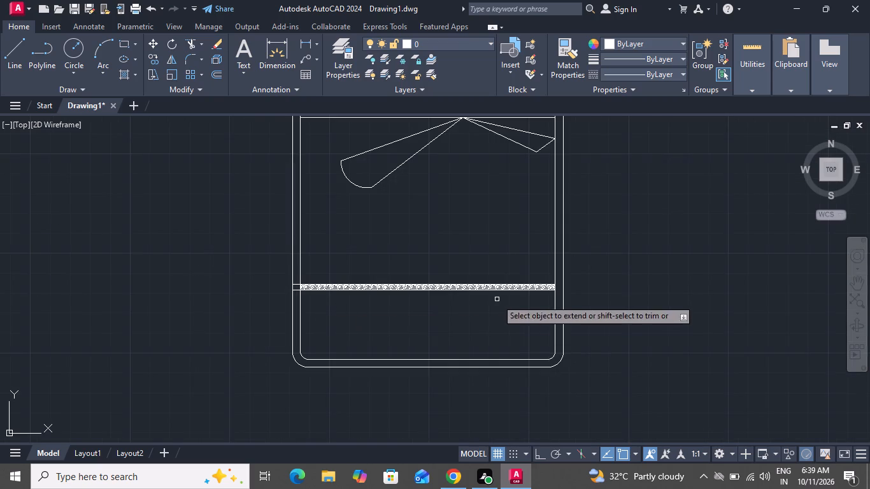
{"action": "scroll", "coordinate": [518, 286], "scroll_direction": "up", "scroll_amount": 3}
{"action": "scroll", "coordinate": [708, 302], "scroll_direction": "up", "scroll_amount": 2}
{"action": "left_click", "coordinate": [588, 283]}
{"action": "left_click", "coordinate": [592, 301]}
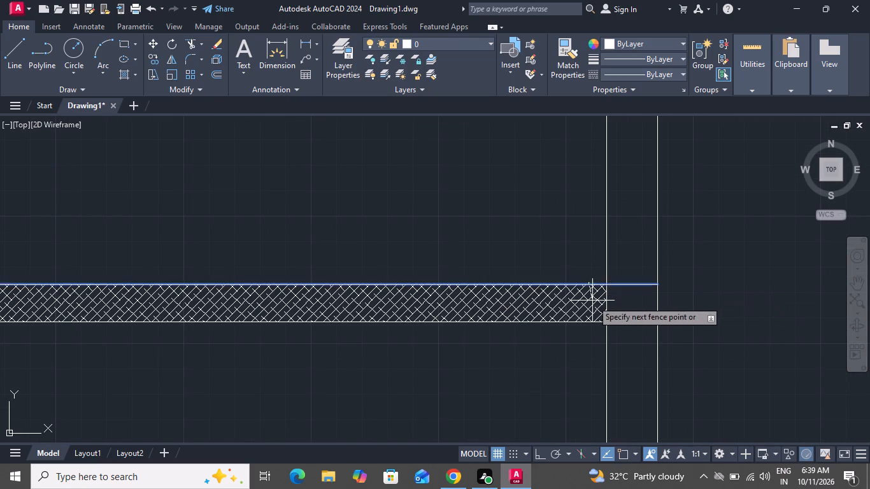
{"action": "left_click", "coordinate": [594, 320]}
{"action": "scroll", "coordinate": [590, 372], "scroll_direction": "down", "scroll_amount": 3}
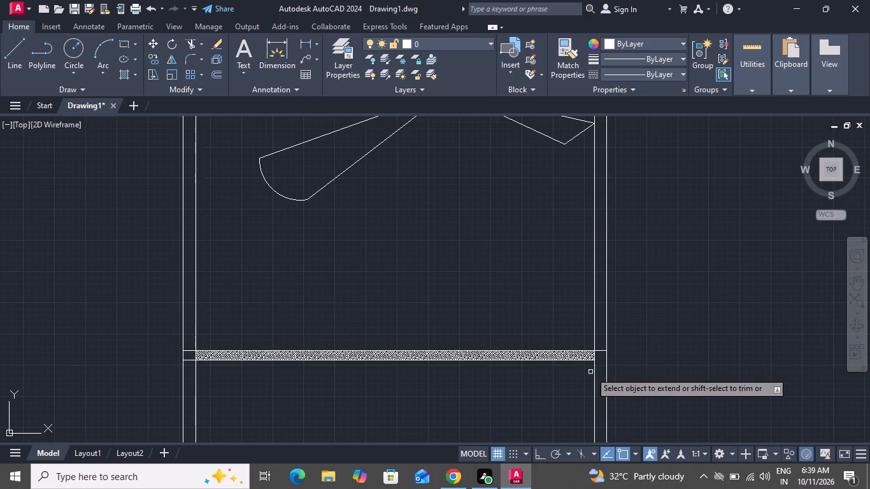
{"action": "left_click", "coordinate": [588, 362]}
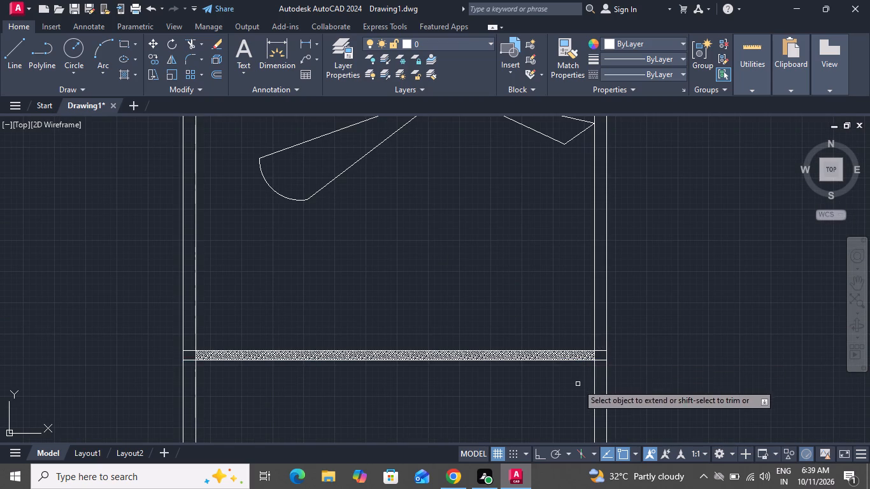
{"action": "right_click", "coordinate": [525, 287]}
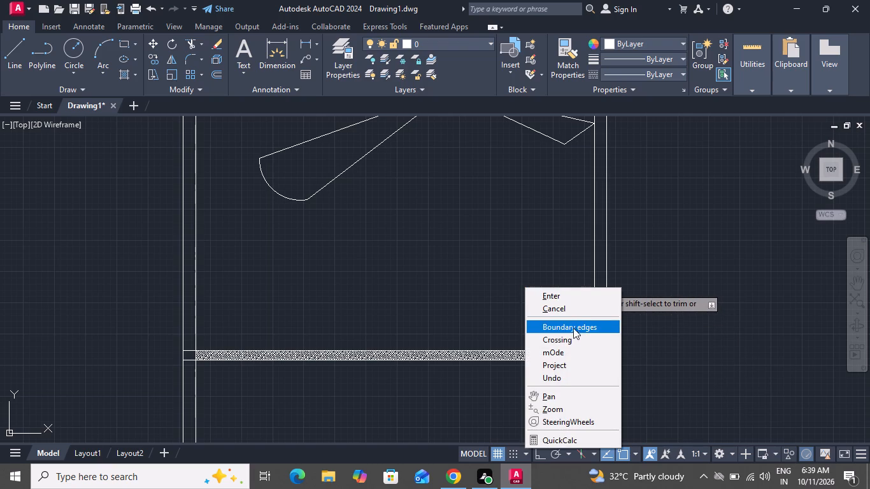
{"action": "left_click", "coordinate": [578, 306]}
Hatch the two small end pieces of the strip, between the bed's inner and outer side edges, with ANSI38.
{"action": "scroll", "coordinate": [546, 322], "scroll_direction": "down", "scroll_amount": 2}
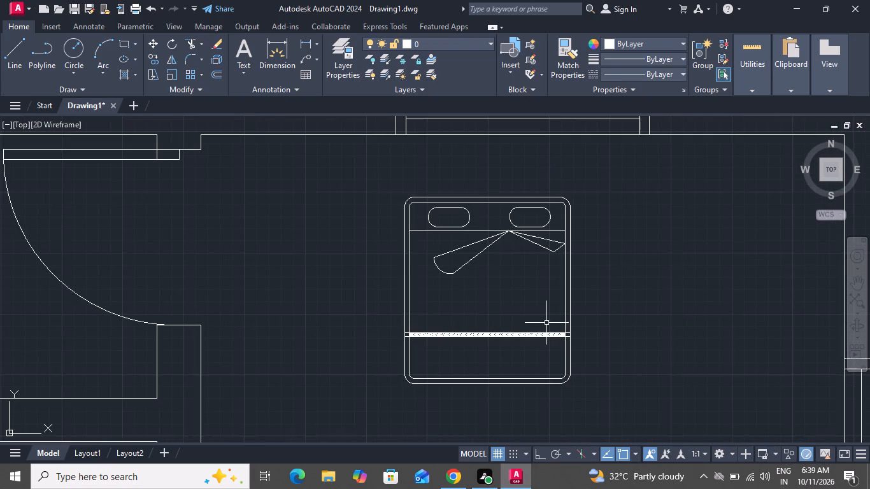
{"action": "scroll", "coordinate": [383, 332], "scroll_direction": "up", "scroll_amount": 3}
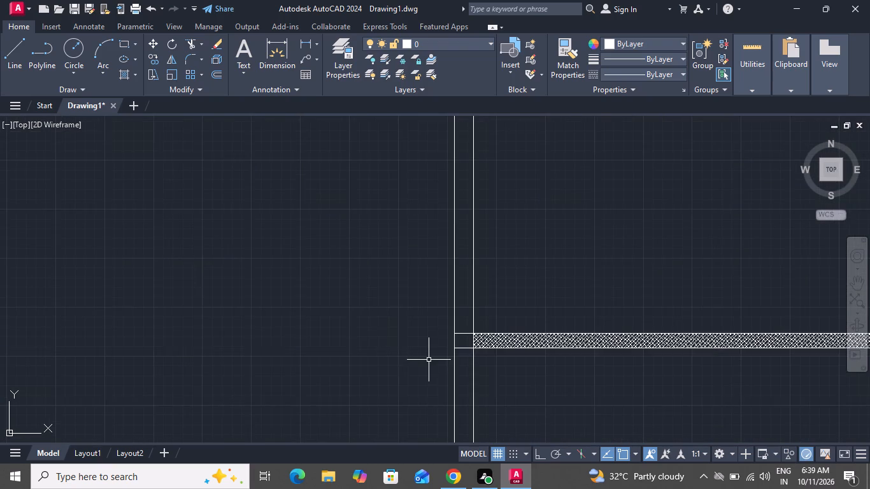
{"action": "scroll", "coordinate": [446, 353], "scroll_direction": "up", "scroll_amount": 1}
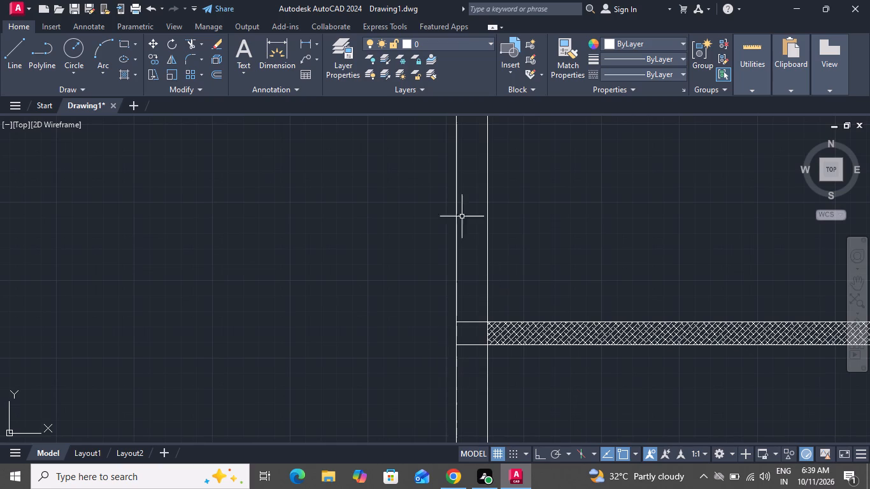
{"action": "left_click", "coordinate": [124, 73]}
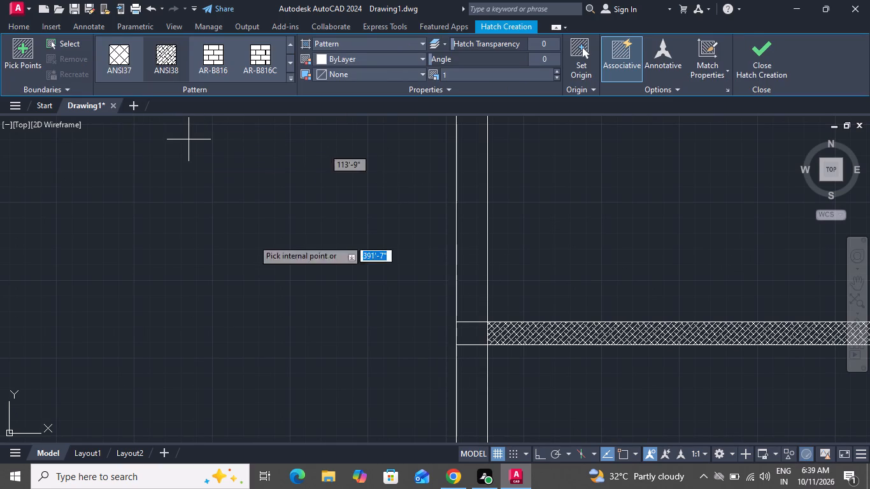
{"action": "scroll", "coordinate": [497, 341], "scroll_direction": "up", "scroll_amount": 2}
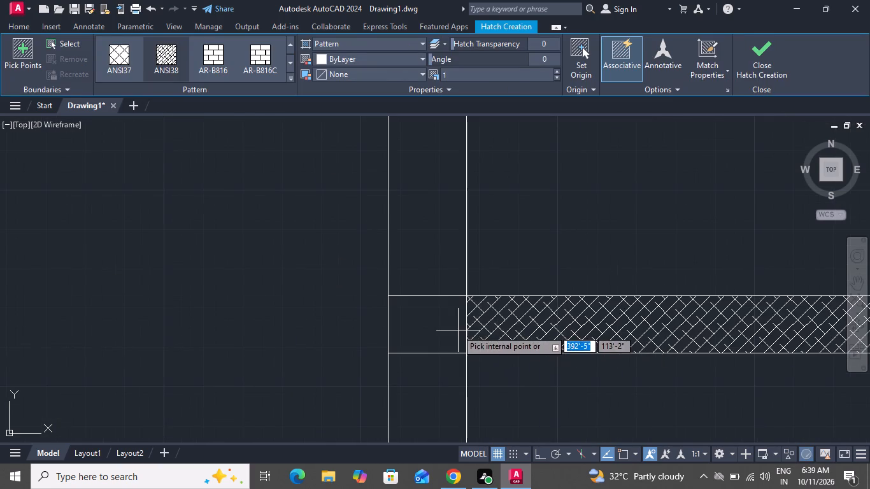
{"action": "left_click", "coordinate": [447, 325]}
{"action": "scroll", "coordinate": [358, 360], "scroll_direction": "down", "scroll_amount": 5}
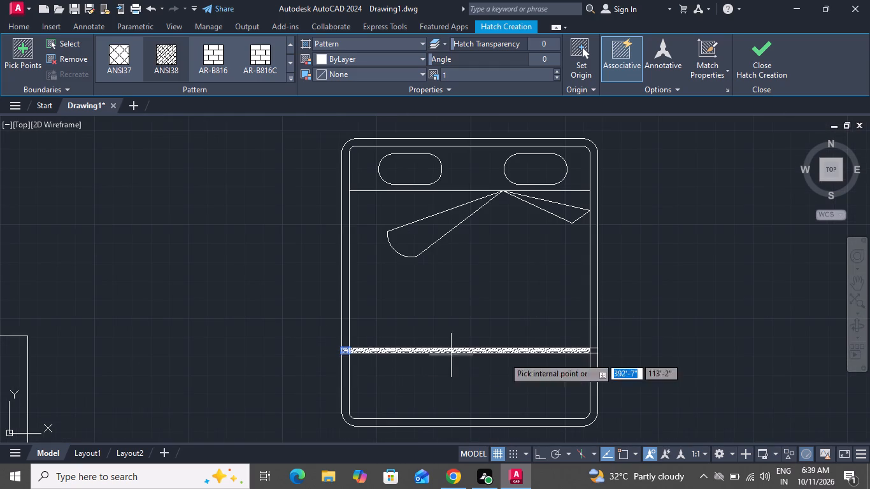
{"action": "scroll", "coordinate": [608, 355], "scroll_direction": "up", "scroll_amount": 7}
{"action": "scroll", "coordinate": [574, 348], "scroll_direction": "down", "scroll_amount": 1}
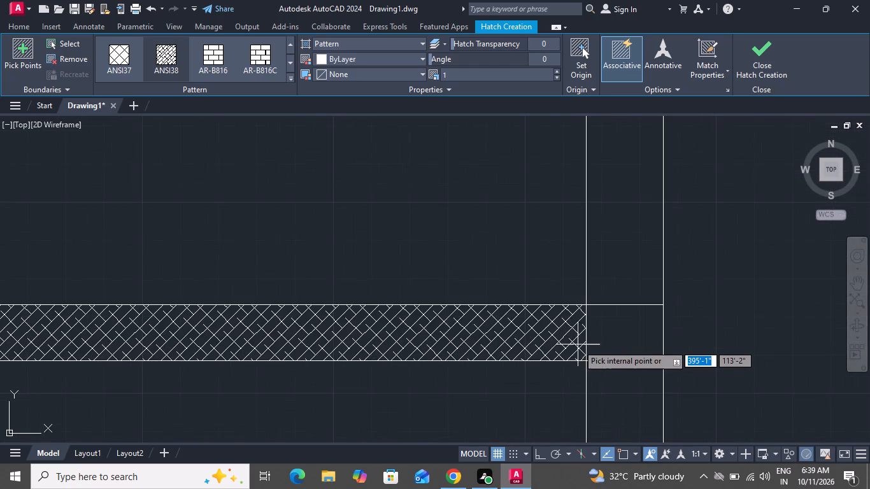
{"action": "left_click", "coordinate": [600, 336]}
{"action": "right_click", "coordinate": [601, 336]}
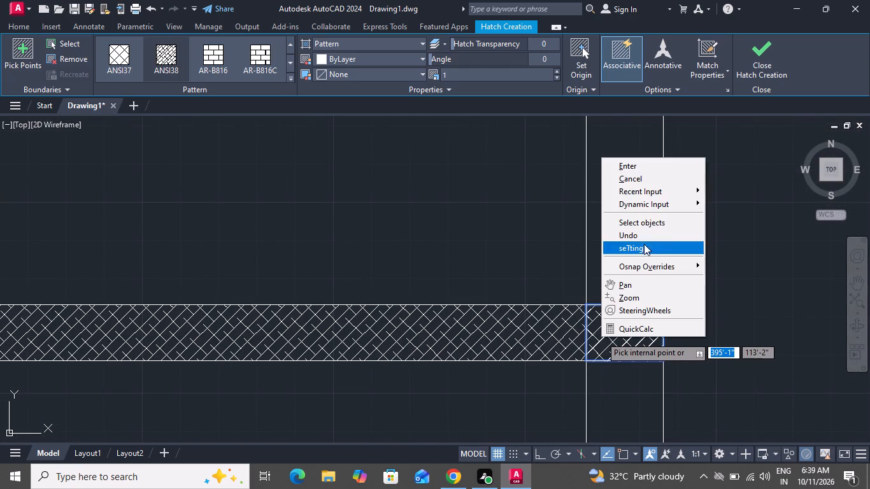
{"action": "left_click", "coordinate": [652, 180]}
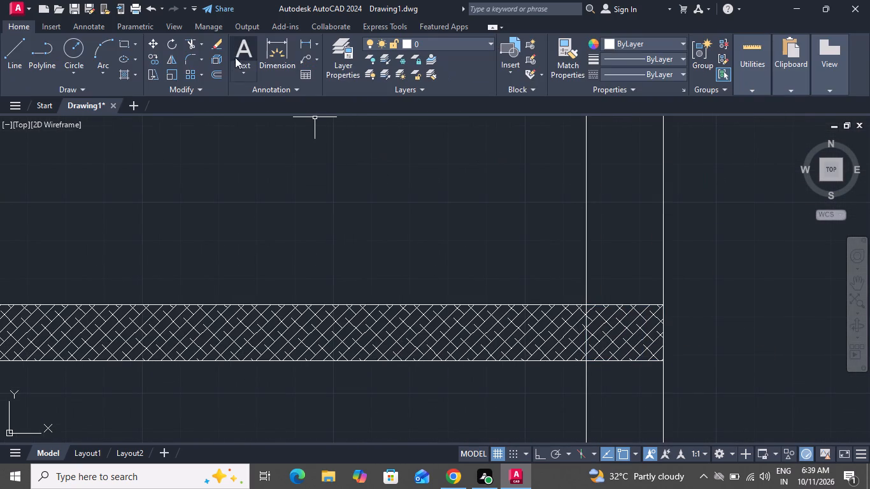
Trim the segments of the bed's inner side edges that cross the hatched strip at both ends.
{"action": "left_click", "coordinate": [185, 41]}
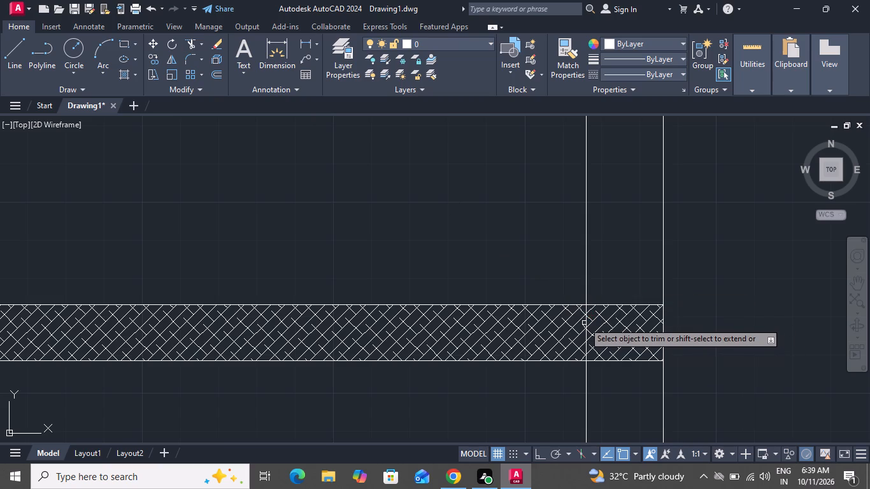
{"action": "left_click", "coordinate": [585, 322]}
{"action": "scroll", "coordinate": [618, 397], "scroll_direction": "down", "scroll_amount": 5}
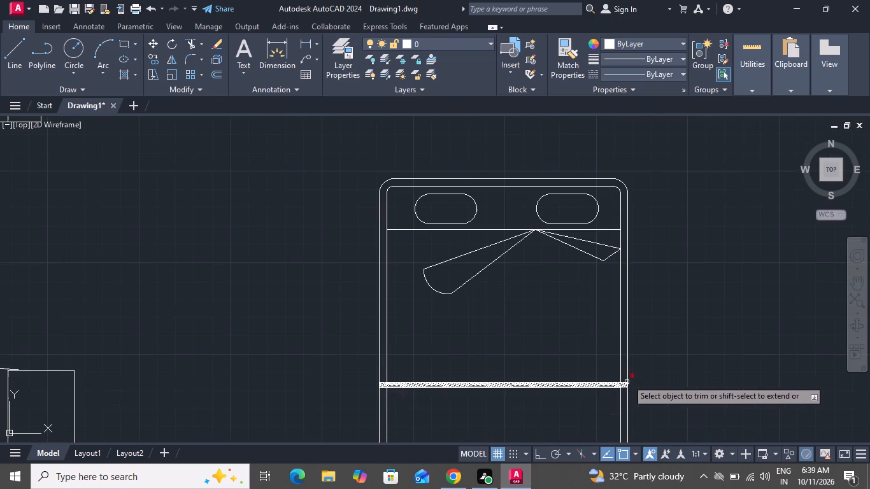
{"action": "scroll", "coordinate": [388, 399], "scroll_direction": "up", "scroll_amount": 3}
{"action": "scroll", "coordinate": [359, 353], "scroll_direction": "up", "scroll_amount": 3}
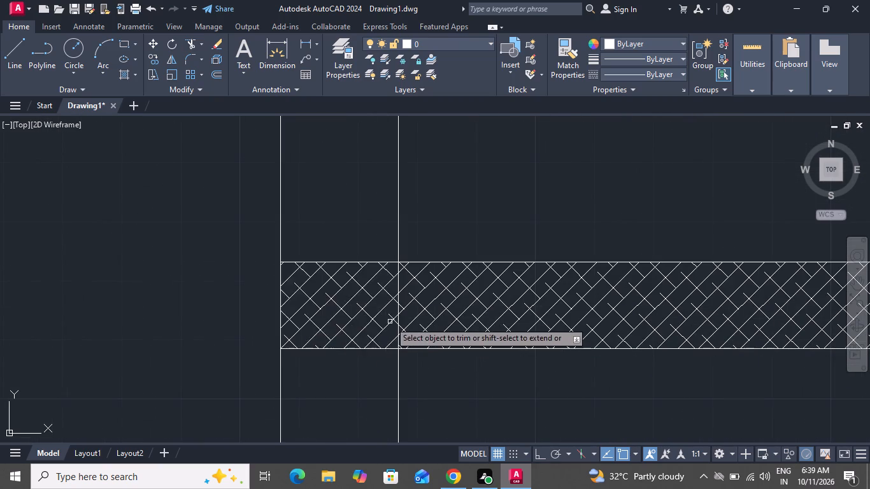
{"action": "left_click", "coordinate": [398, 298]}
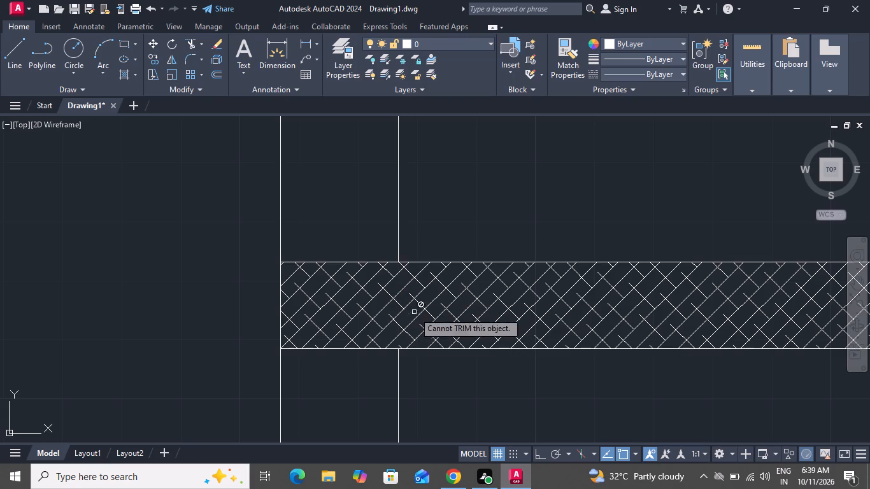
{"action": "right_click", "coordinate": [427, 371]}
{"action": "left_click", "coordinate": [459, 222]}
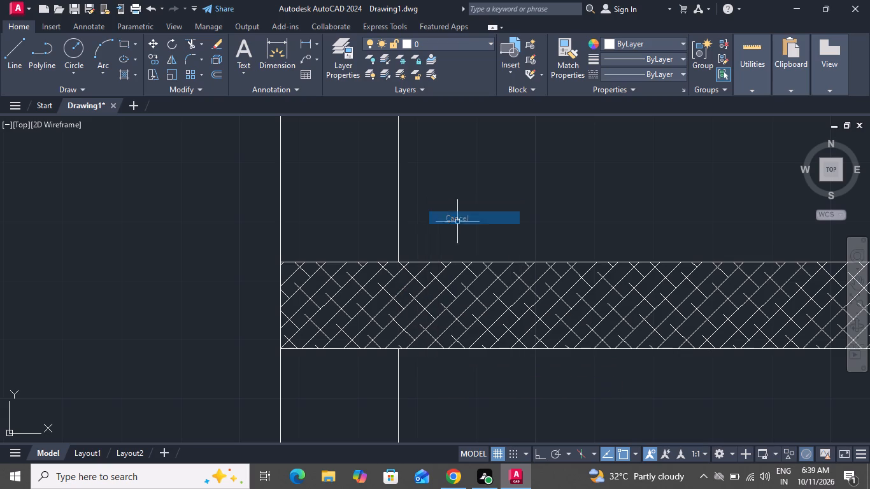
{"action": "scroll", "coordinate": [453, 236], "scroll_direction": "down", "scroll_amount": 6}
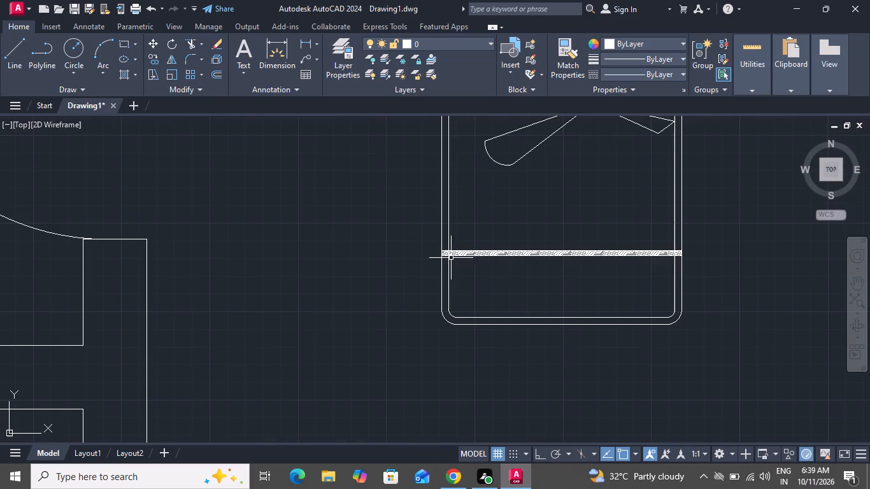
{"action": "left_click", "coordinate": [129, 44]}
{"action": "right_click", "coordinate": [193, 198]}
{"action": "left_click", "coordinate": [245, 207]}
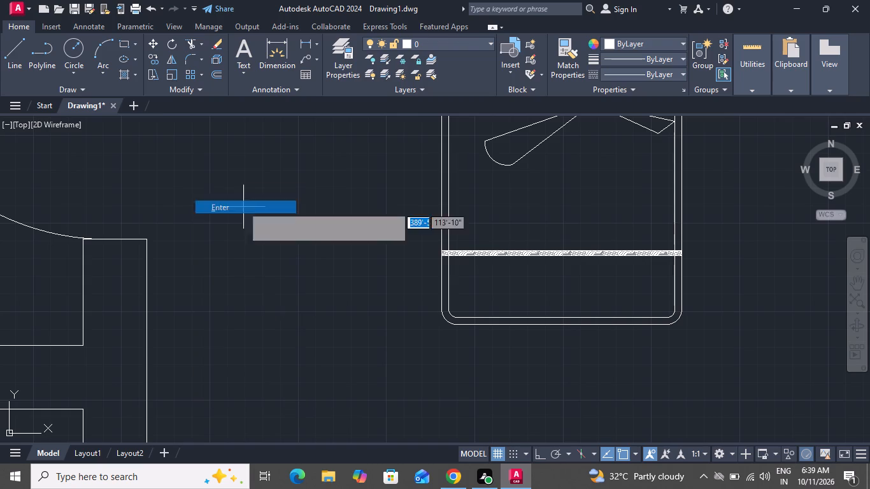
With Ortho on, draw a rectangular line outline around the bed's foot, about 1'-10" deep, starting and ending on the bed's outer side edges.
{"action": "left_click", "coordinate": [9, 44]}
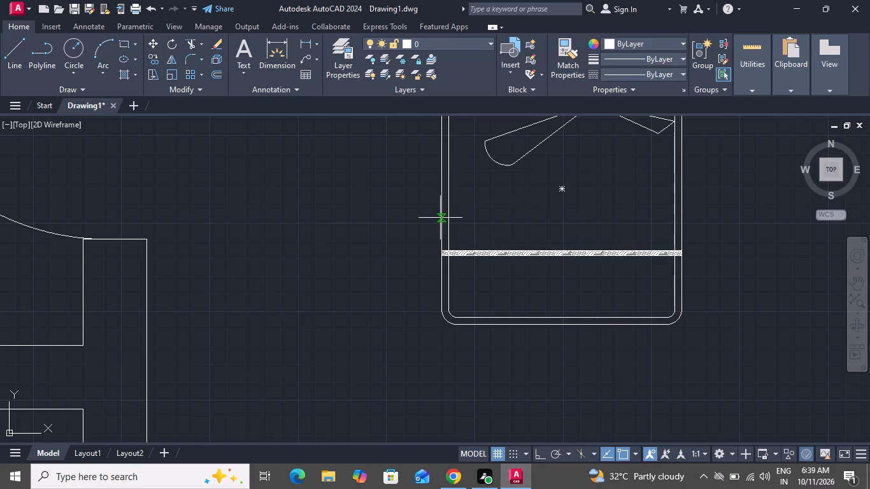
{"action": "left_click", "coordinate": [440, 218]}
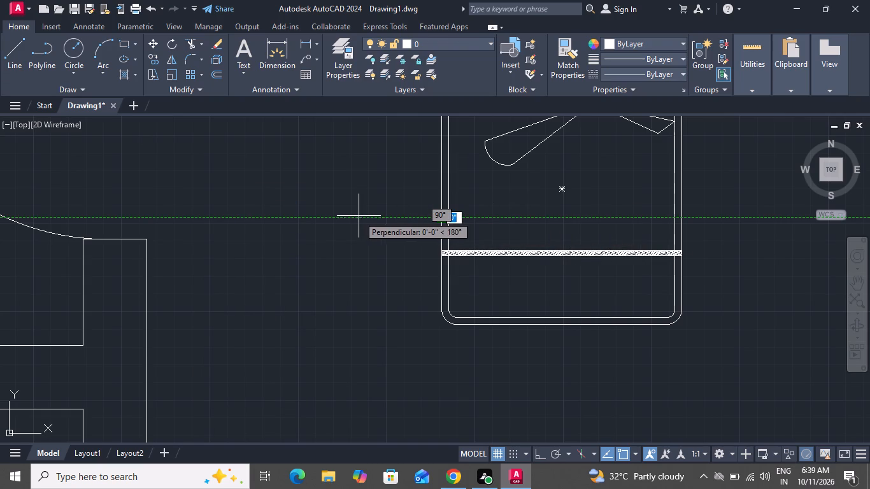
{"action": "left_click", "coordinate": [374, 216]}
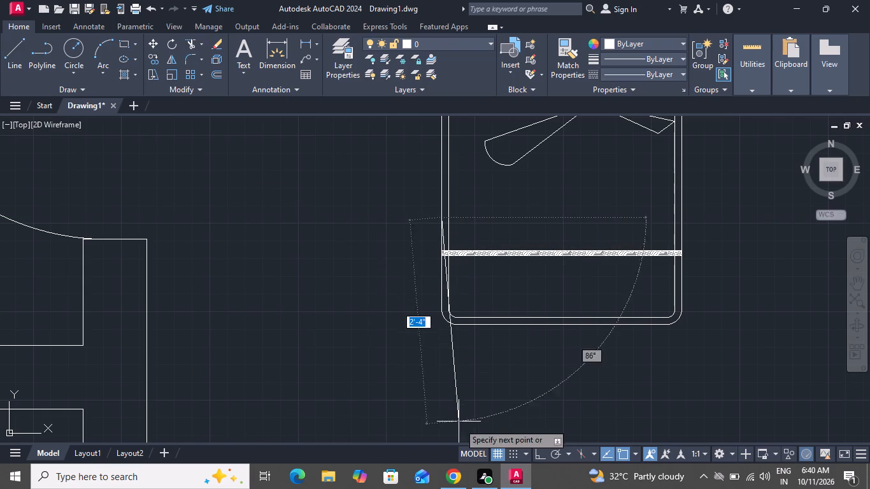
{"action": "left_click", "coordinate": [539, 453]}
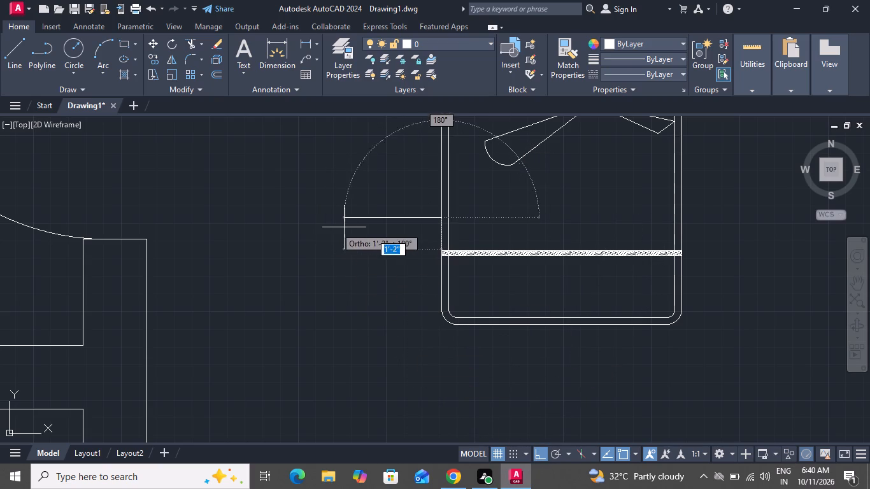
{"action": "left_click", "coordinate": [403, 220]}
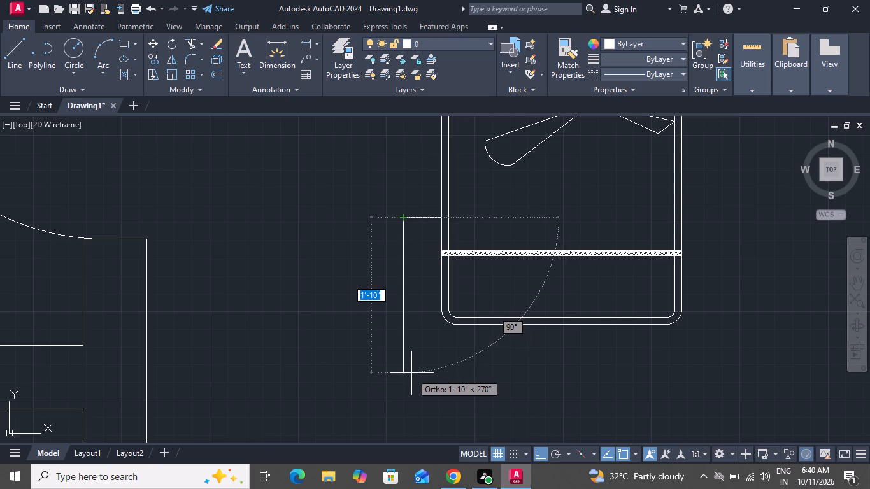
{"action": "left_click", "coordinate": [411, 373]}
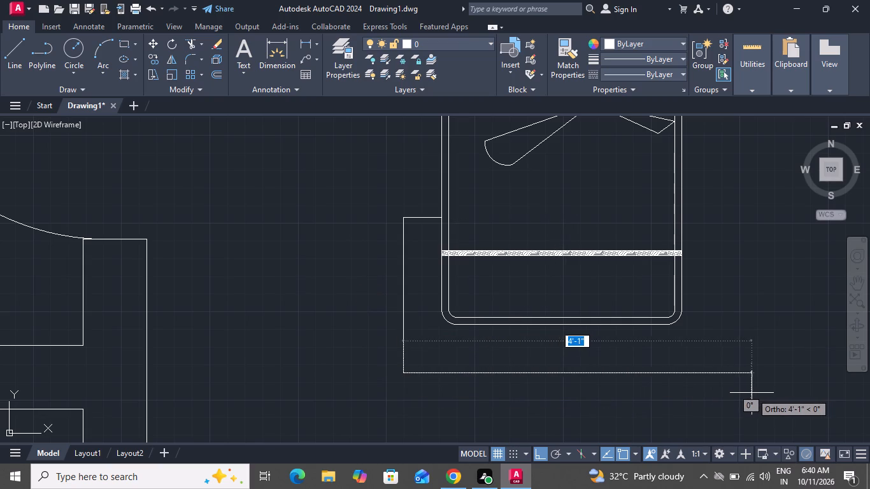
{"action": "left_click", "coordinate": [728, 391]}
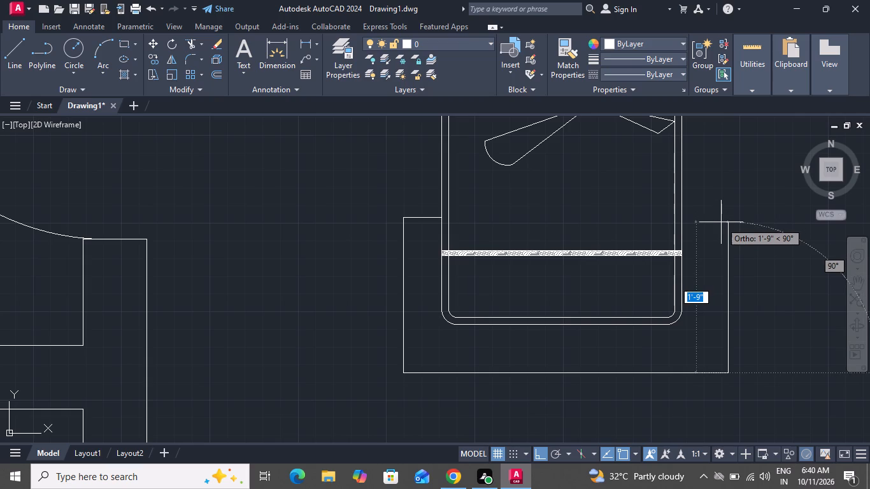
{"action": "left_click", "coordinate": [721, 218]}
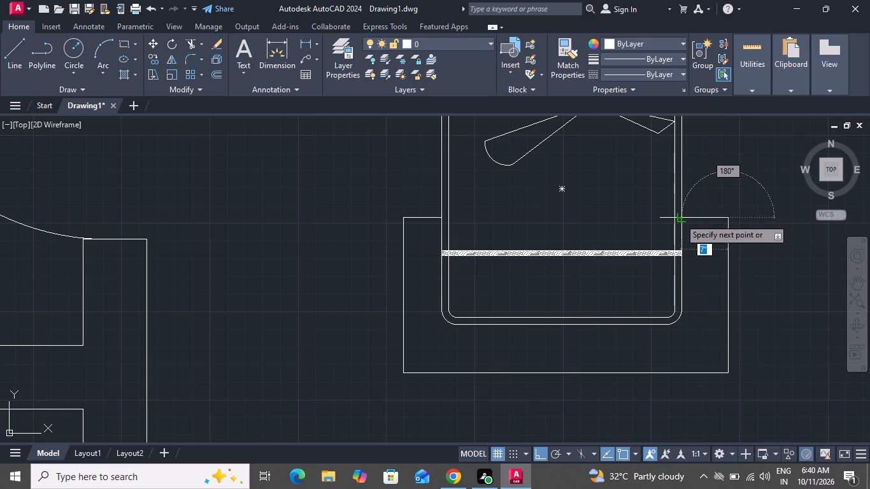
{"action": "left_click", "coordinate": [681, 216]}
{"action": "right_click", "coordinate": [685, 217]}
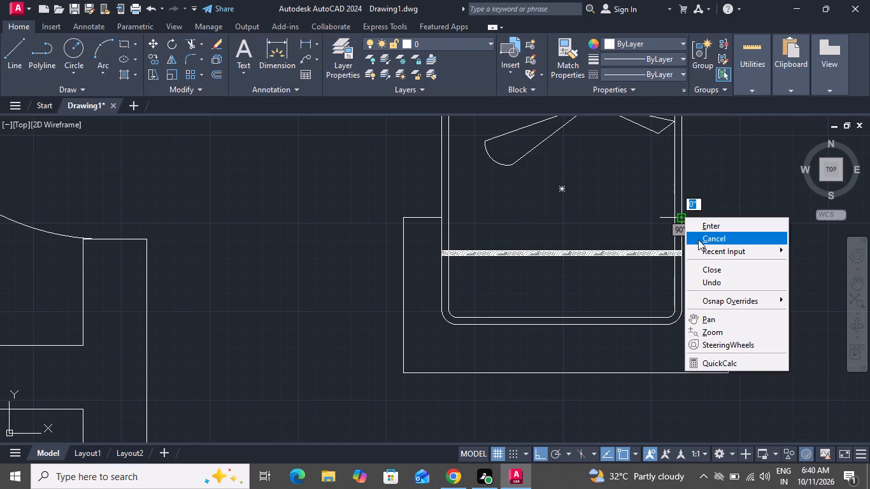
{"action": "left_click", "coordinate": [700, 238]}
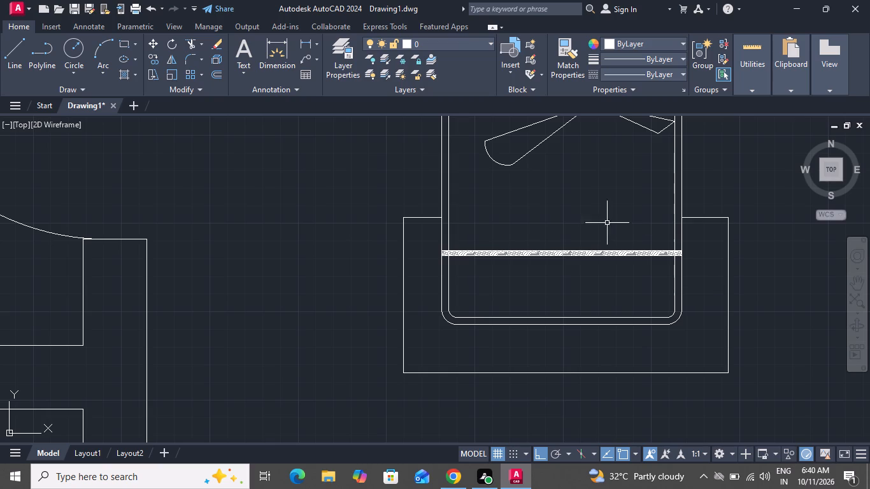
Draw the inner outline's first three lines inside the outer one: about 4" out from the bed's left edge, 1'-6" down and 3'-7" across.
{"action": "left_click", "coordinate": [5, 51]}
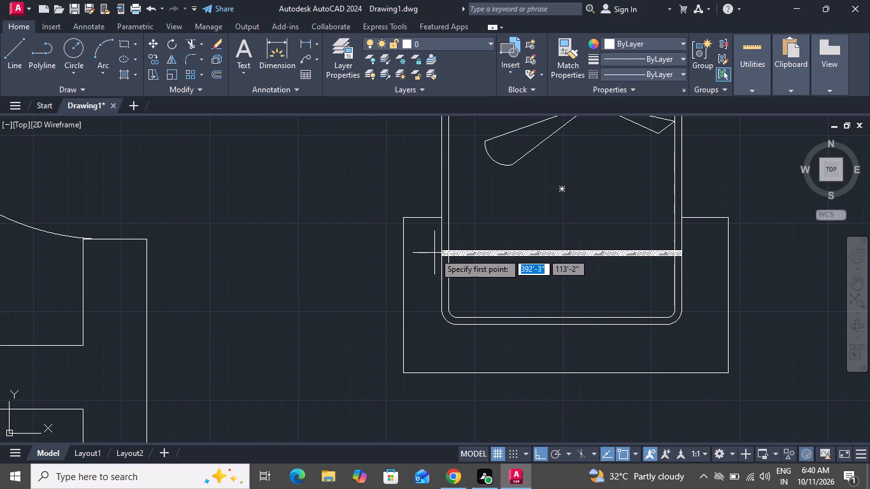
{"action": "scroll", "coordinate": [436, 259], "scroll_direction": "up", "scroll_amount": 2}
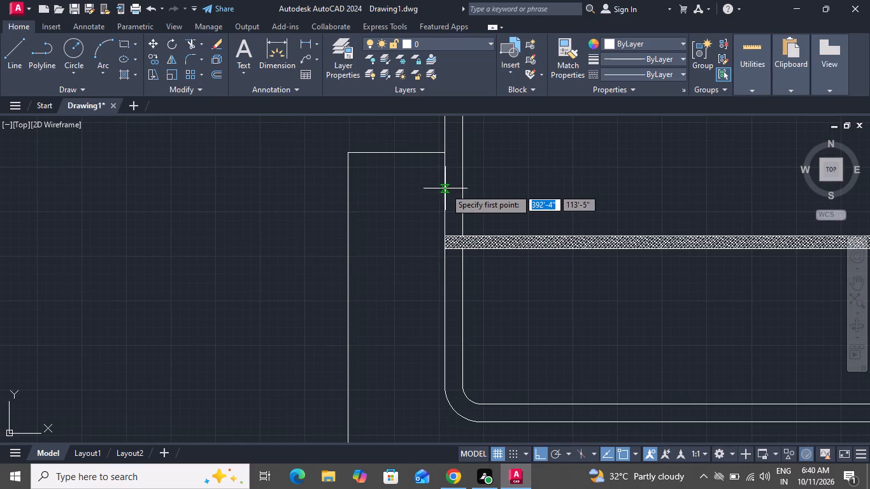
{"action": "left_click", "coordinate": [444, 169]}
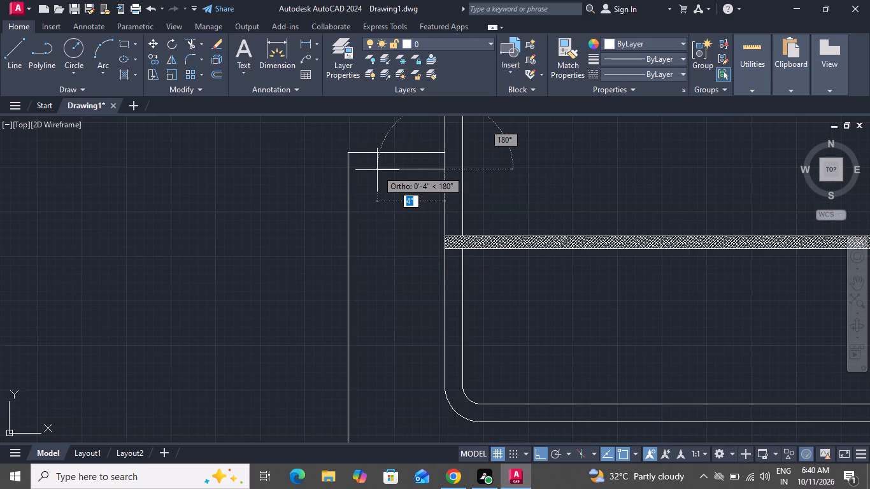
{"action": "left_click", "coordinate": [369, 169]}
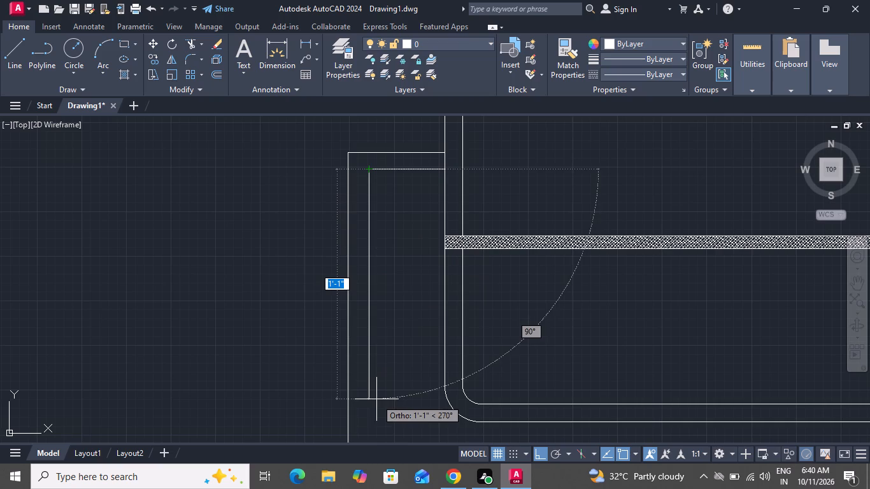
{"action": "scroll", "coordinate": [376, 377], "scroll_direction": "down", "scroll_amount": 1}
{"action": "scroll", "coordinate": [376, 377], "scroll_direction": "up", "scroll_amount": 1}
{"action": "scroll", "coordinate": [380, 381], "scroll_direction": "down", "scroll_amount": 1}
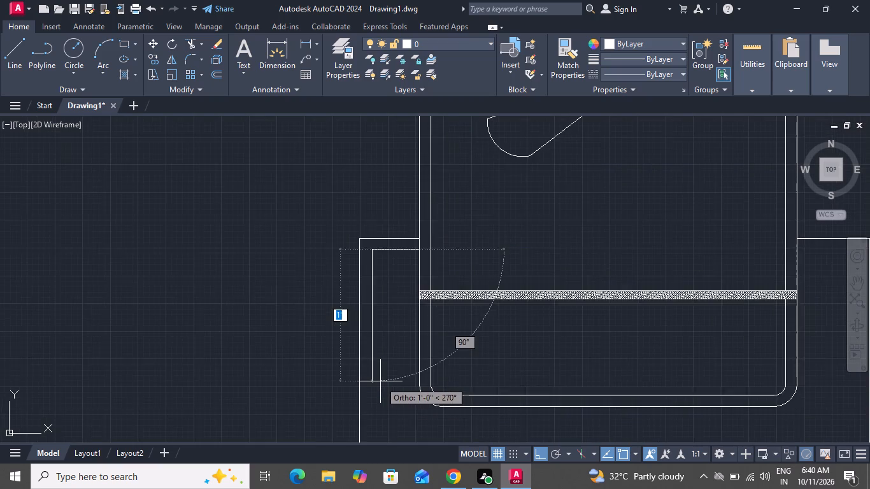
{"action": "scroll", "coordinate": [381, 380], "scroll_direction": "down", "scroll_amount": 2}
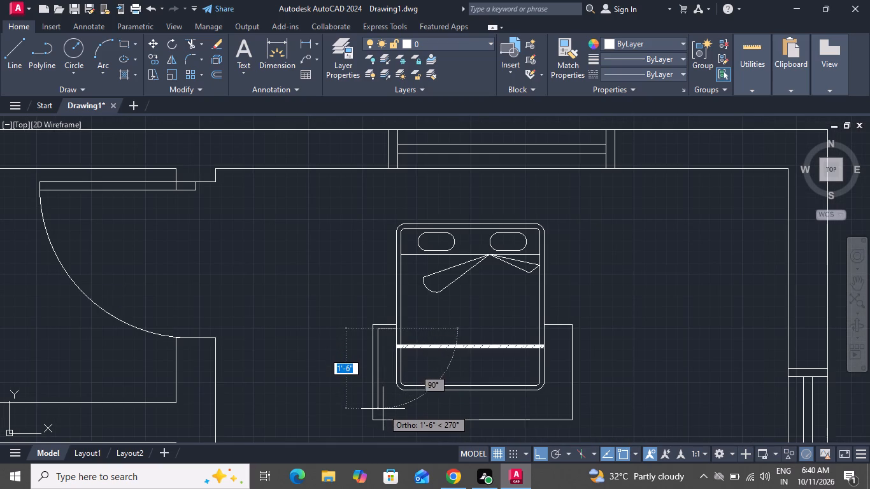
{"action": "left_click", "coordinate": [383, 411]}
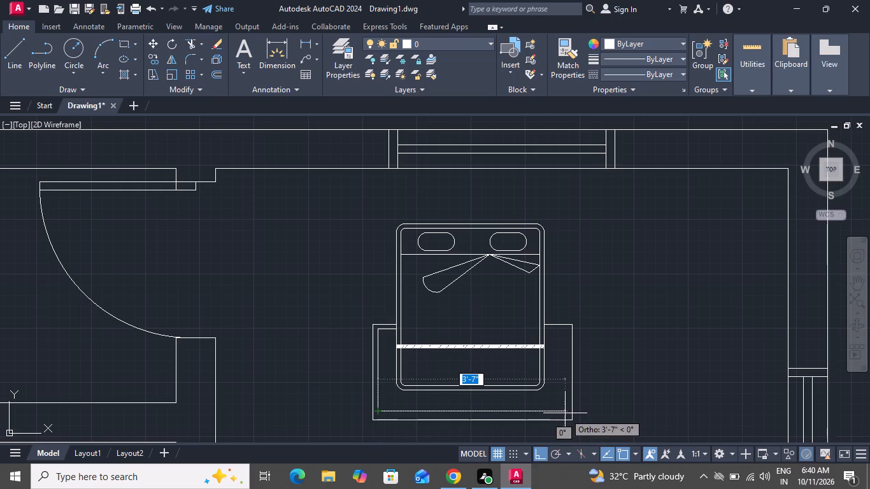
{"action": "left_click", "coordinate": [564, 412]}
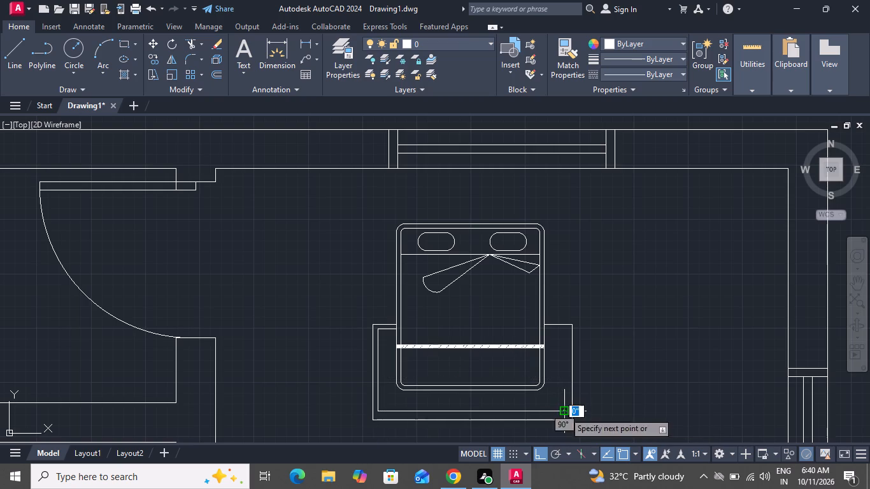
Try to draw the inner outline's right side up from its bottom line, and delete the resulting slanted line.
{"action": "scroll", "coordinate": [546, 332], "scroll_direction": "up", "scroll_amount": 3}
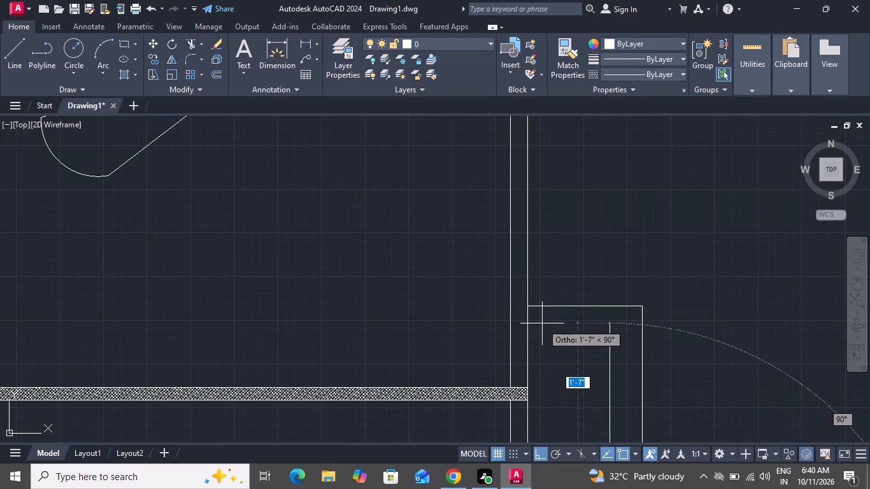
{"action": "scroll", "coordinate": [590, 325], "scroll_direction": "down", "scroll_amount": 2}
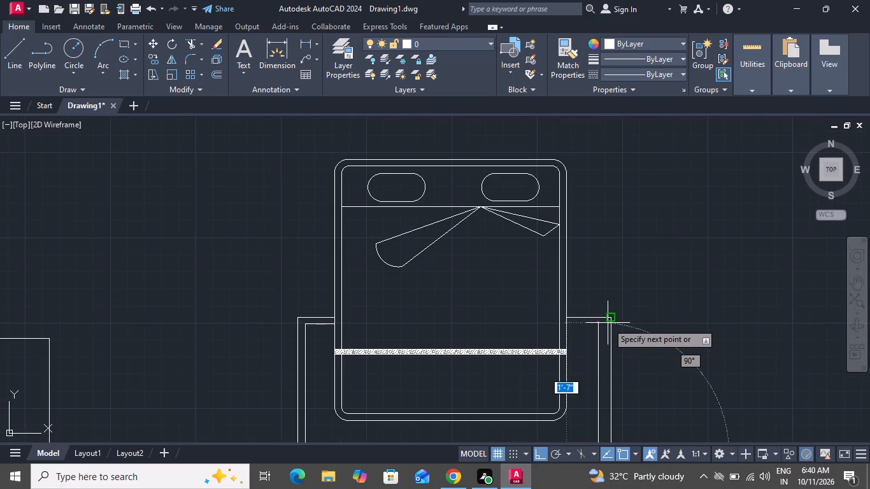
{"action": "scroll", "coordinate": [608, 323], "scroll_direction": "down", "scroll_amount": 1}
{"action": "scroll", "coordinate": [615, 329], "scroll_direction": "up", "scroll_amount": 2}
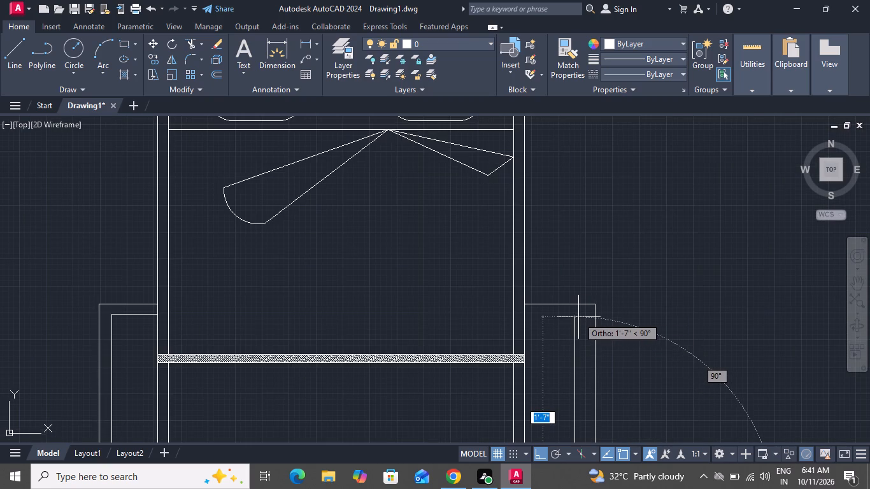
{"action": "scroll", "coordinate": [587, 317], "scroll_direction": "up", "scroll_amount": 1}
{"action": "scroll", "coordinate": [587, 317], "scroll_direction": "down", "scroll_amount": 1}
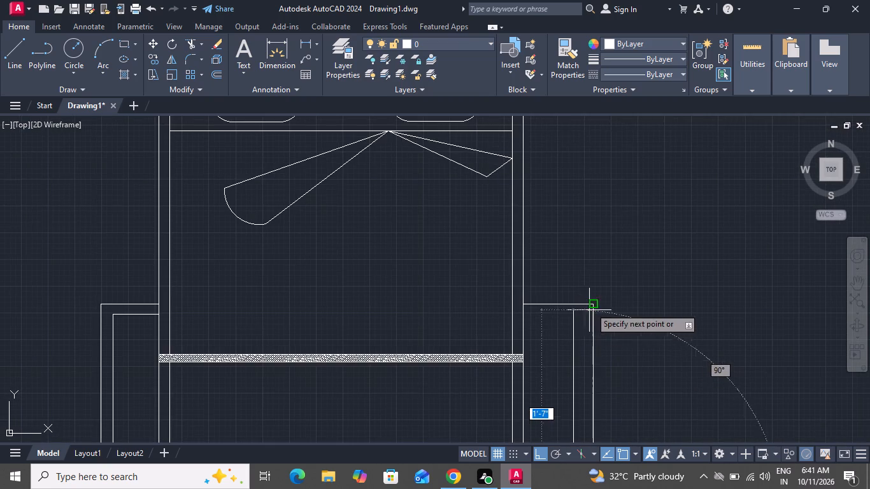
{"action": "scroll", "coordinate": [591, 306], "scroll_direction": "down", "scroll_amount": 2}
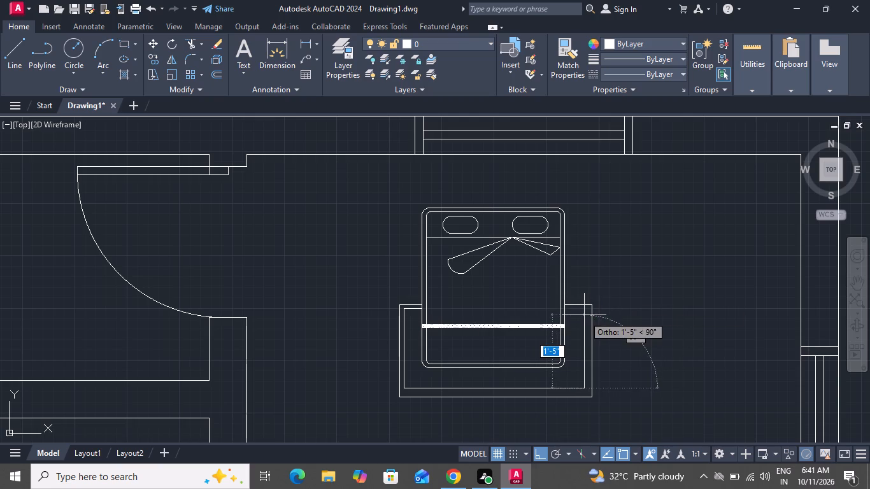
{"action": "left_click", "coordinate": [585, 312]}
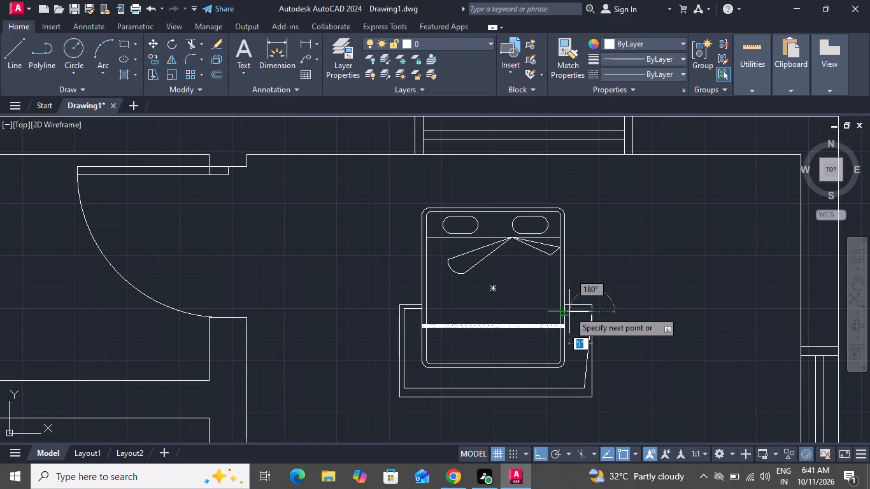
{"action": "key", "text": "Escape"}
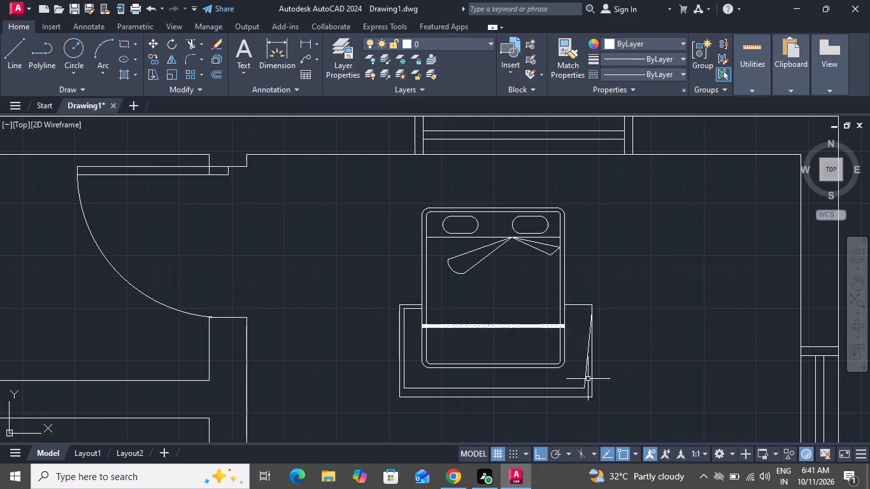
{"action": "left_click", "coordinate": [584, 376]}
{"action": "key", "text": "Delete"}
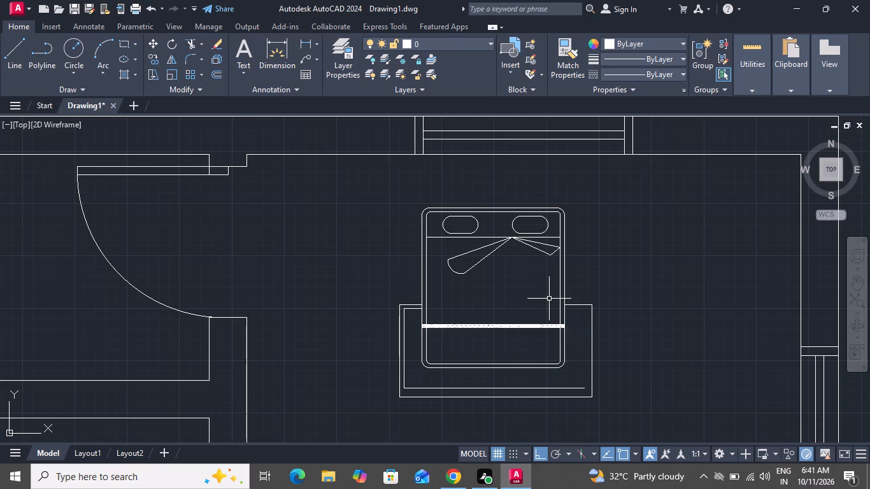
Draw the inner outline's right part from the bed's right outer edge: about 5" outward, and 1'-8" down past the inner bottom line.
{"action": "left_click", "coordinate": [10, 39]}
{"action": "scroll", "coordinate": [594, 331], "scroll_direction": "up", "scroll_amount": 2}
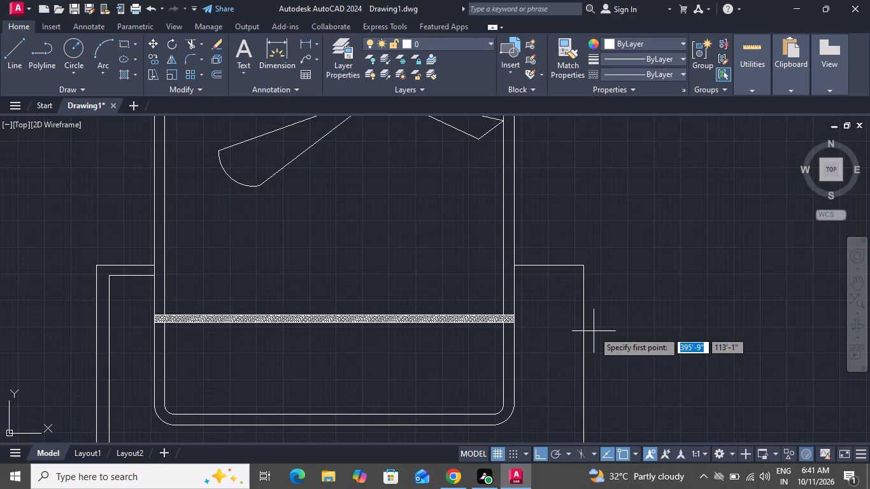
{"action": "left_click", "coordinate": [515, 278]}
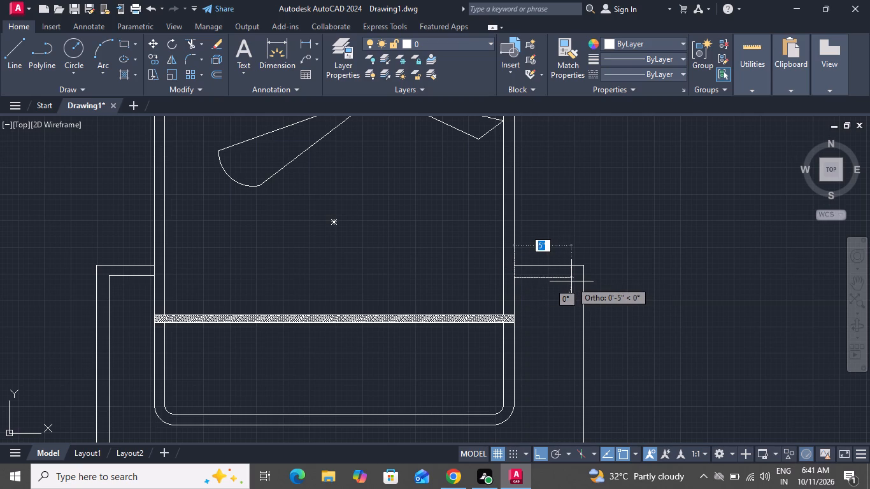
{"action": "left_click", "coordinate": [569, 281]}
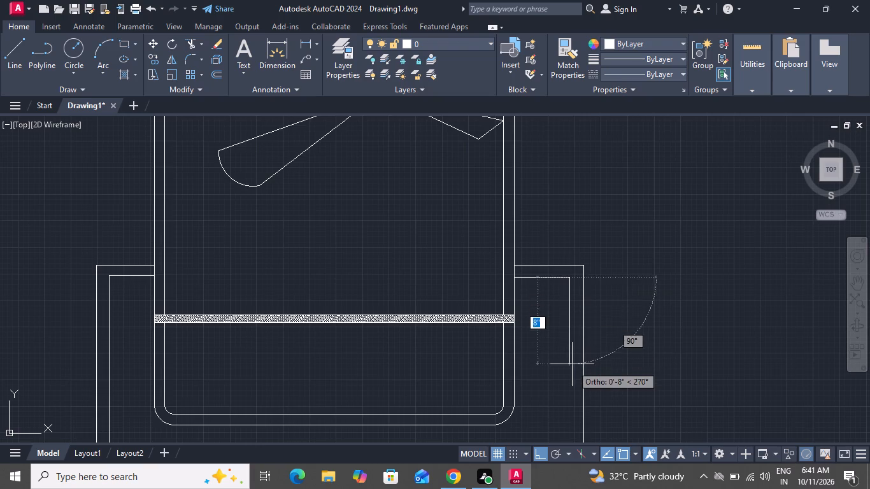
{"action": "scroll", "coordinate": [572, 368], "scroll_direction": "down", "scroll_amount": 1}
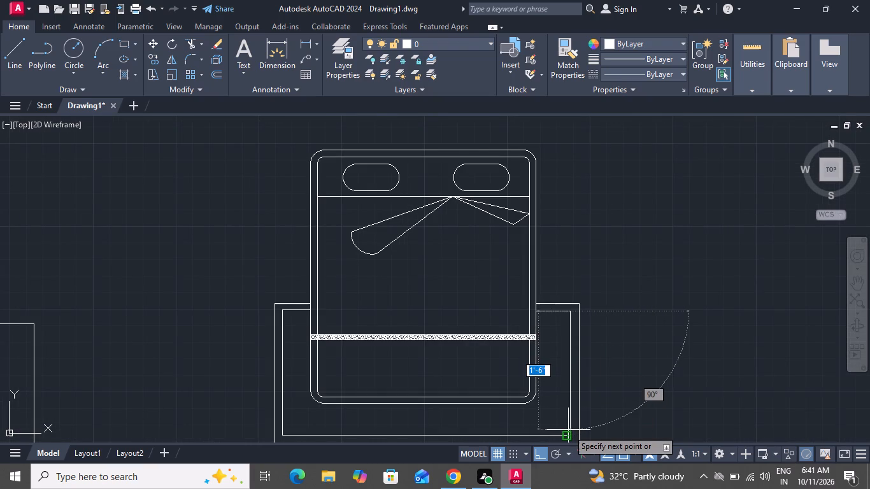
{"action": "scroll", "coordinate": [572, 423], "scroll_direction": "down", "scroll_amount": 3}
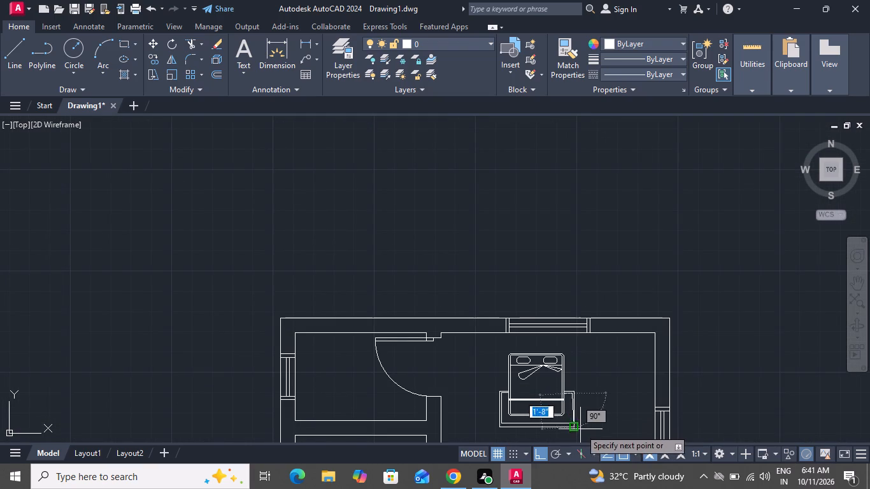
{"action": "scroll", "coordinate": [580, 432], "scroll_direction": "up", "scroll_amount": 6}
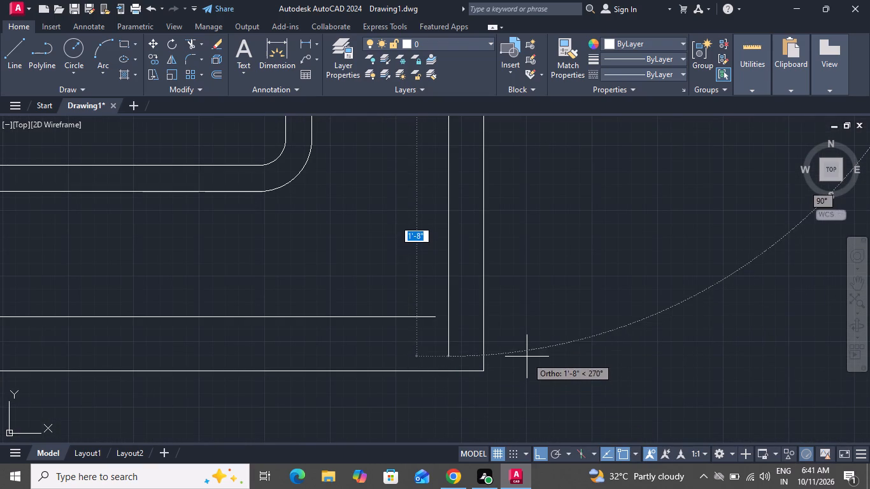
{"action": "left_click", "coordinate": [527, 357]}
{"action": "right_click", "coordinate": [527, 355]}
{"action": "left_click", "coordinate": [572, 222]}
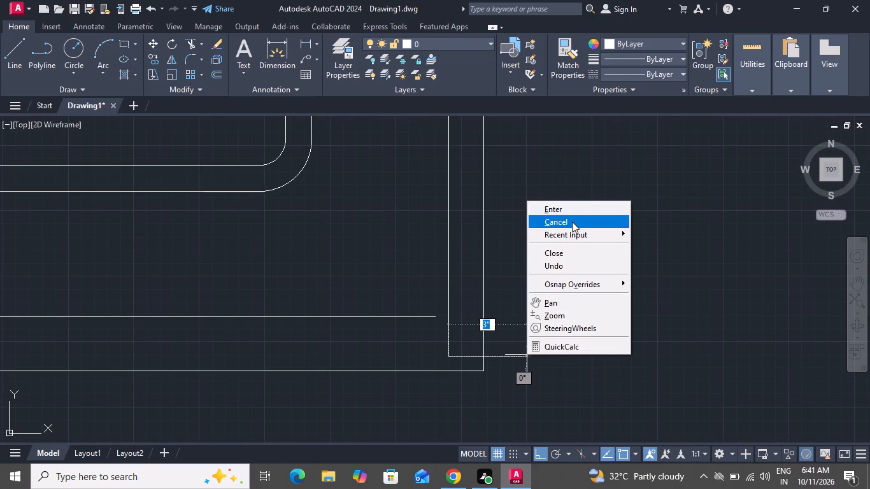
Extend the inner outline's bottom line to meet its right vertical line.
{"action": "type", "text": "ex"}
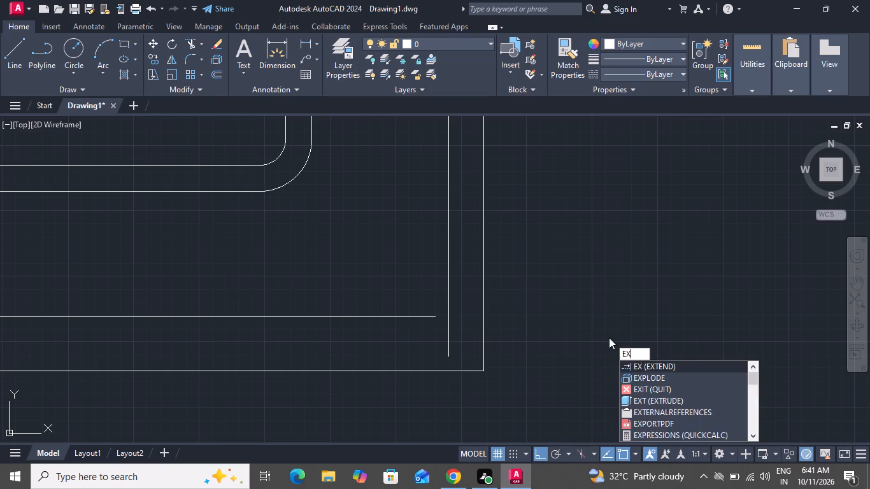
{"action": "key", "text": "space"}
{"action": "key", "text": "space"}
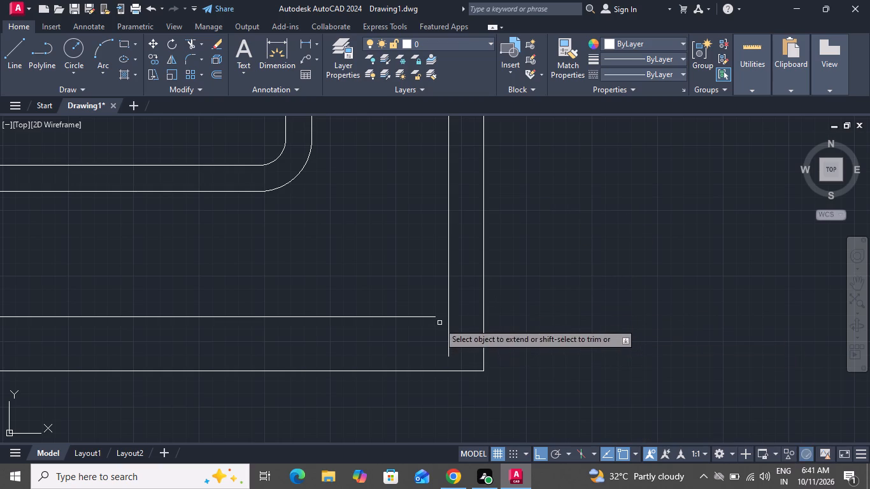
{"action": "left_click", "coordinate": [434, 315]}
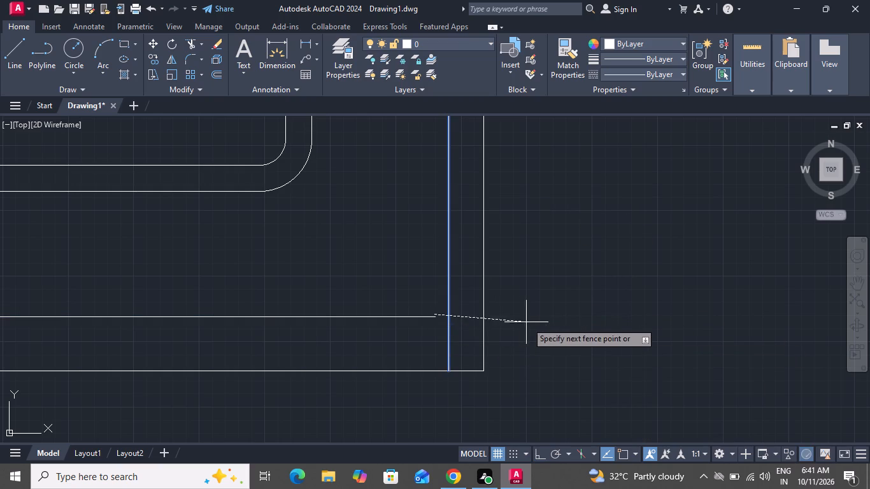
{"action": "left_click", "coordinate": [398, 326]}
{"action": "right_click", "coordinate": [638, 344]}
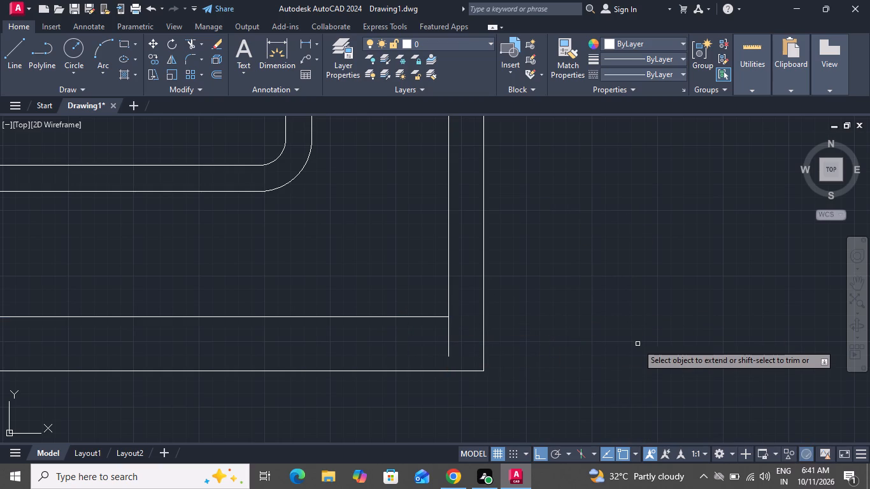
{"action": "left_click", "coordinate": [673, 205]}
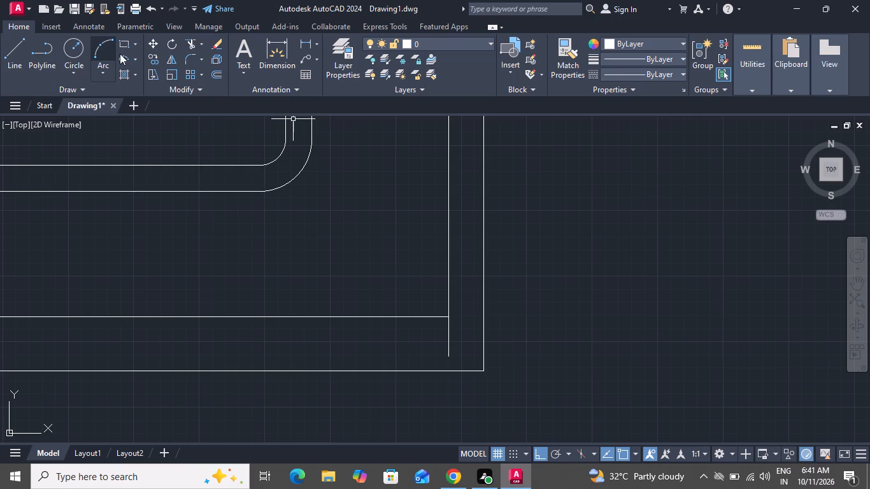
Trim the part of the inner outline's right vertical line that overhangs below its bottom line.
{"action": "left_click", "coordinate": [187, 46]}
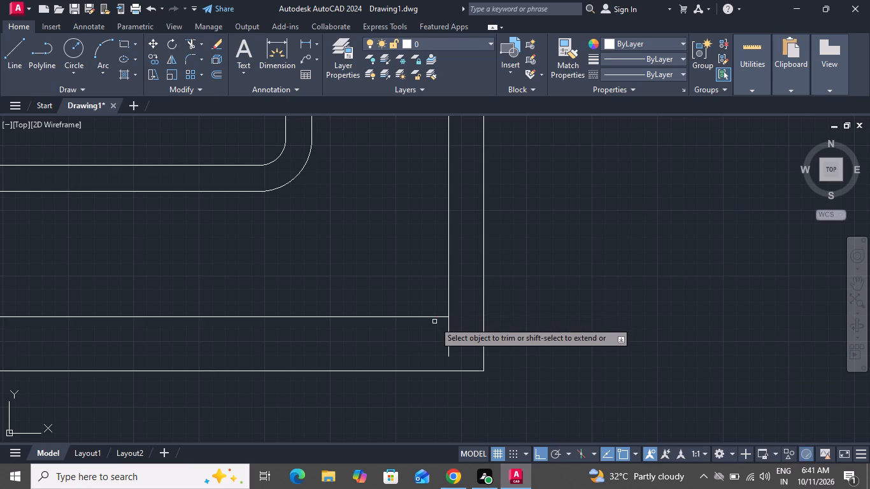
{"action": "left_click", "coordinate": [447, 322]}
{"action": "right_click", "coordinate": [450, 330]}
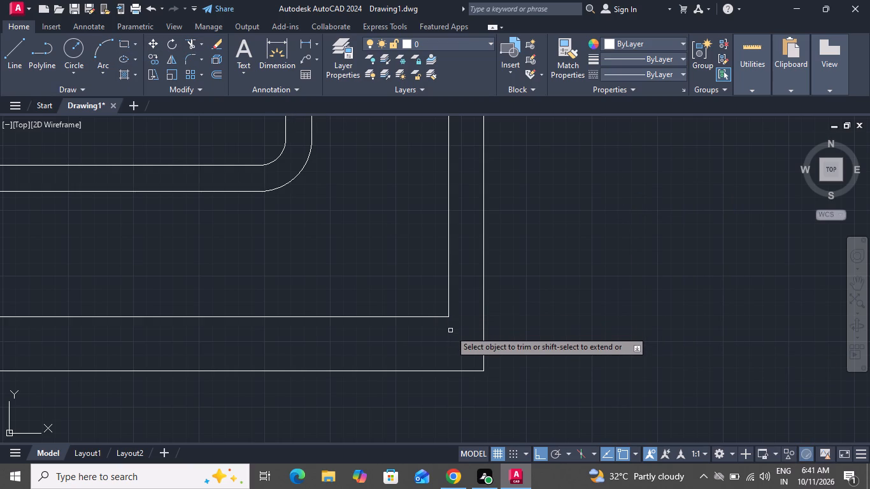
{"action": "left_click", "coordinate": [457, 178]}
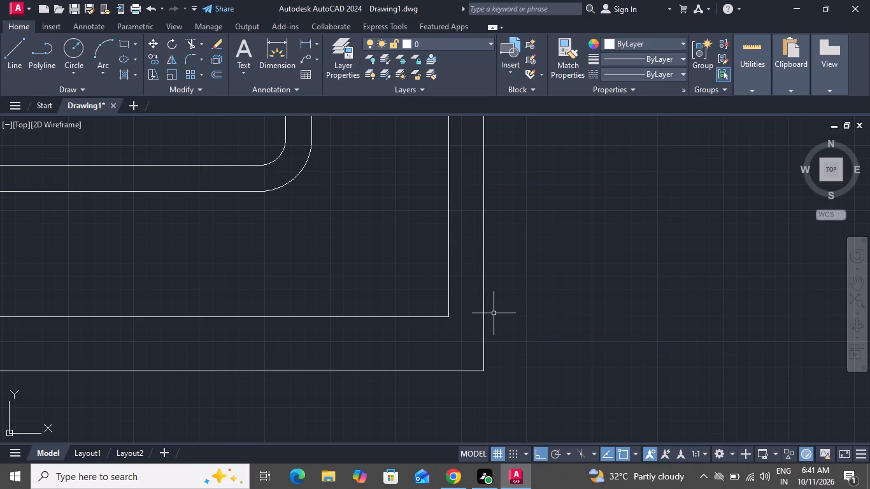
Hatch the area between the bed's foot and the inner outline with the ANSI37 pattern.
{"action": "scroll", "coordinate": [494, 316], "scroll_direction": "down", "scroll_amount": 4}
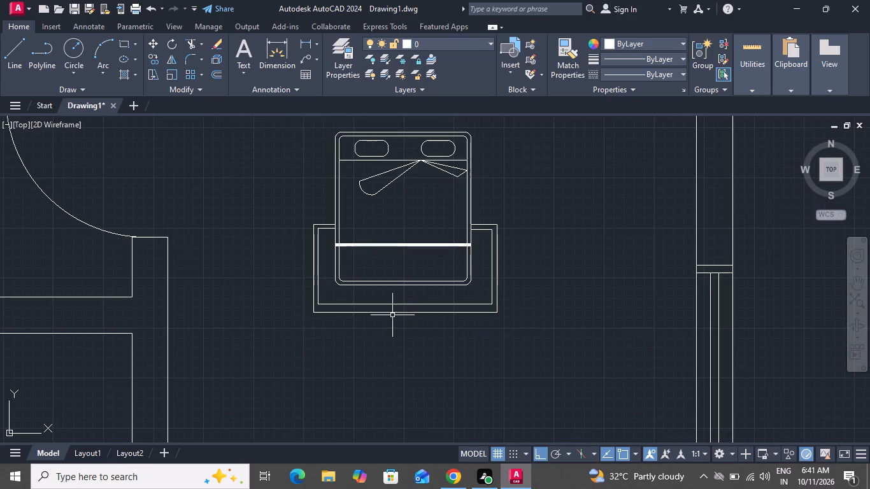
{"action": "left_click", "coordinate": [126, 71]}
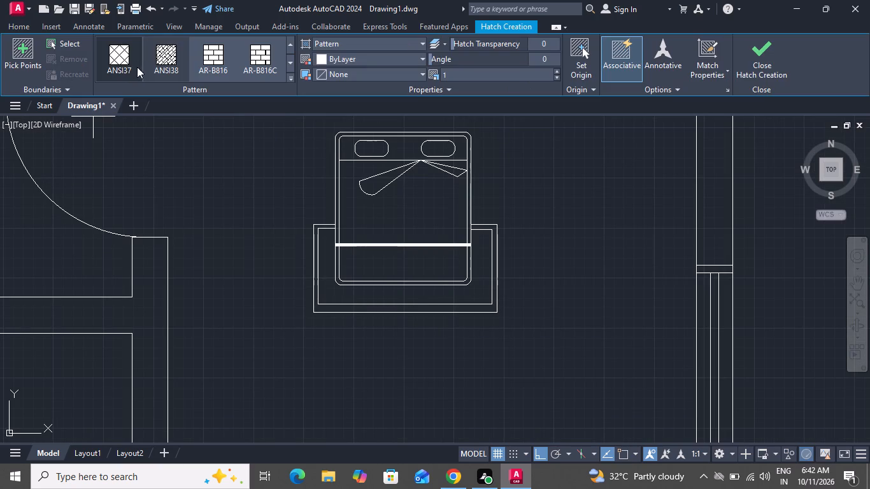
{"action": "left_click", "coordinate": [124, 57]}
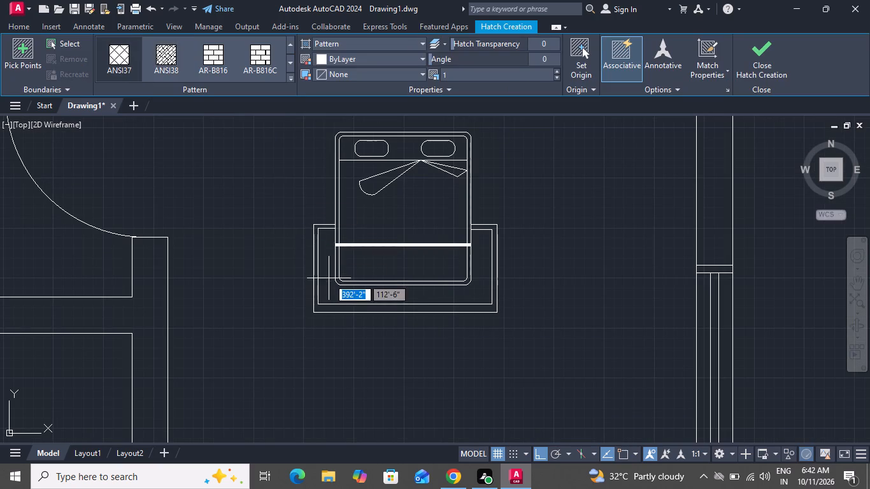
{"action": "left_click", "coordinate": [331, 295]}
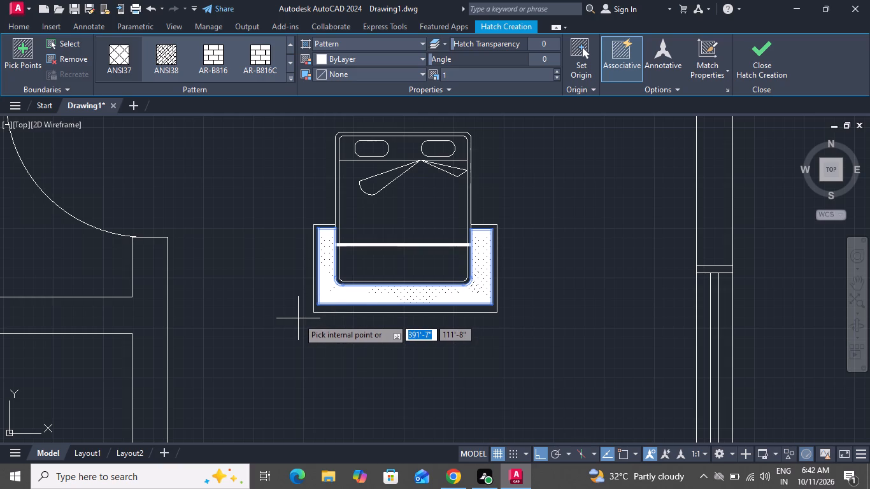
{"action": "scroll", "coordinate": [298, 318], "scroll_direction": "up", "scroll_amount": 2}
{"action": "right_click", "coordinate": [298, 318]}
{"action": "left_click", "coordinate": [334, 156]}
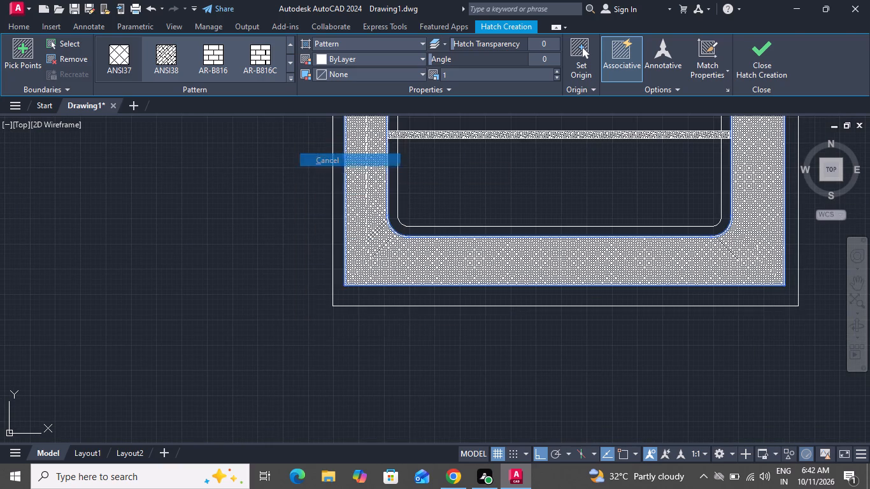
Set the scale of the hatch around the bed's foot to 22.
{"action": "left_click", "coordinate": [394, 260]}
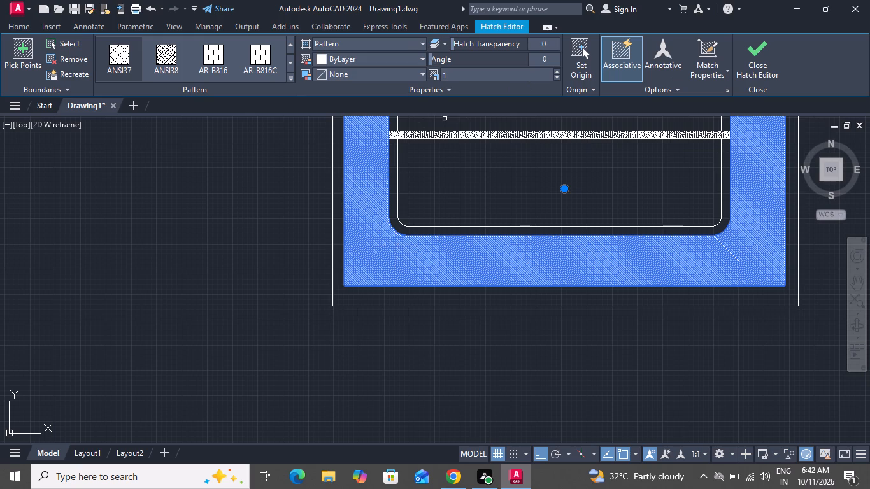
{"action": "left_click", "coordinate": [554, 70]}
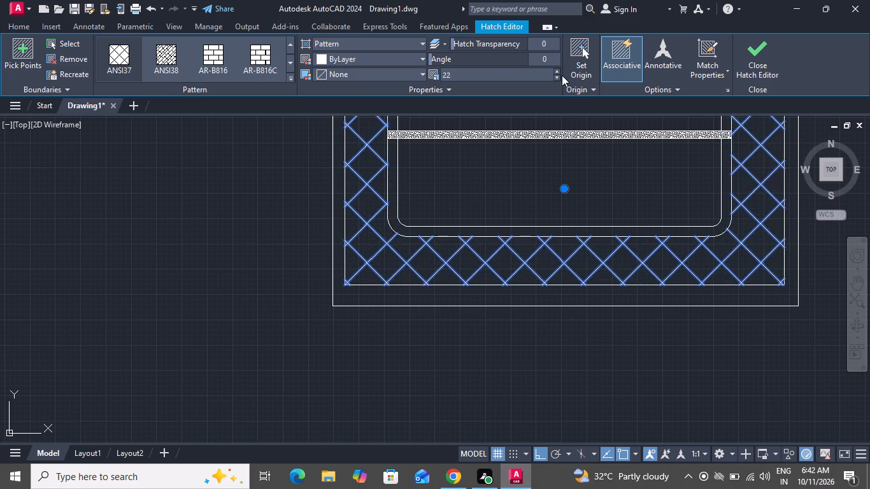
{"action": "scroll", "coordinate": [520, 154], "scroll_direction": "down", "scroll_amount": 3}
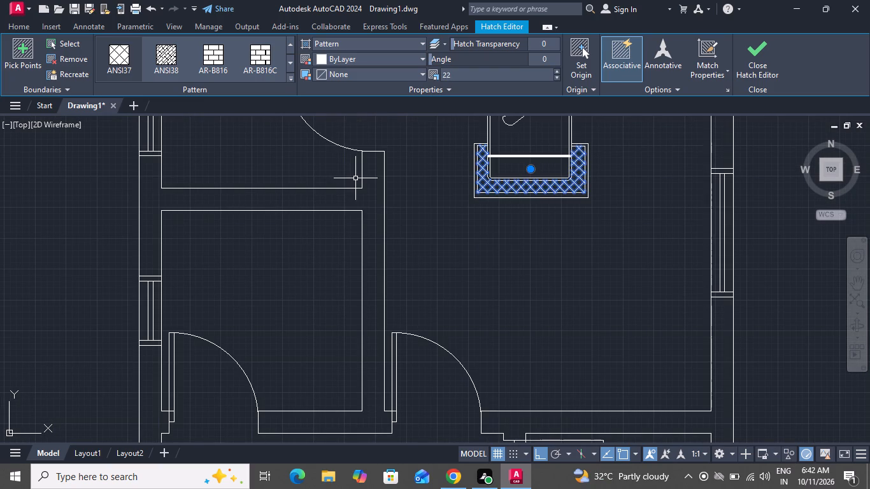
{"action": "key", "text": "Escape"}
Start a rectangle and redefine its fillet radius with two points picked to the right of the bed.
{"action": "scroll", "coordinate": [869, 15], "scroll_direction": "down", "scroll_amount": 2}
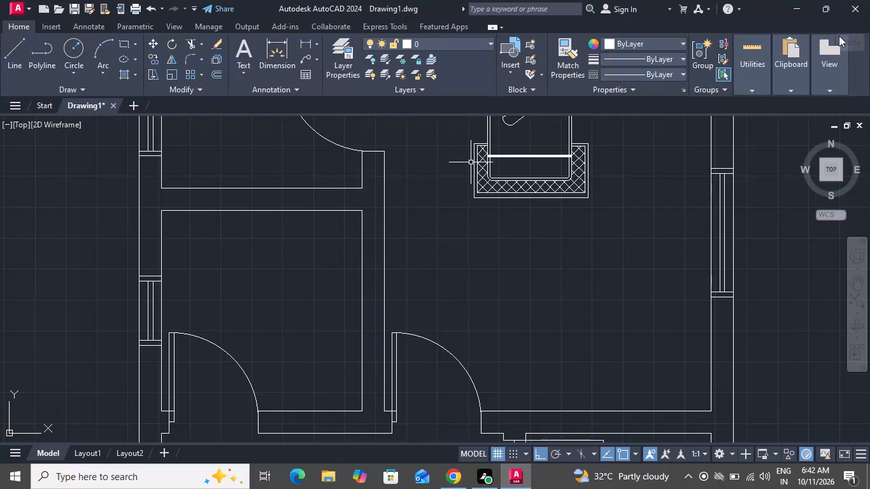
{"action": "scroll", "coordinate": [604, 181], "scroll_direction": "down", "scroll_amount": 1}
{"action": "scroll", "coordinate": [603, 164], "scroll_direction": "up", "scroll_amount": 1}
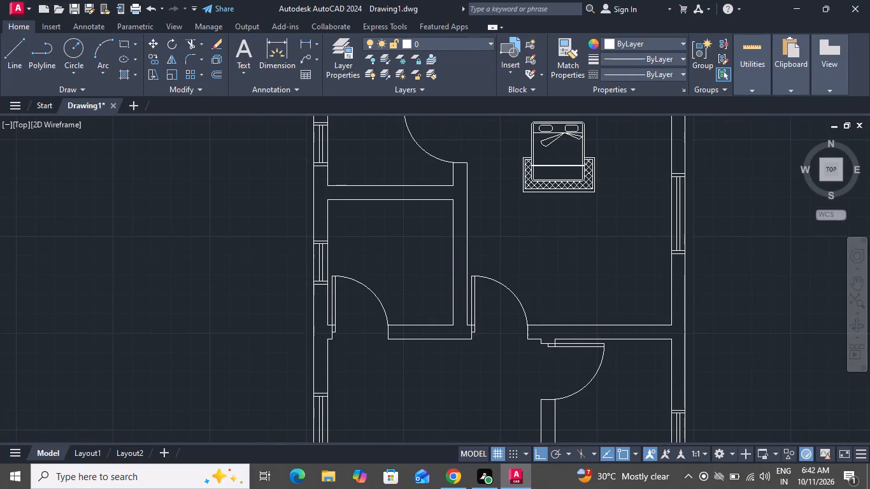
{"action": "scroll", "coordinate": [603, 166], "scroll_direction": "down", "scroll_amount": 4}
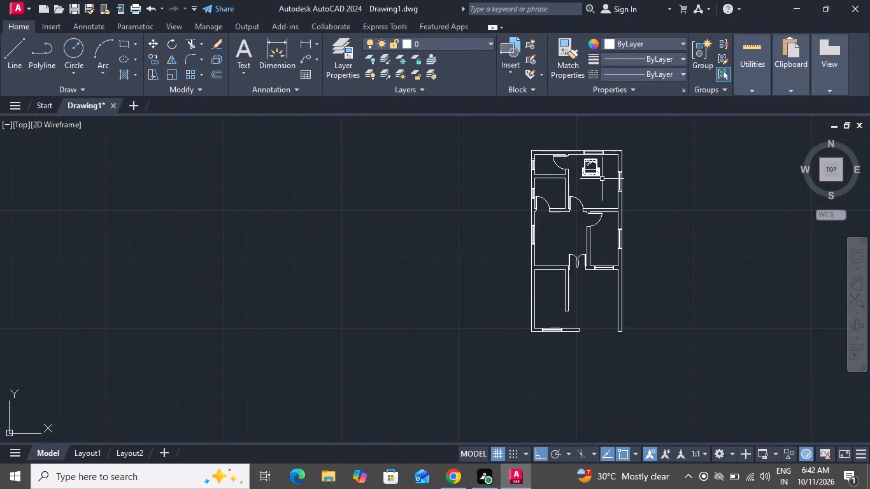
{"action": "scroll", "coordinate": [607, 155], "scroll_direction": "up", "scroll_amount": 5}
{"action": "type", "text": "rec f o"}
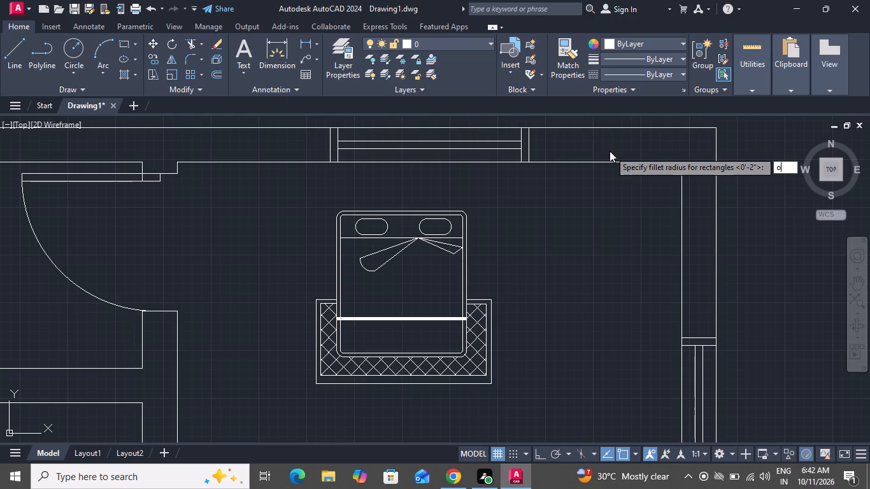
{"action": "key", "text": "space"}
{"action": "left_click", "coordinate": [605, 220]}
{"action": "left_click", "coordinate": [575, 275]}
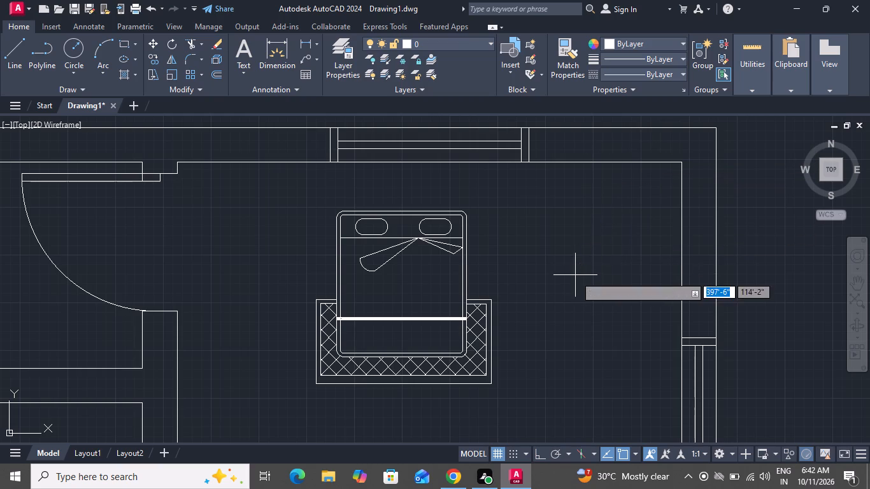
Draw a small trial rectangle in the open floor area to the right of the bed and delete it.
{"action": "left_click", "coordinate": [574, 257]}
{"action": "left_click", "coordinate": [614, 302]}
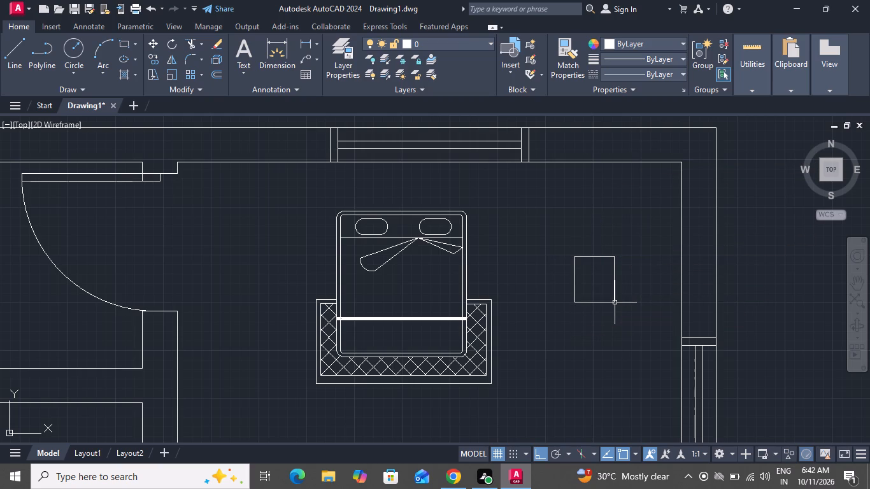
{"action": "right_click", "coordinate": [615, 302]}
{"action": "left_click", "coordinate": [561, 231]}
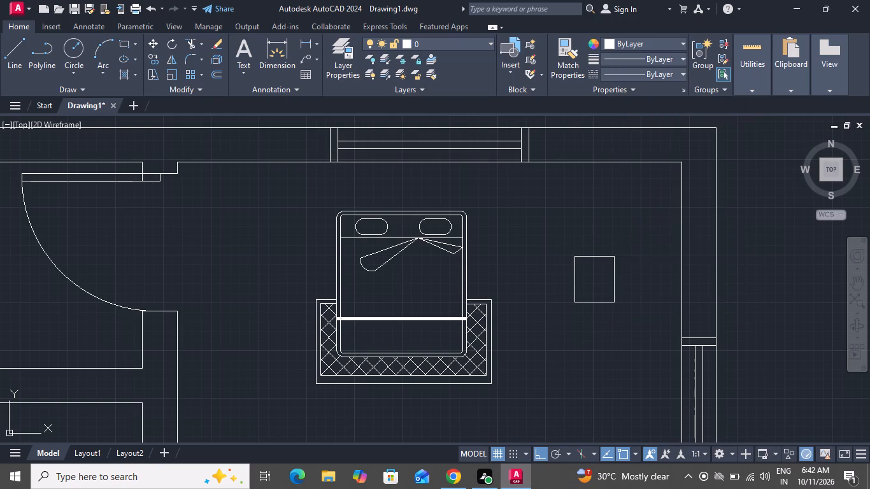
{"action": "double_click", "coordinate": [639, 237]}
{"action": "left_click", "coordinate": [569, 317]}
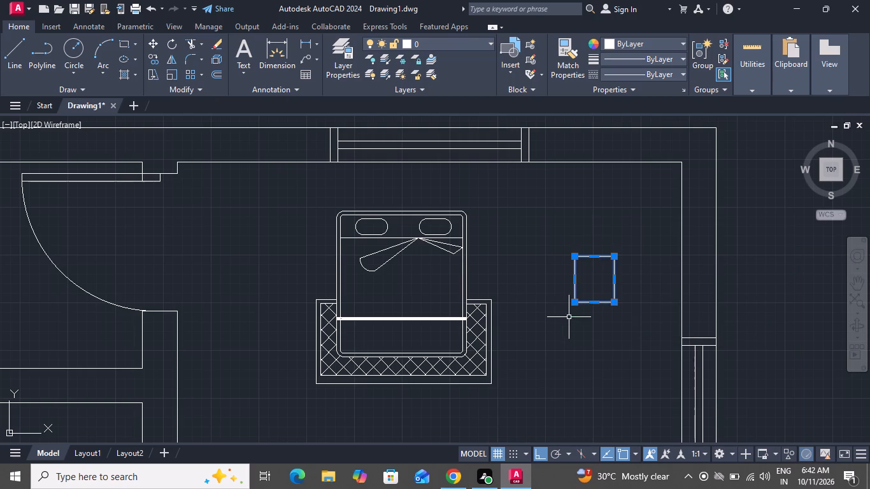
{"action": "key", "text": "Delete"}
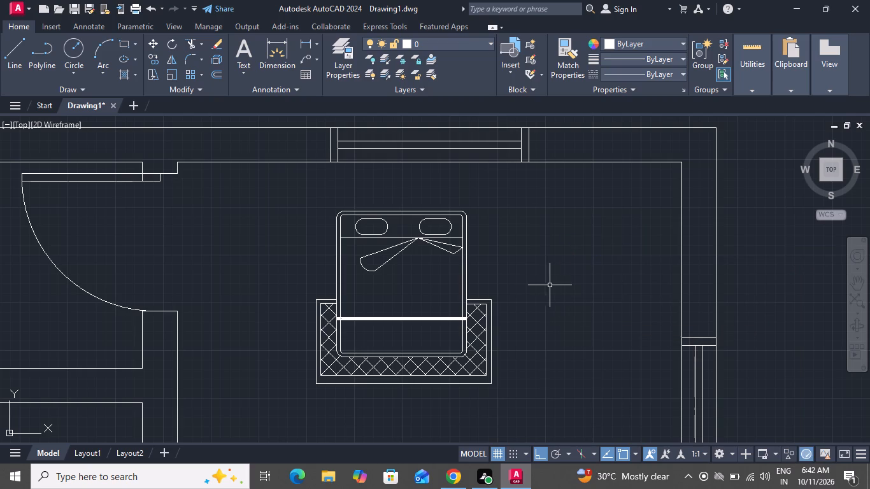
Draw a rectangle about 8" wide and 7" deep beside the bed's head, about 4" off its right outer edge.
{"action": "left_click", "coordinate": [123, 43]}
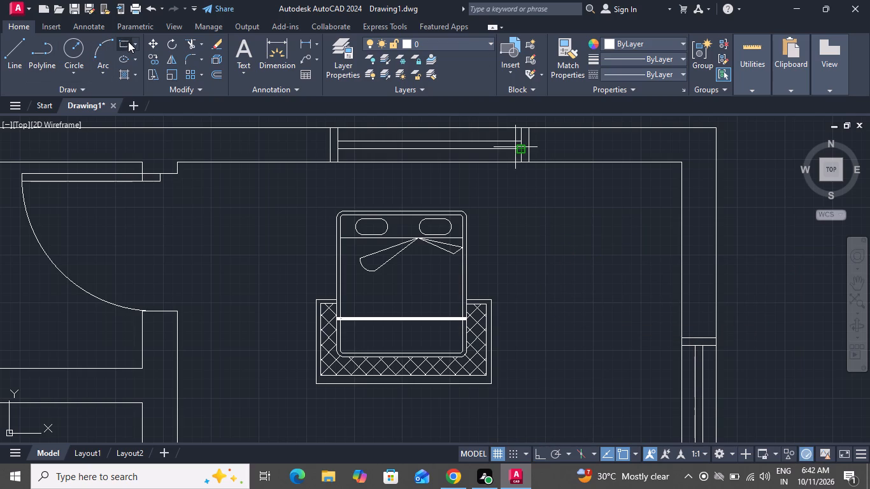
{"action": "scroll", "coordinate": [339, 180], "scroll_direction": "up", "scroll_amount": 1}
{"action": "scroll", "coordinate": [546, 256], "scroll_direction": "down", "scroll_amount": 1}
{"action": "scroll", "coordinate": [546, 256], "scroll_direction": "up", "scroll_amount": 1}
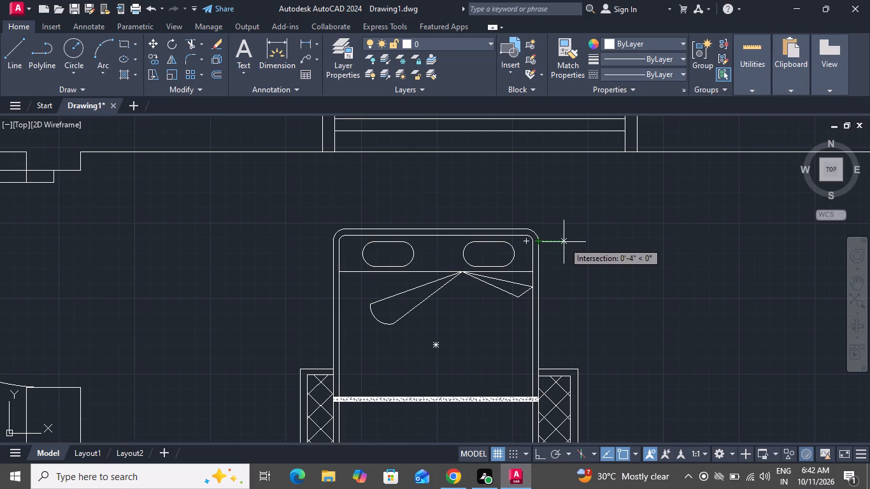
{"action": "left_click", "coordinate": [564, 242]}
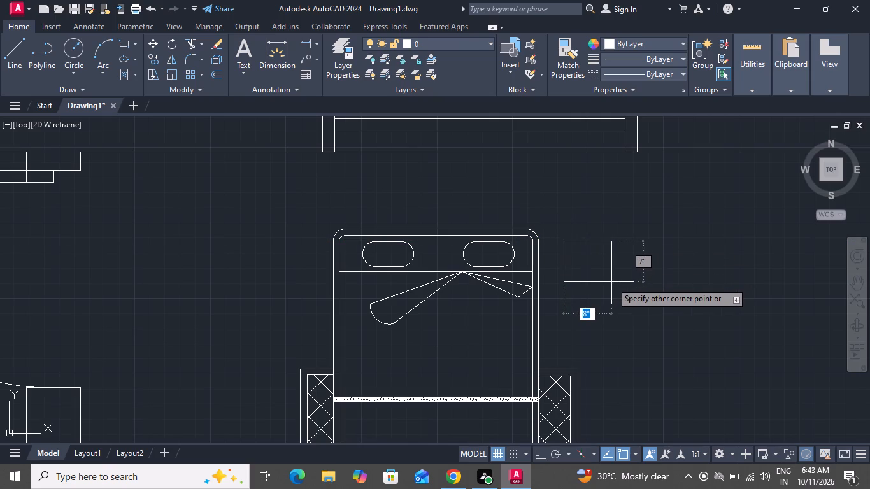
{"action": "left_click", "coordinate": [611, 282]}
Copy the bedside rectangle about 4'-2" horizontally to the left, onto the other side of the bed's head.
{"action": "left_click", "coordinate": [631, 239]}
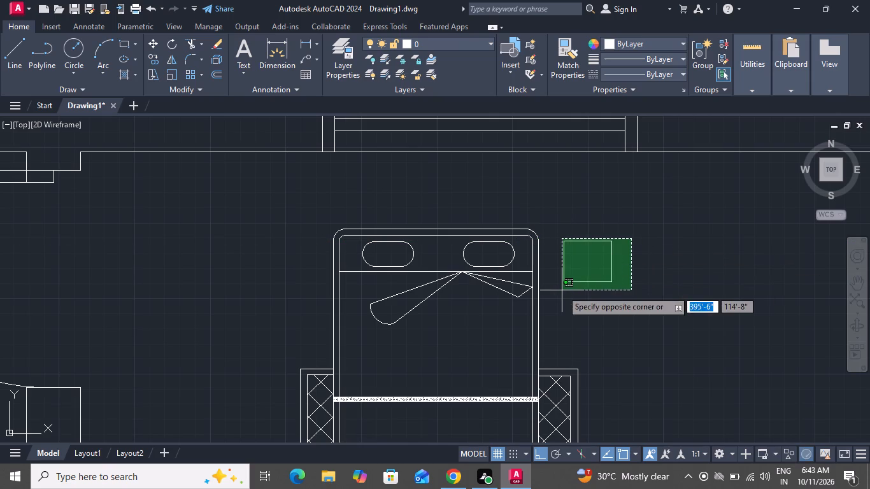
{"action": "left_click", "coordinate": [562, 290]}
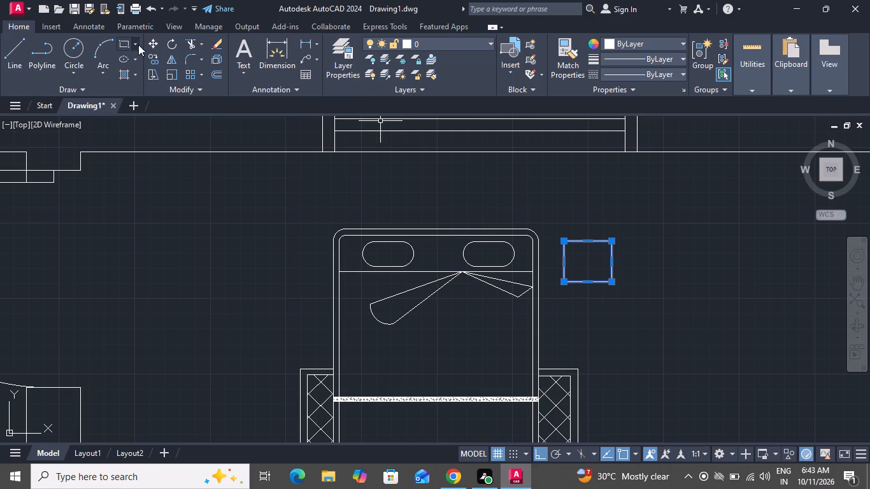
{"action": "left_click", "coordinate": [158, 59]}
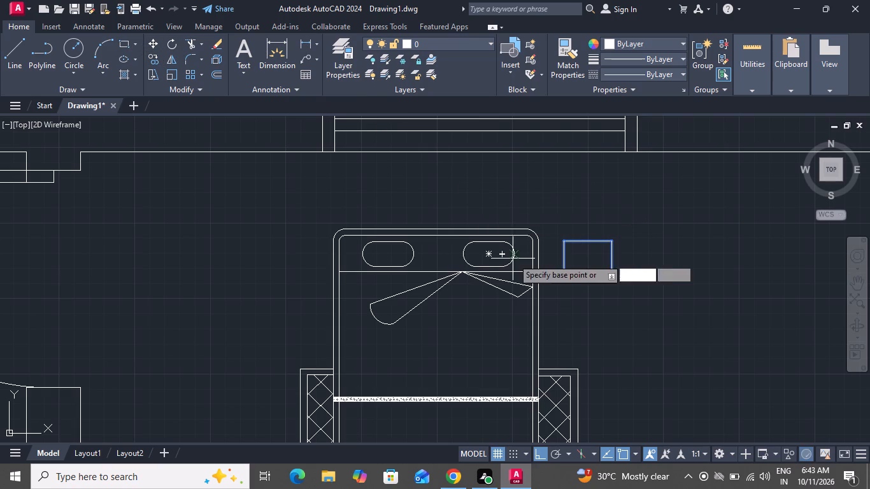
{"action": "left_click", "coordinate": [567, 284]}
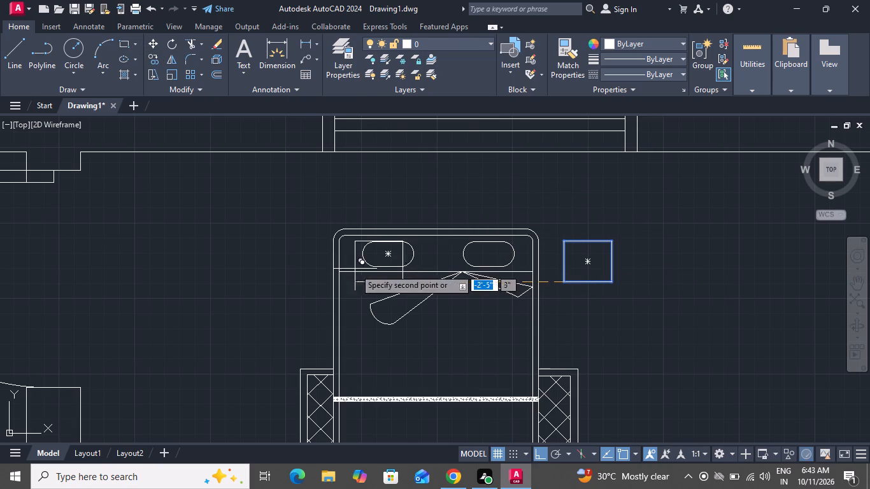
{"action": "left_click", "coordinate": [263, 266]}
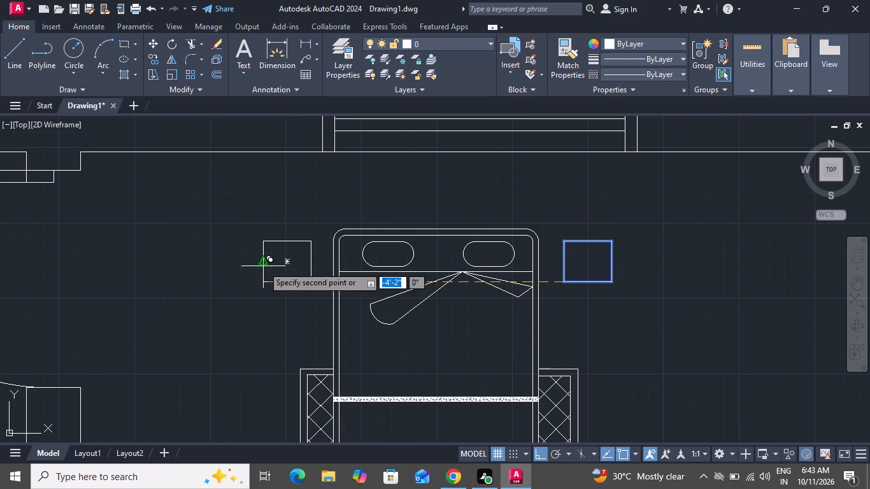
{"action": "right_click", "coordinate": [371, 218]}
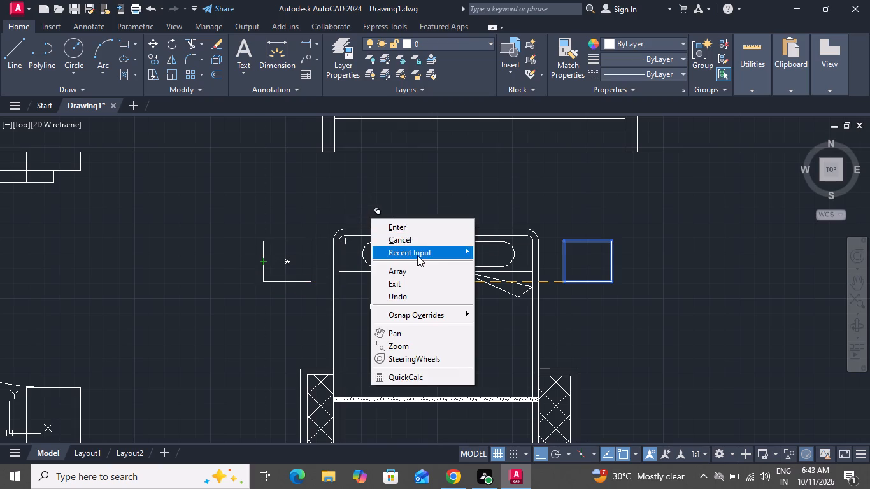
{"action": "left_click", "coordinate": [412, 239]}
Draw a circle of about 2" radius at the centre of the bedside table to the right of the bed.
{"action": "left_click", "coordinate": [88, 51]}
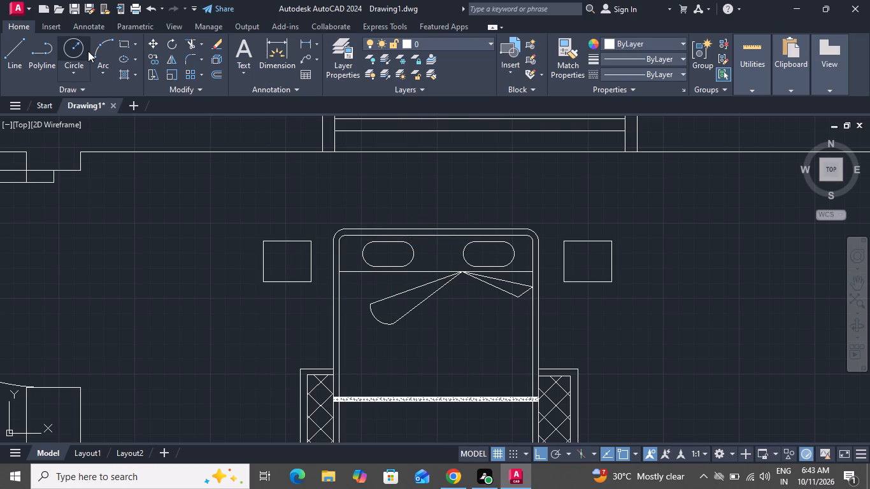
{"action": "scroll", "coordinate": [562, 260], "scroll_direction": "up", "scroll_amount": 2}
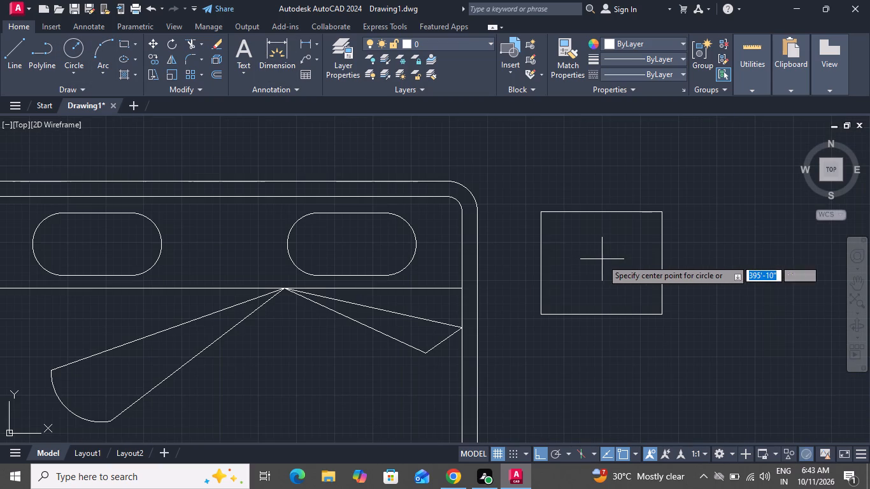
{"action": "left_click", "coordinate": [604, 260]}
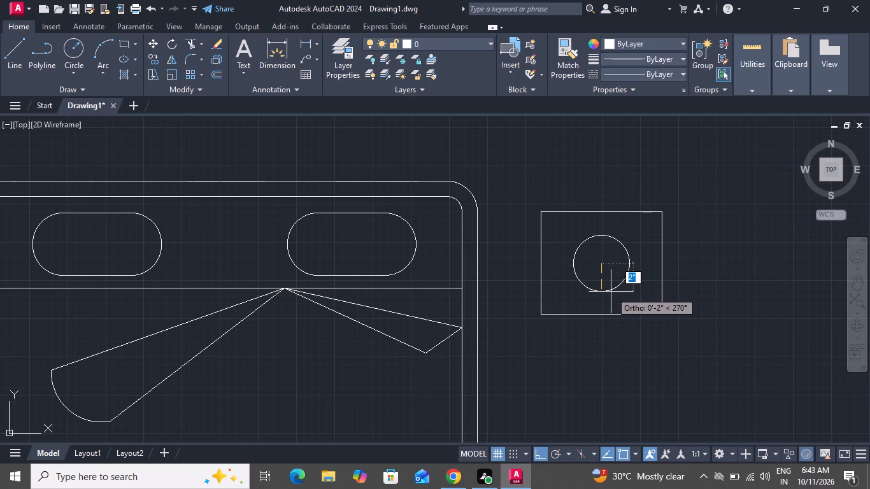
{"action": "left_click", "coordinate": [611, 292]}
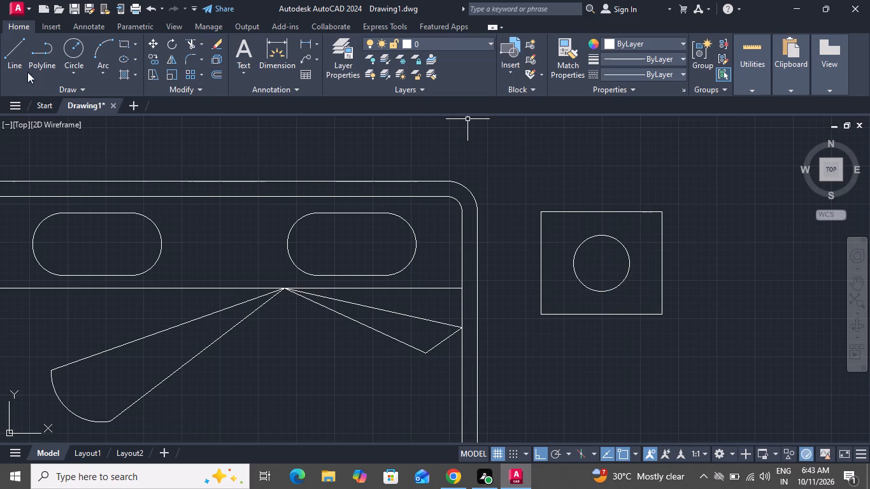
Draw a vertical and a horizontal line, each about 5" long, crossing through the circle's centre on the right bedside table.
{"action": "left_click", "coordinate": [13, 57]}
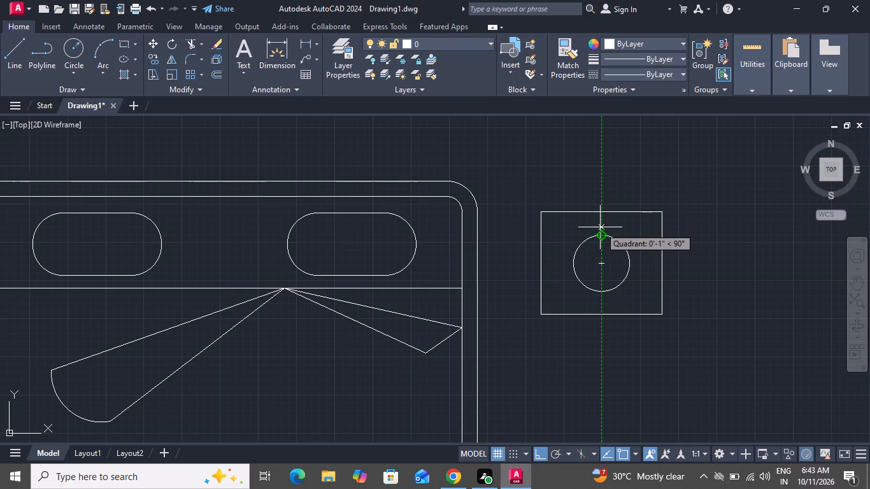
{"action": "left_click", "coordinate": [600, 227]}
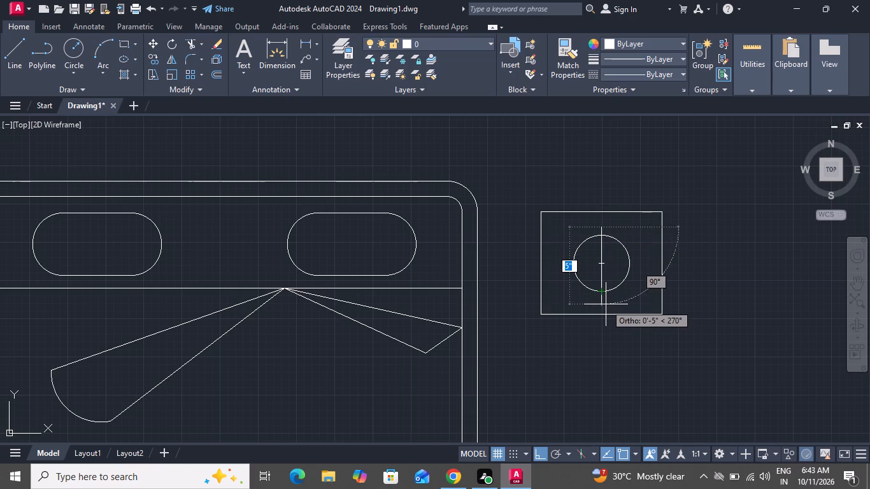
{"action": "left_click", "coordinate": [604, 302]}
{"action": "right_click", "coordinate": [604, 302]}
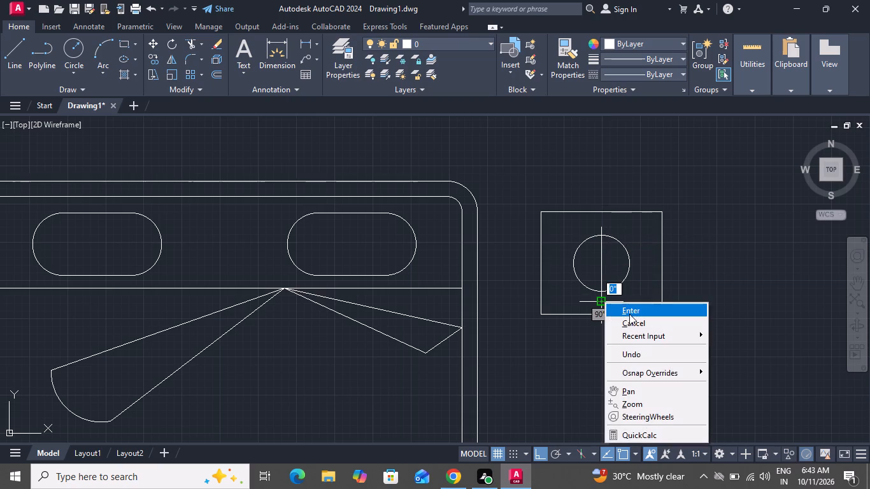
{"action": "left_click", "coordinate": [636, 320]}
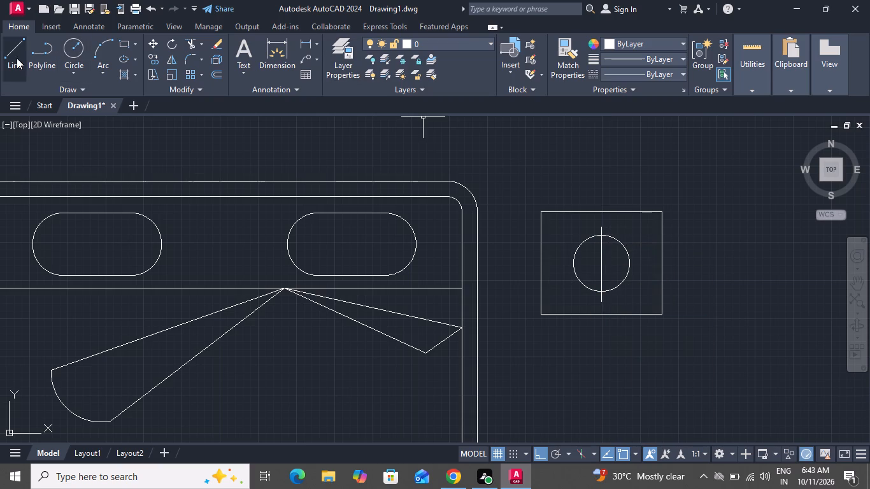
{"action": "left_click", "coordinate": [16, 58]}
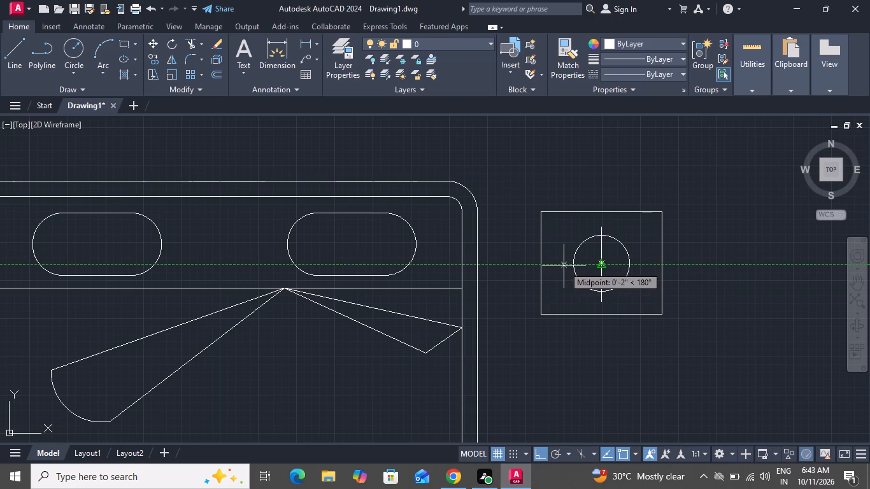
{"action": "left_click", "coordinate": [564, 266]}
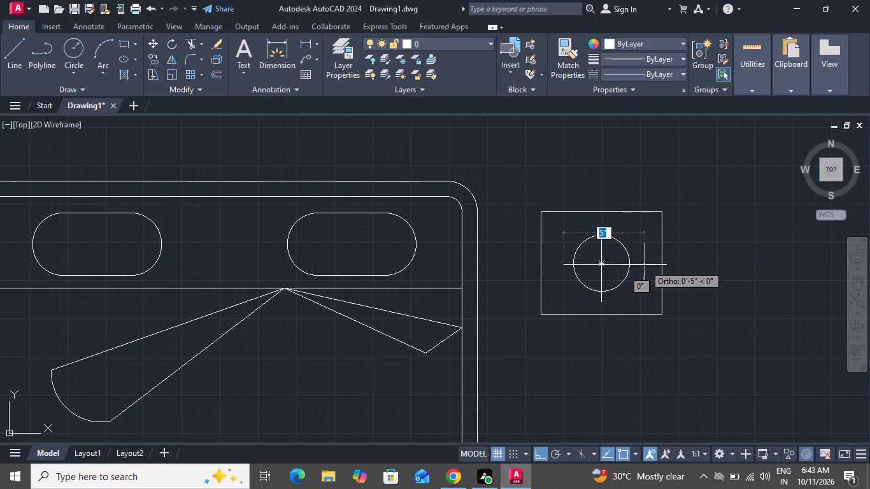
{"action": "left_click", "coordinate": [641, 264]}
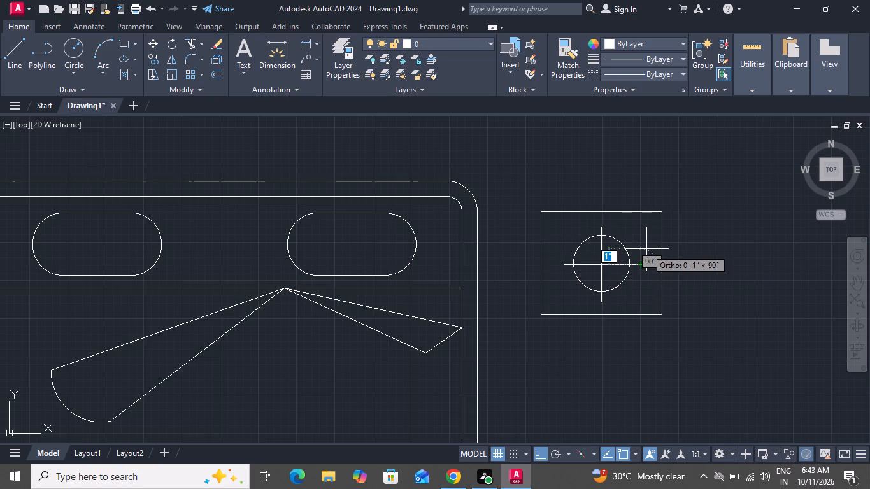
{"action": "right_click", "coordinate": [613, 203]}
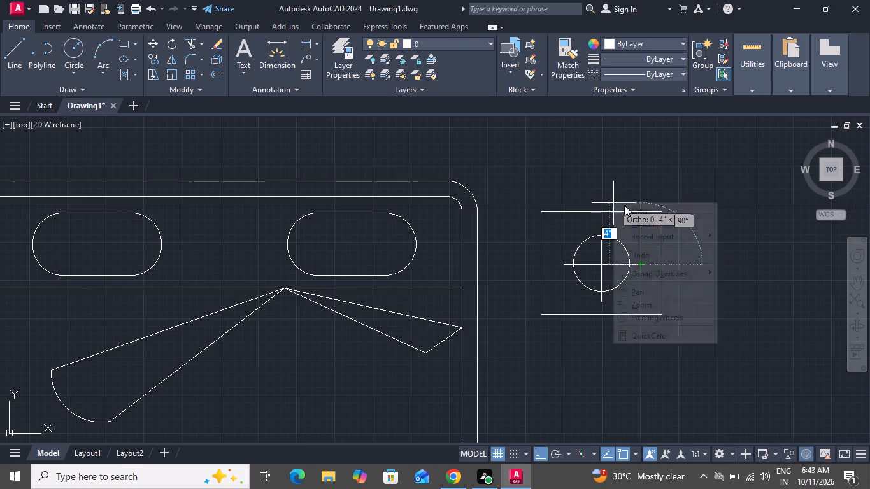
{"action": "left_click", "coordinate": [653, 225]}
Draw a matching circle of about 2" radius at the centre of the left bedside table.
{"action": "scroll", "coordinate": [673, 228], "scroll_direction": "down", "scroll_amount": 3}
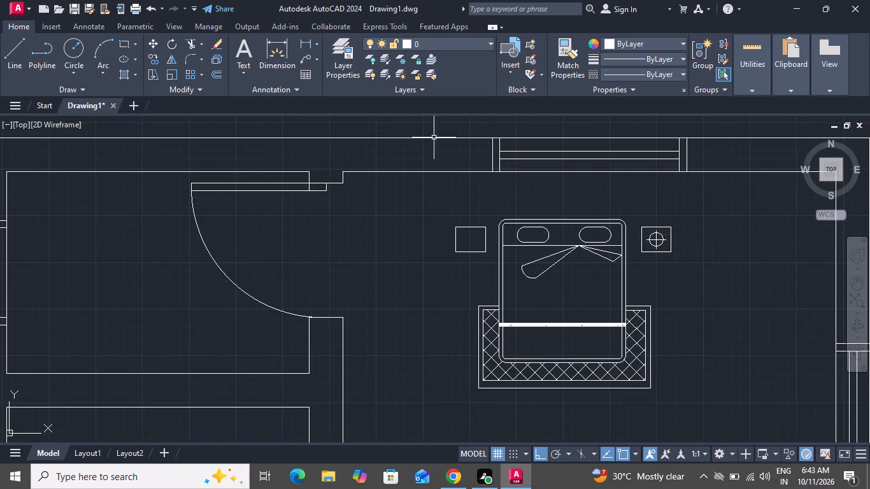
{"action": "left_click", "coordinate": [66, 43]}
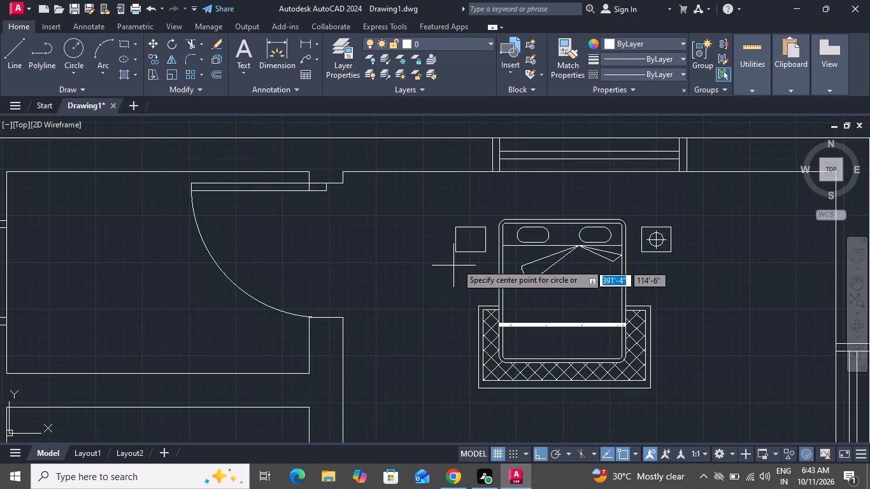
{"action": "scroll", "coordinate": [476, 249], "scroll_direction": "up", "scroll_amount": 2}
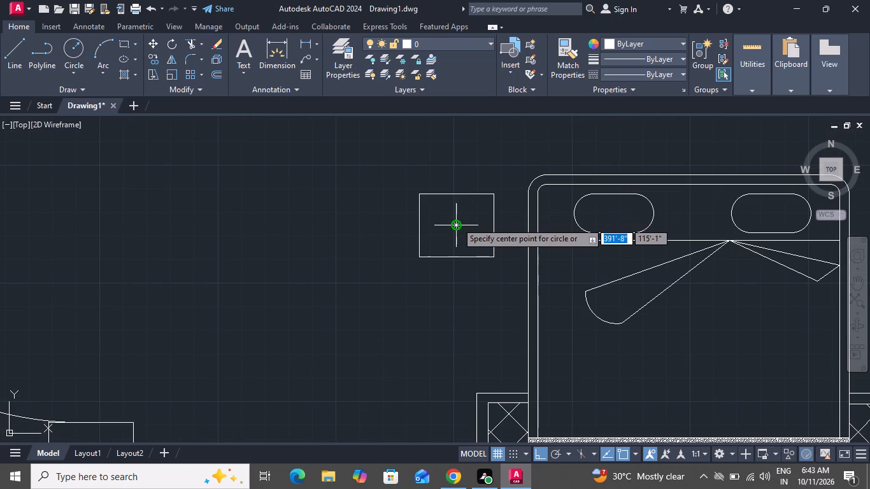
{"action": "left_click", "coordinate": [457, 224]}
{"action": "scroll", "coordinate": [469, 236], "scroll_direction": "down", "scroll_amount": 1}
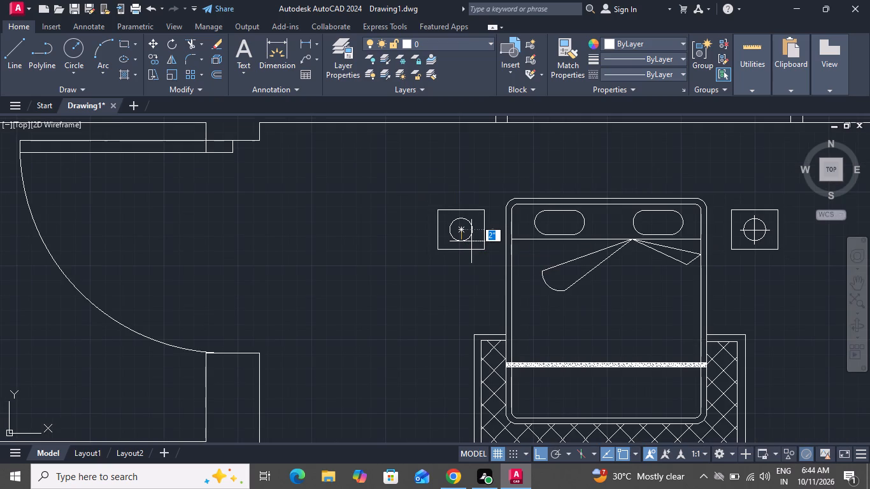
{"action": "left_click", "coordinate": [473, 241]}
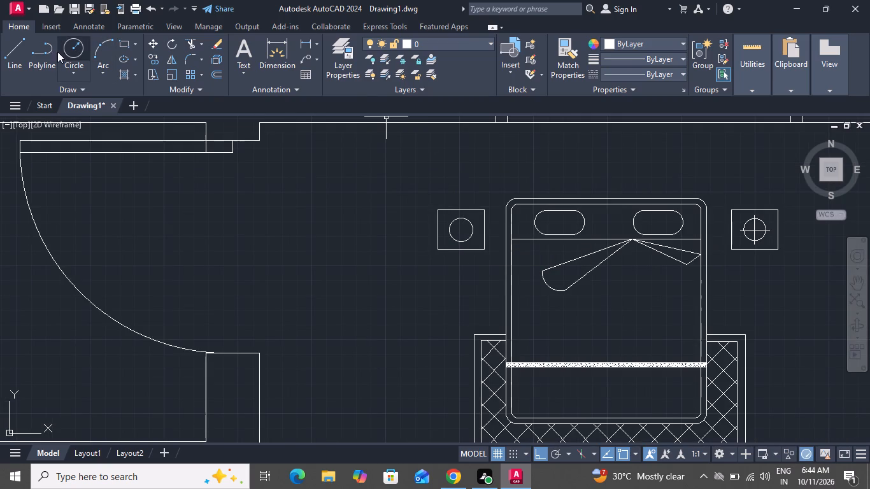
Draw a horizontal line about 6" long and a vertical line about 5" long crossing through the left table's circle centre.
{"action": "left_click", "coordinate": [24, 53]}
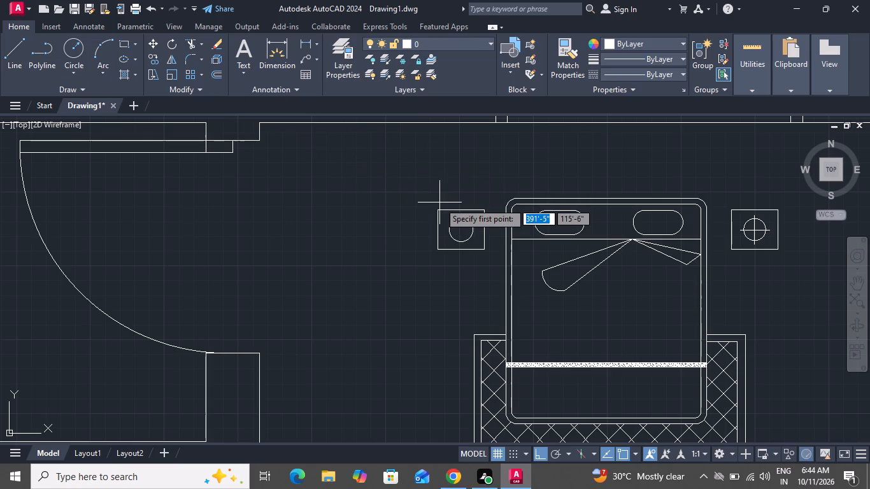
{"action": "scroll", "coordinate": [409, 201], "scroll_direction": "up", "scroll_amount": 1}
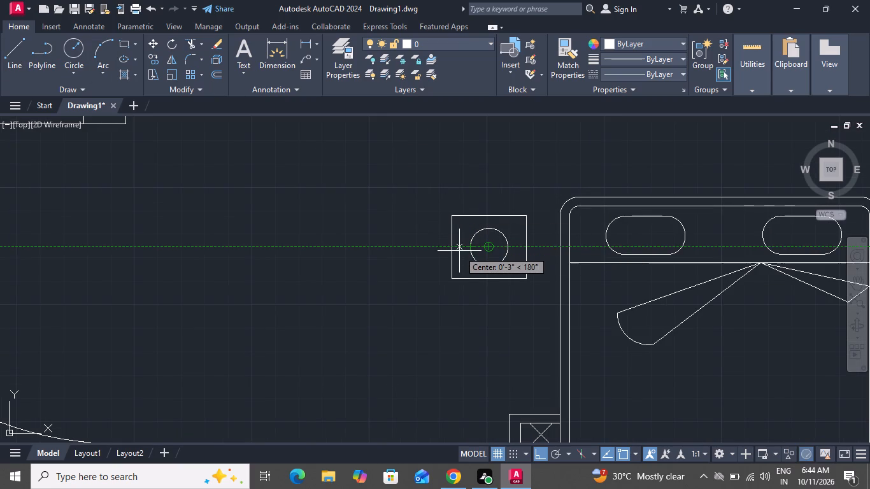
{"action": "left_click", "coordinate": [459, 247]}
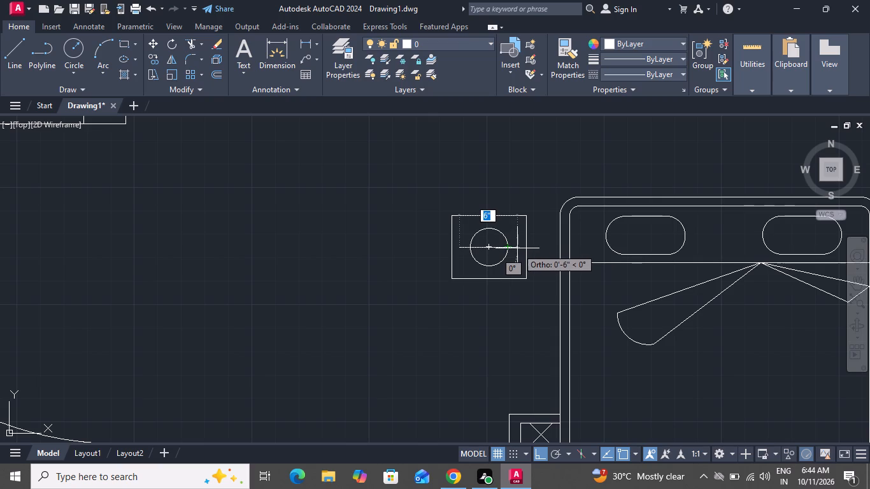
{"action": "left_click", "coordinate": [517, 248]}
{"action": "right_click", "coordinate": [517, 248]}
{"action": "left_click", "coordinate": [530, 264]}
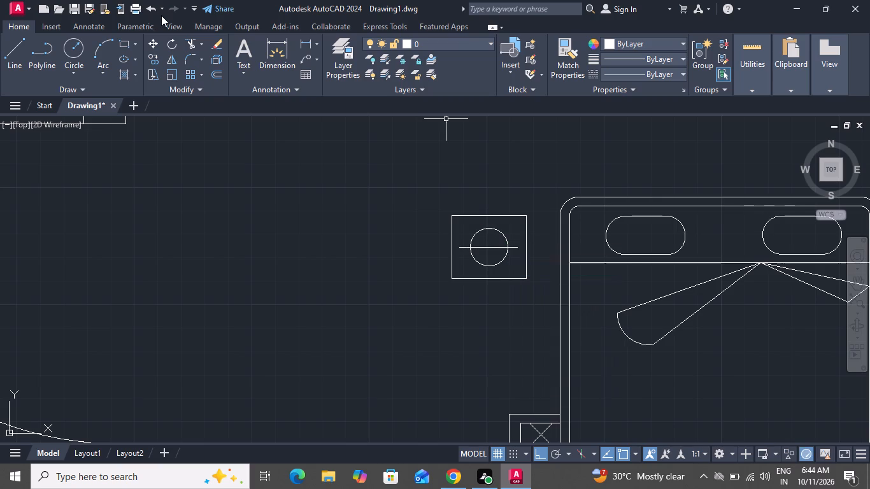
{"action": "left_click", "coordinate": [15, 59]}
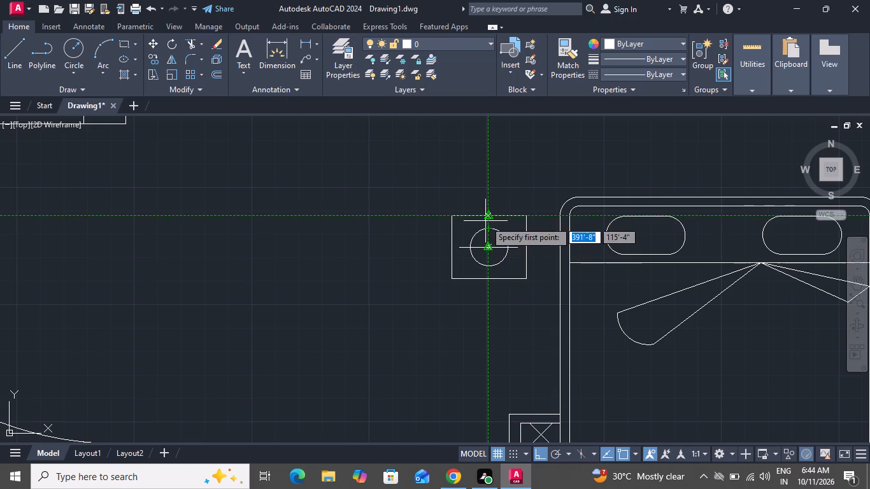
{"action": "scroll", "coordinate": [490, 225], "scroll_direction": "up", "scroll_amount": 4}
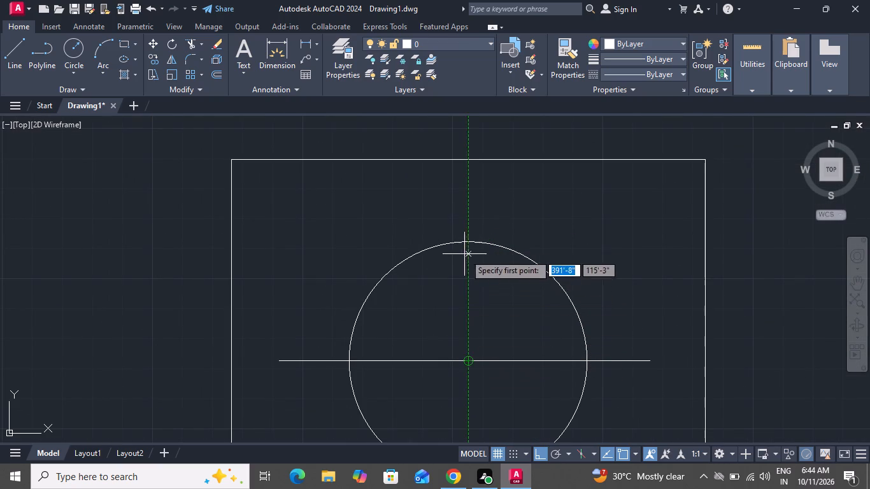
{"action": "left_click", "coordinate": [468, 216]}
{"action": "scroll", "coordinate": [468, 379], "scroll_direction": "down", "scroll_amount": 4}
{"action": "scroll", "coordinate": [471, 397], "scroll_direction": "up", "scroll_amount": 4}
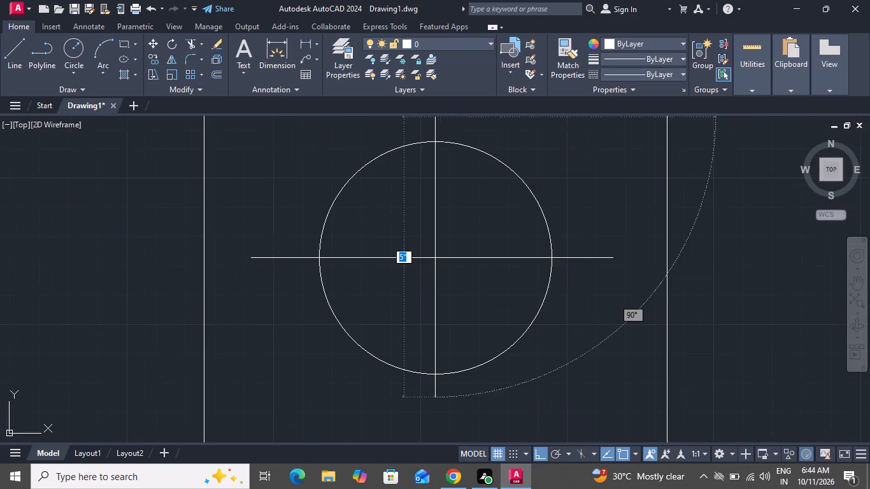
{"action": "left_click", "coordinate": [452, 402]}
{"action": "right_click", "coordinate": [454, 397]}
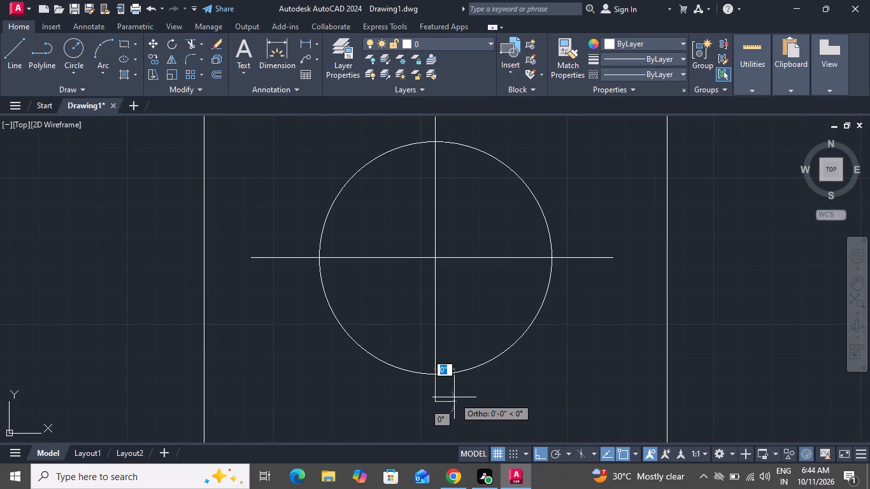
{"action": "left_click", "coordinate": [495, 276]}
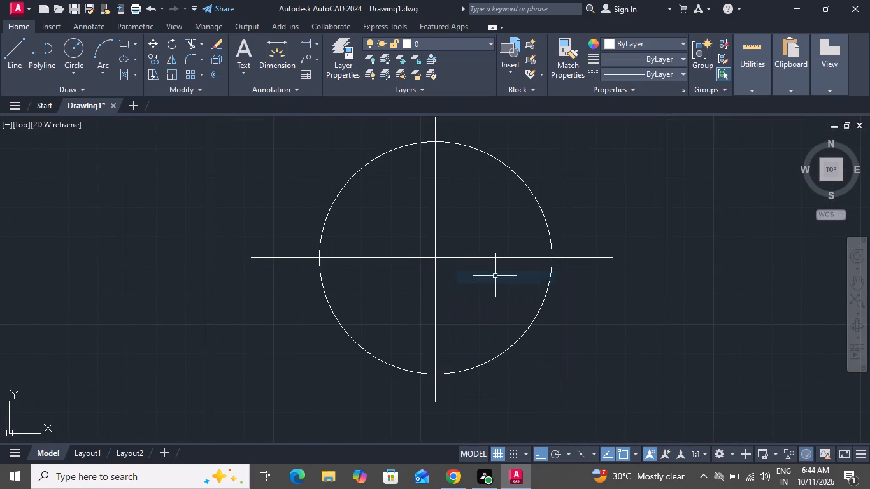
Move the bed, rug and both bedside tables about 1'-1" up and 4" right, setting the headboard against the inner wall face below the window.
{"action": "scroll", "coordinate": [495, 276], "scroll_direction": "up", "scroll_amount": 1}
{"action": "scroll", "coordinate": [495, 276], "scroll_direction": "down", "scroll_amount": 4}
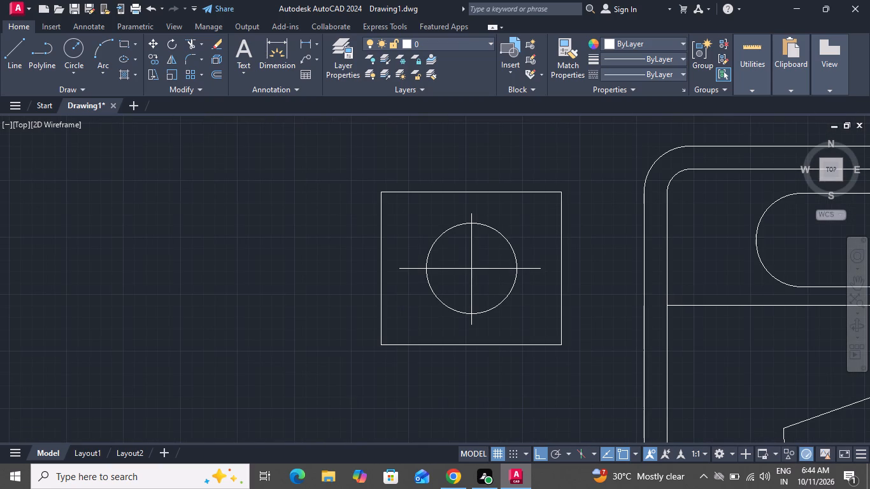
{"action": "scroll", "coordinate": [445, 222], "scroll_direction": "down", "scroll_amount": 1}
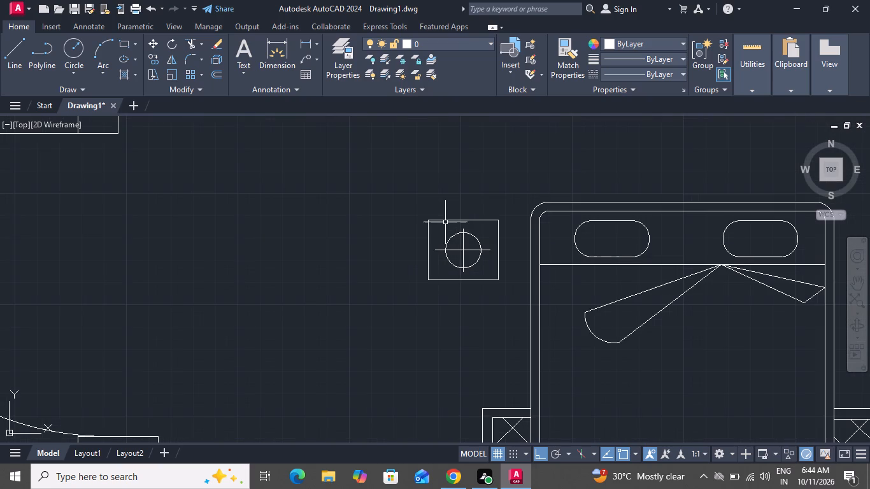
{"action": "scroll", "coordinate": [445, 222], "scroll_direction": "down", "scroll_amount": 3}
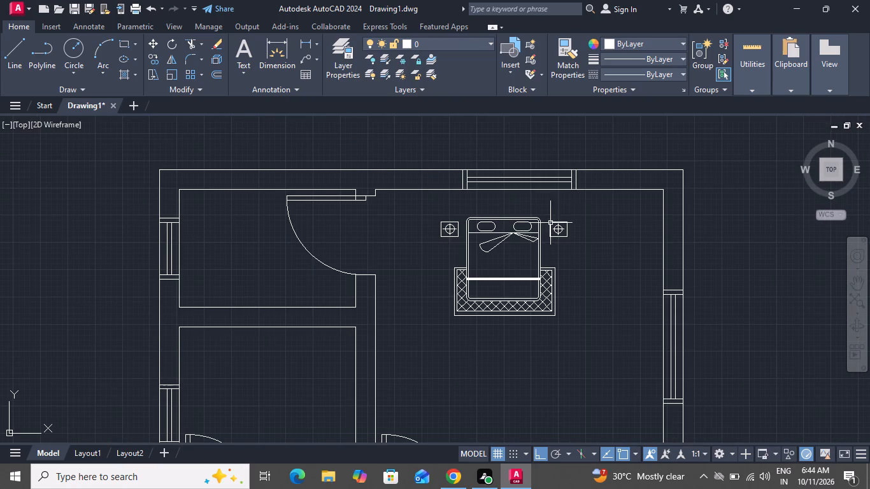
{"action": "left_click", "coordinate": [588, 210]}
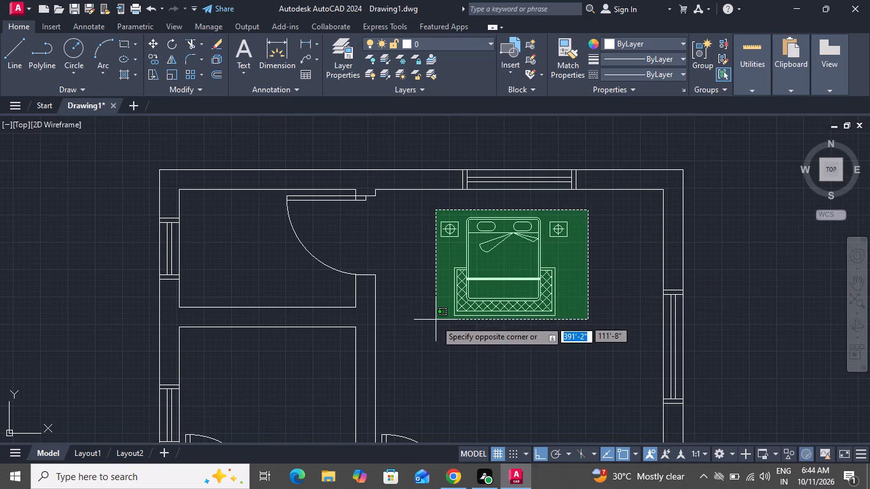
{"action": "left_click", "coordinate": [436, 322]}
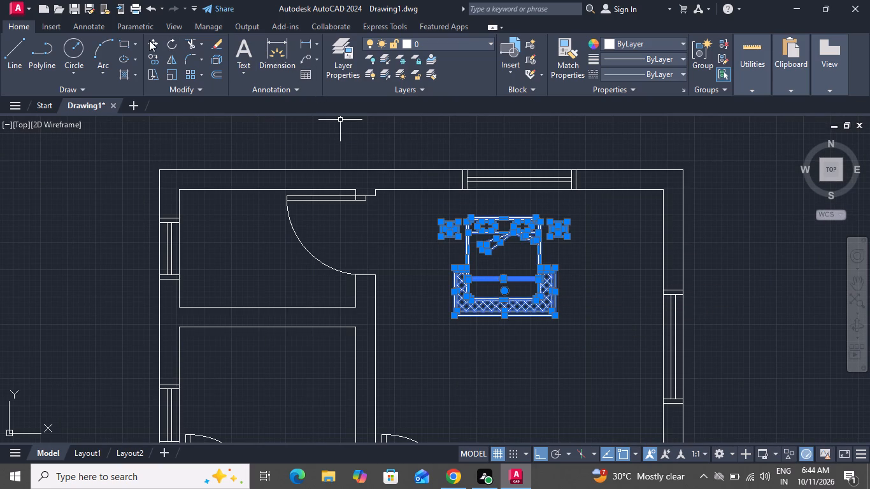
{"action": "left_click", "coordinate": [149, 40]}
{"action": "left_click", "coordinate": [505, 215]}
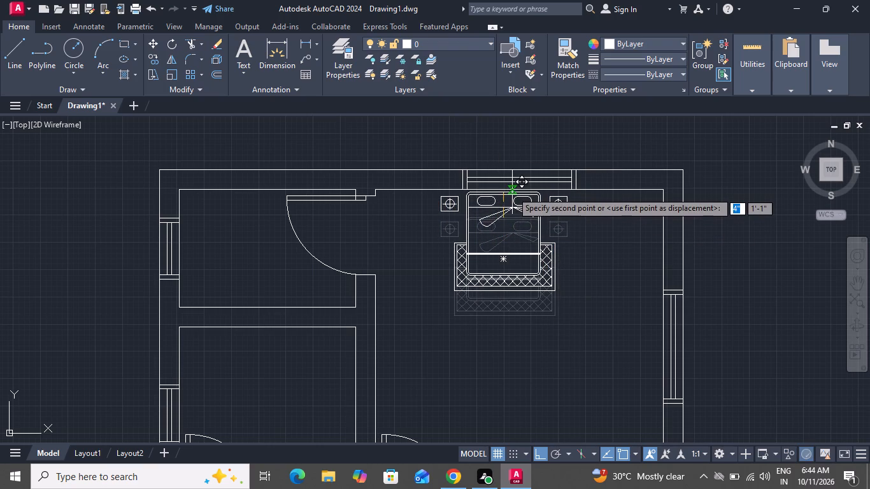
{"action": "left_click", "coordinate": [512, 192]}
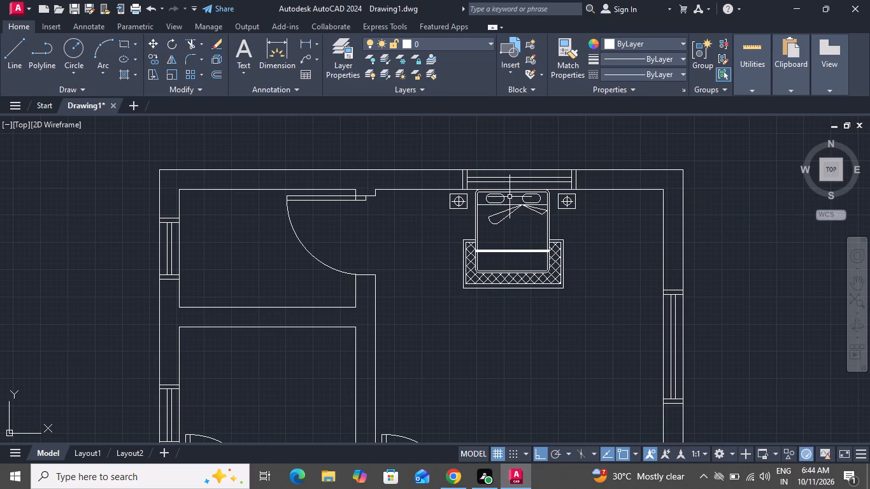
{"action": "scroll", "coordinate": [476, 302], "scroll_direction": "down", "scroll_amount": 1}
{"action": "scroll", "coordinate": [510, 225], "scroll_direction": "up", "scroll_amount": 3}
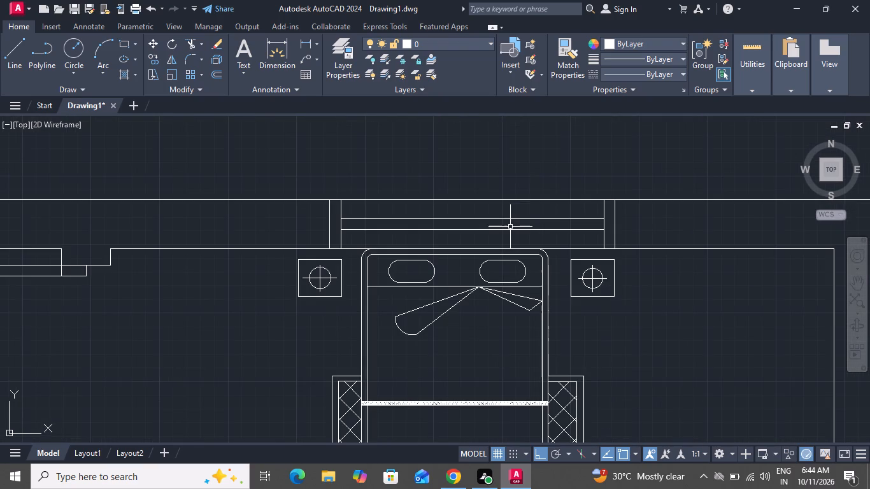
{"action": "scroll", "coordinate": [511, 227], "scroll_direction": "down", "scroll_amount": 2}
{"action": "scroll", "coordinate": [545, 178], "scroll_direction": "down", "scroll_amount": 1}
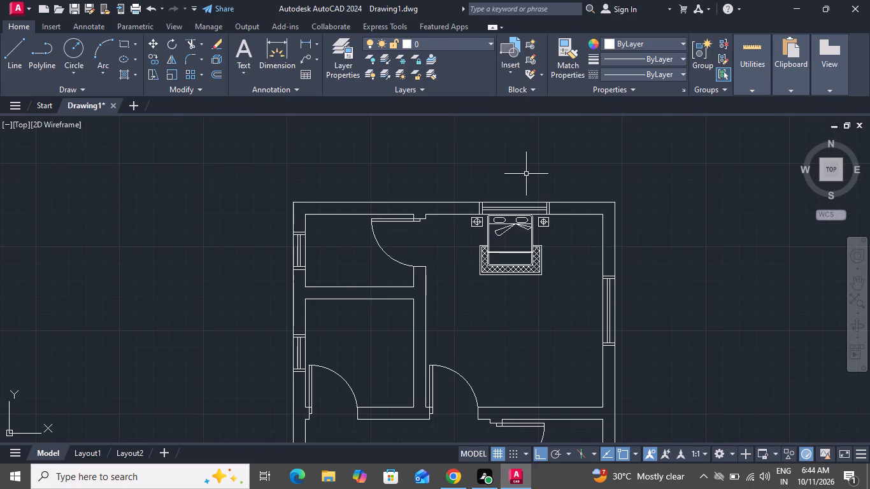
Draw a vertical line about 7' long down the bedroom's right inner wall face, starting above the window.
{"action": "left_click", "coordinate": [10, 54]}
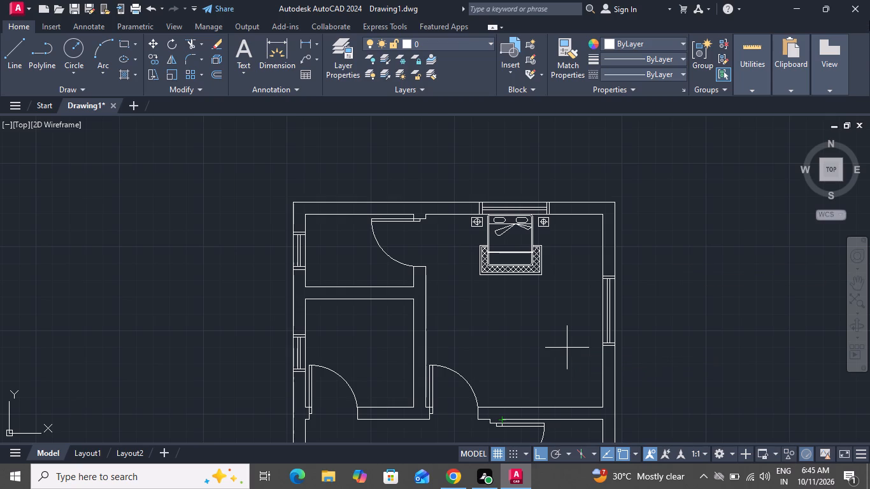
{"action": "scroll", "coordinate": [856, 0], "scroll_direction": "down", "scroll_amount": 1}
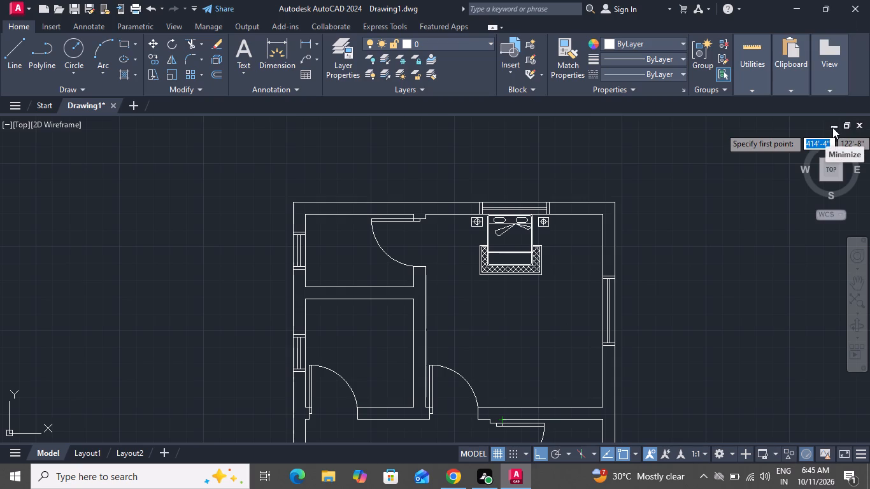
{"action": "scroll", "coordinate": [820, 162], "scroll_direction": "down", "scroll_amount": 2}
{"action": "scroll", "coordinate": [815, 259], "scroll_direction": "up", "scroll_amount": 2}
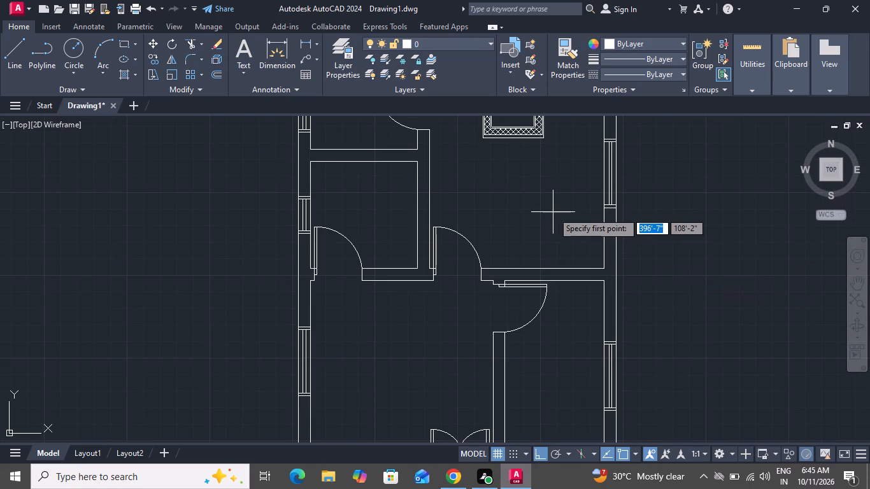
{"action": "scroll", "coordinate": [553, 212], "scroll_direction": "up", "scroll_amount": 1}
{"action": "scroll", "coordinate": [571, 243], "scroll_direction": "down", "scroll_amount": 2}
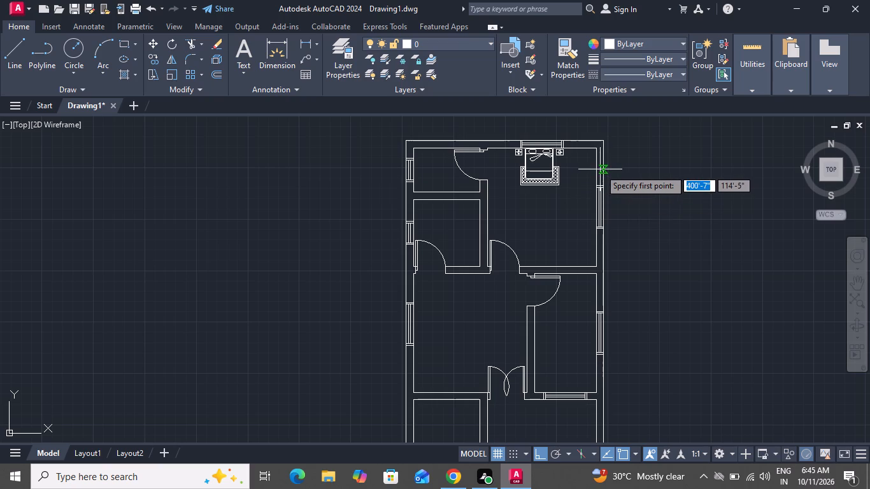
{"action": "scroll", "coordinate": [596, 160], "scroll_direction": "up", "scroll_amount": 1}
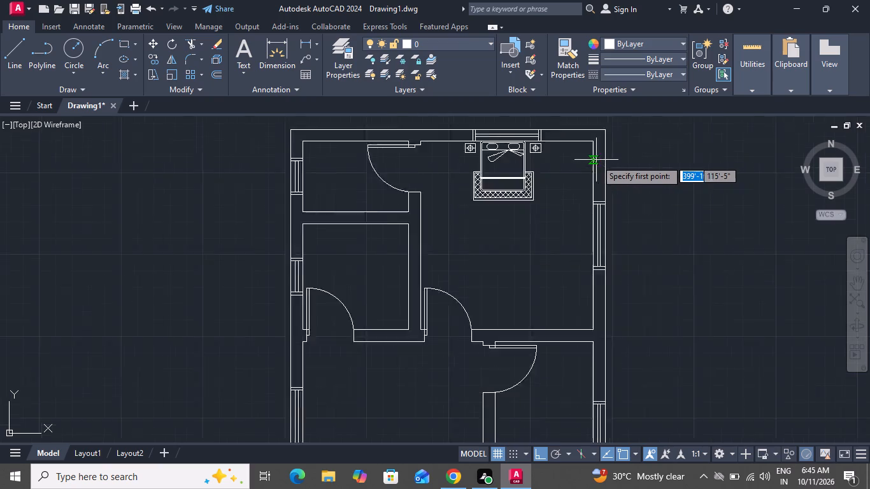
{"action": "scroll", "coordinate": [596, 160], "scroll_direction": "up", "scroll_amount": 2}
{"action": "scroll", "coordinate": [596, 160], "scroll_direction": "down", "scroll_amount": 2}
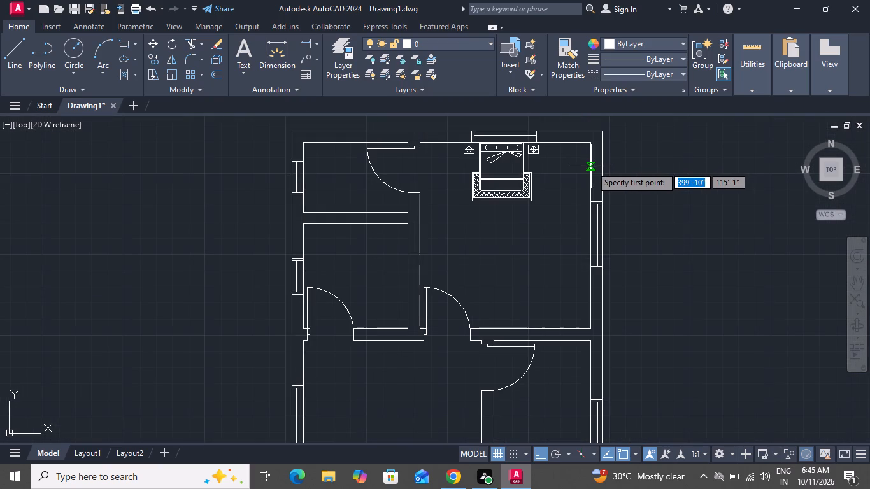
{"action": "left_click", "coordinate": [591, 166]}
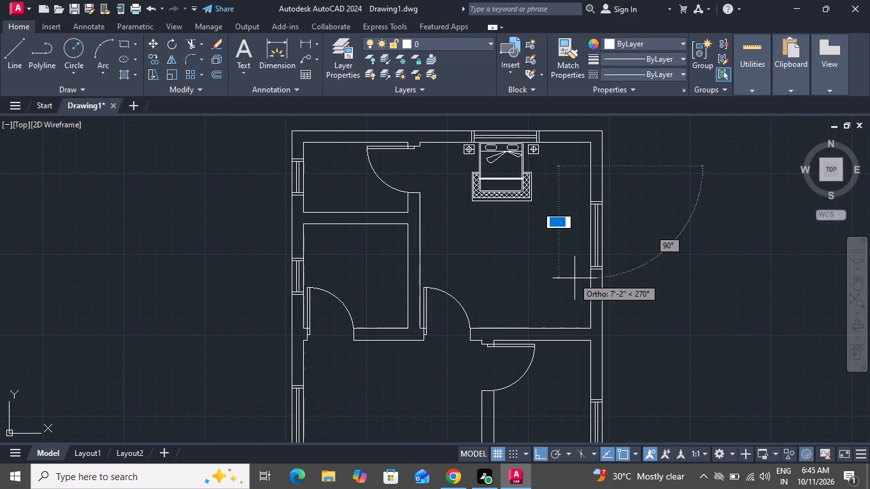
{"action": "left_click", "coordinate": [576, 280]}
{"action": "right_click", "coordinate": [550, 250]}
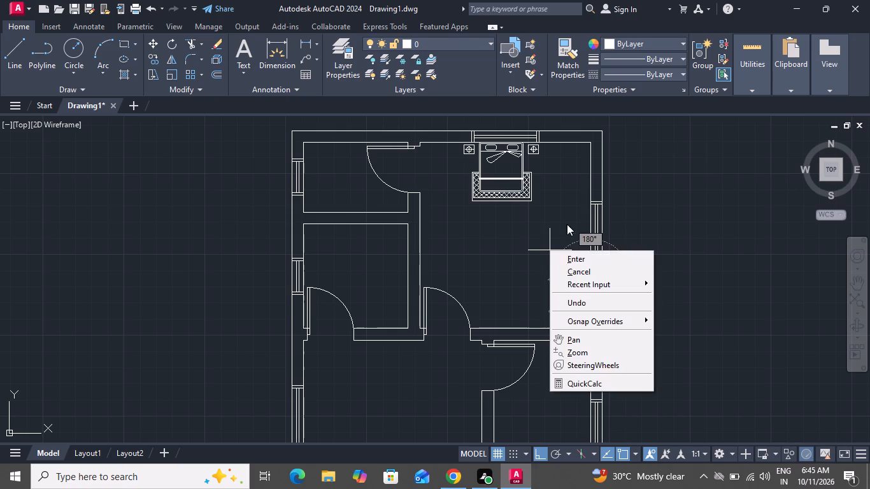
{"action": "left_click", "coordinate": [569, 266]}
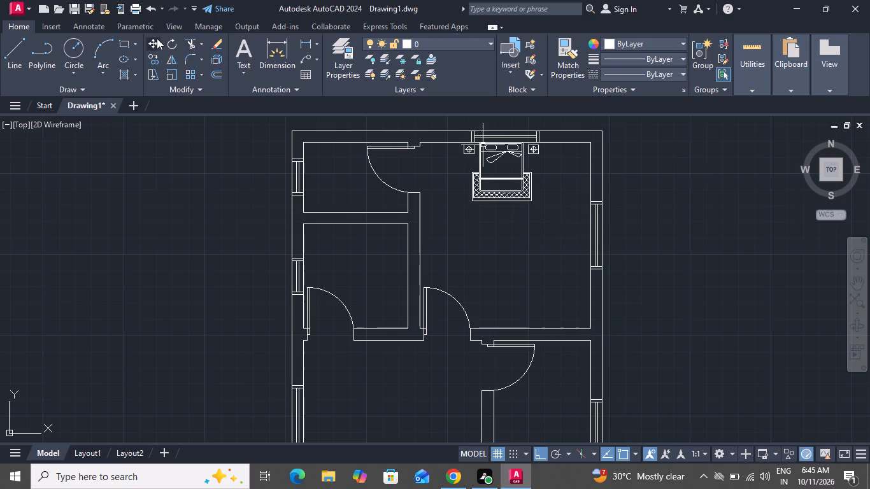
Draw a wardrobe rectangle about 1'-8" wide and 5'-6" long against the bedroom's right inner wall, starting above the window.
{"action": "left_click", "coordinate": [123, 43]}
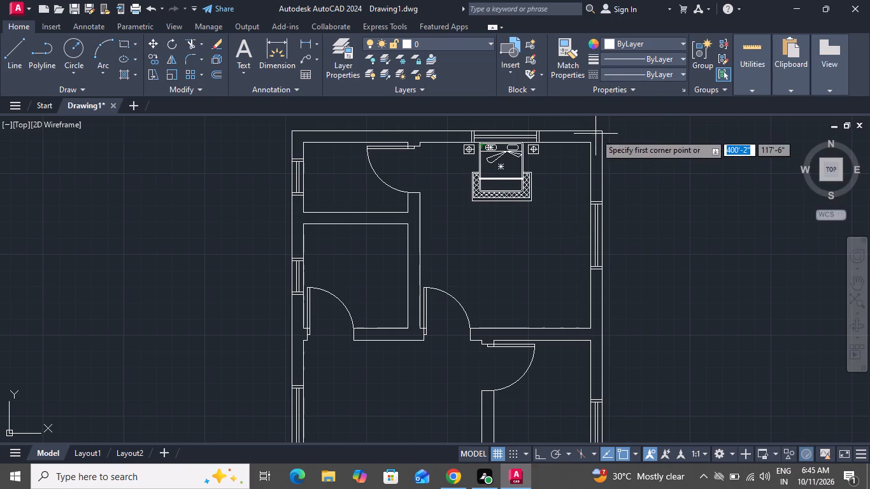
{"action": "left_click", "coordinate": [589, 164]}
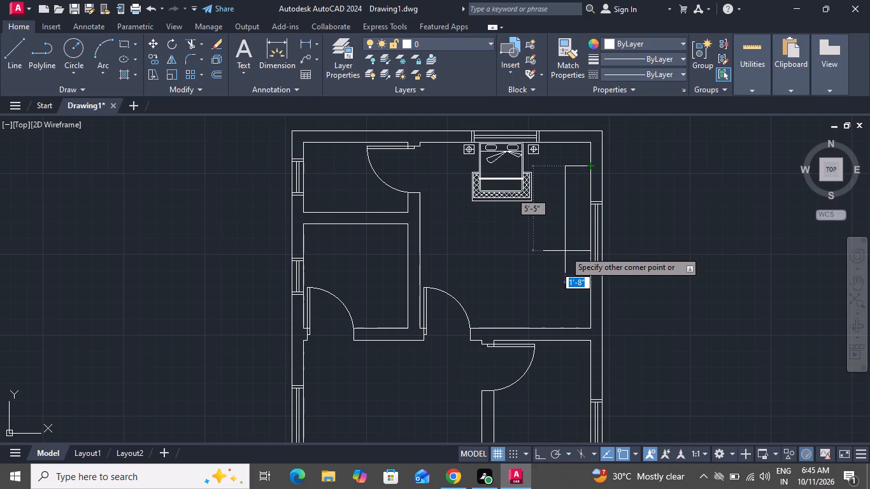
{"action": "left_click", "coordinate": [566, 253]}
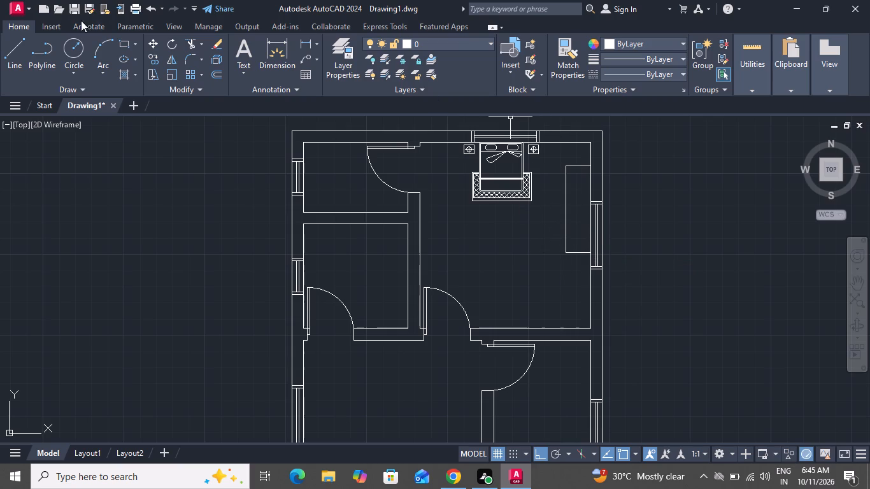
Draw a vertical hanging-rail line along the middle of the wardrobe rectangle, stopping short of both ends.
{"action": "left_click", "coordinate": [15, 54]}
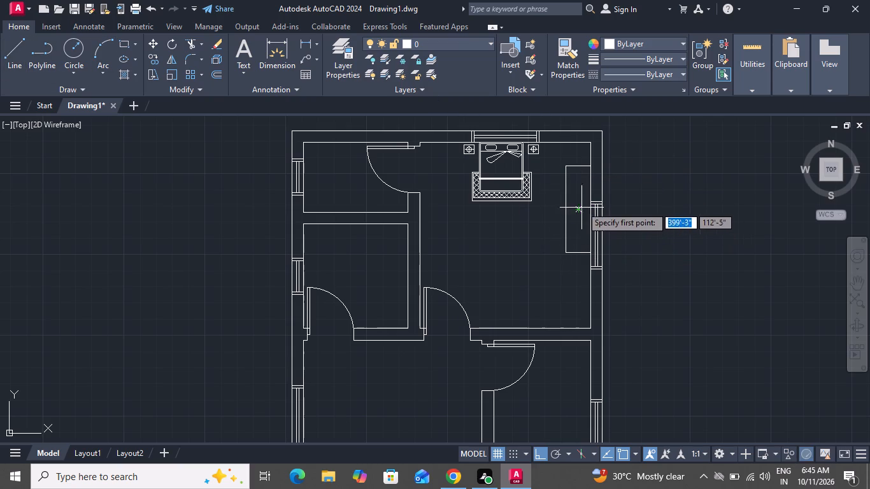
{"action": "left_click", "coordinate": [578, 181]}
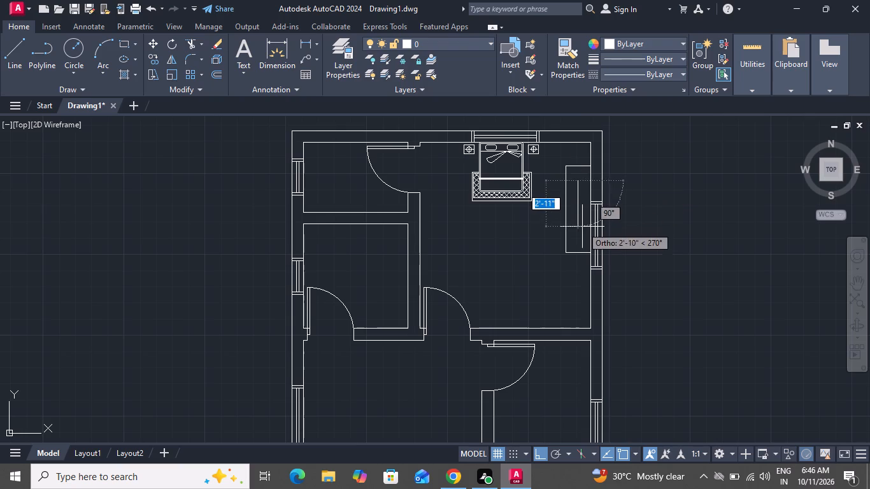
{"action": "left_click", "coordinate": [581, 239]}
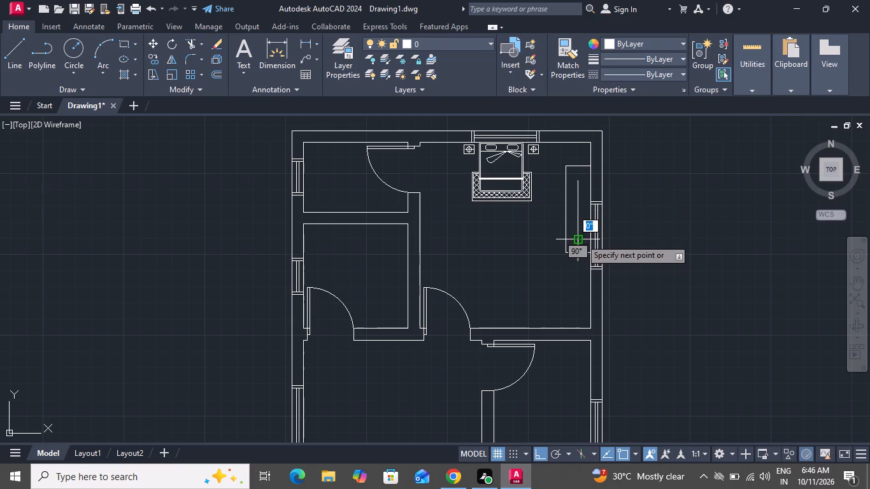
{"action": "right_click", "coordinate": [581, 237]}
{"action": "left_click", "coordinate": [601, 251]}
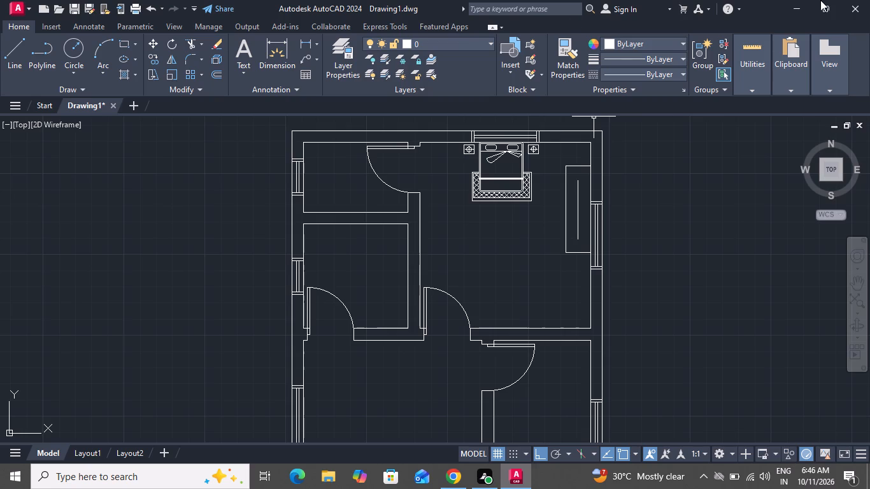
With ortho mode off, draw a diagonal hanger line about 9" long crossing the upper part of the wardrobe's rail line.
{"action": "left_click", "coordinate": [13, 57]}
{"action": "scroll", "coordinate": [610, 190], "scroll_direction": "up", "scroll_amount": 2}
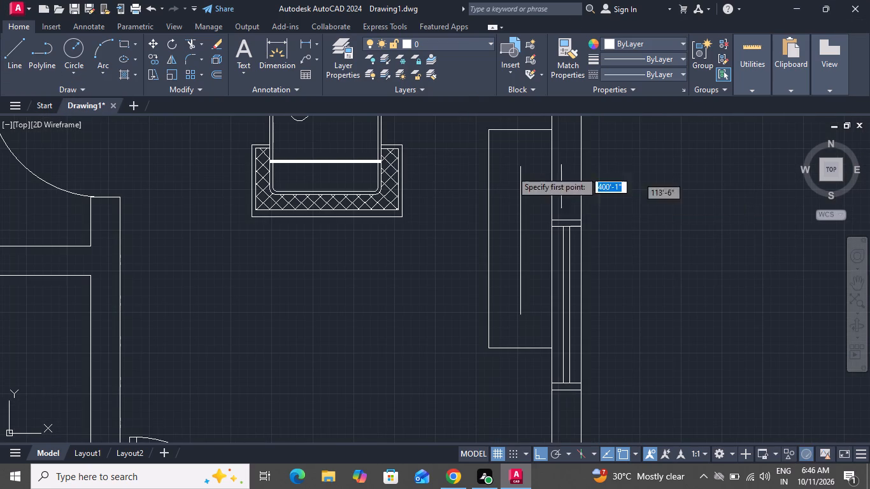
{"action": "left_click", "coordinate": [509, 197]}
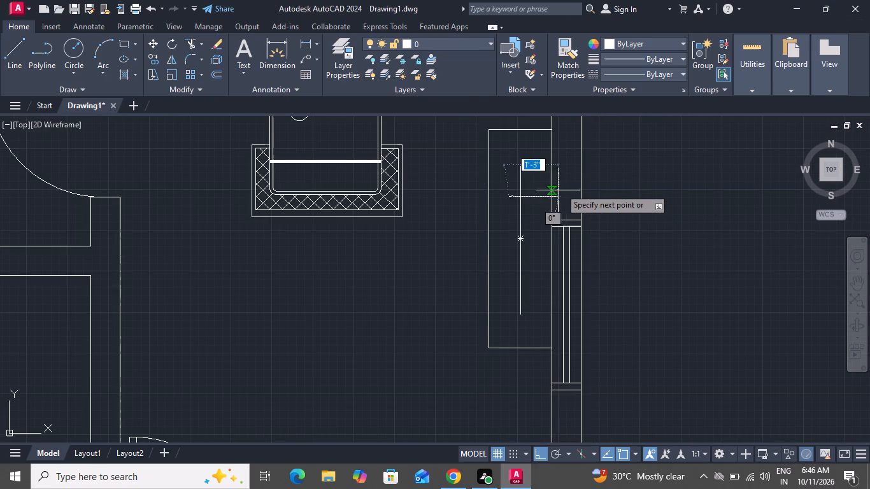
{"action": "left_click", "coordinate": [532, 445]}
{"action": "left_click", "coordinate": [537, 453]}
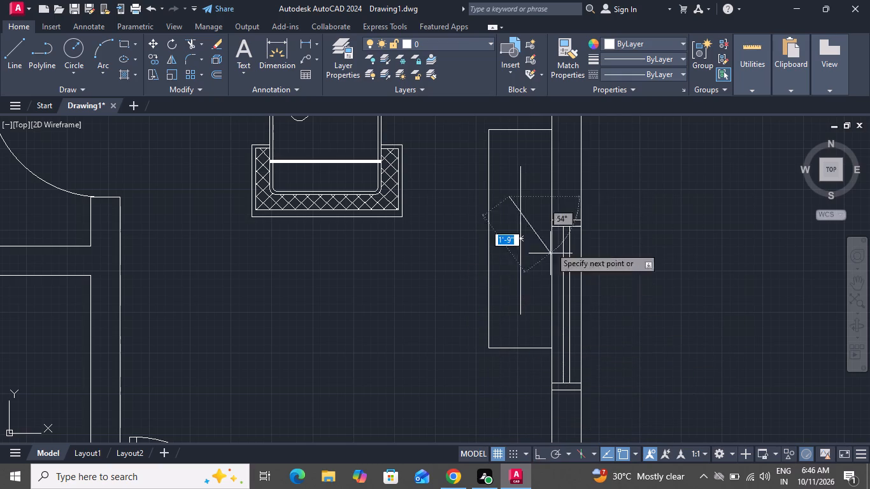
{"action": "scroll", "coordinate": [527, 183], "scroll_direction": "up", "scroll_amount": 2}
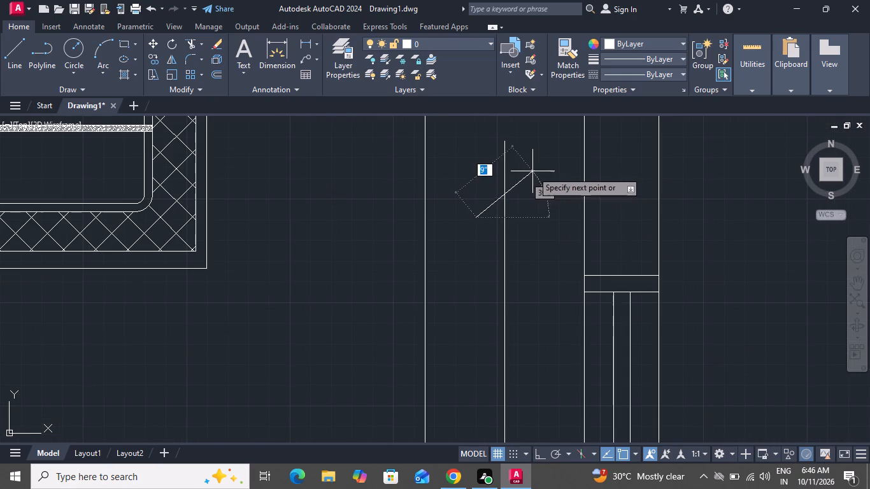
{"action": "left_click", "coordinate": [533, 171]}
{"action": "right_click", "coordinate": [571, 209]}
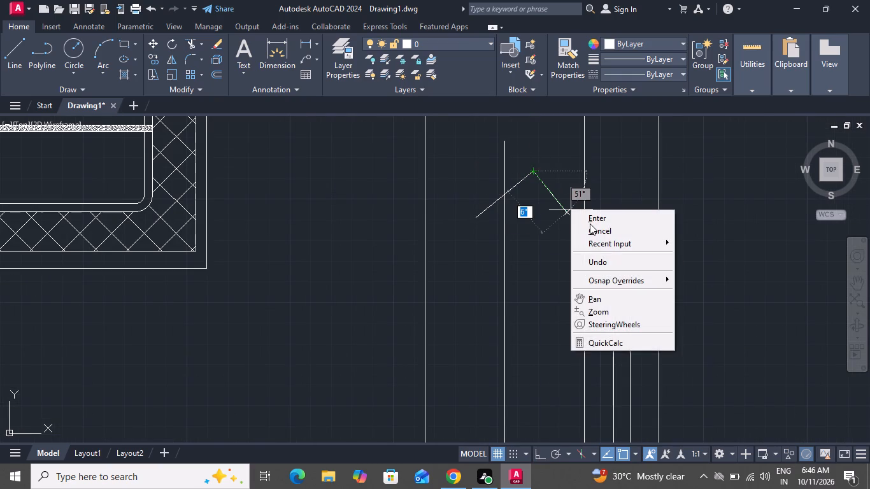
{"action": "left_click", "coordinate": [590, 223]}
Draw two more roughly parallel diagonal hanger lines across the wardrobe rail, one above and one below the first.
{"action": "left_click", "coordinate": [10, 51]}
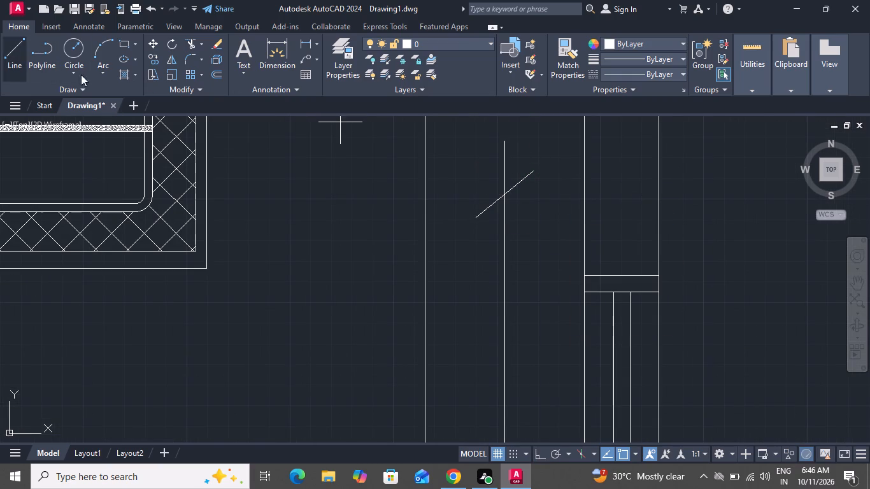
{"action": "left_click", "coordinate": [471, 188]}
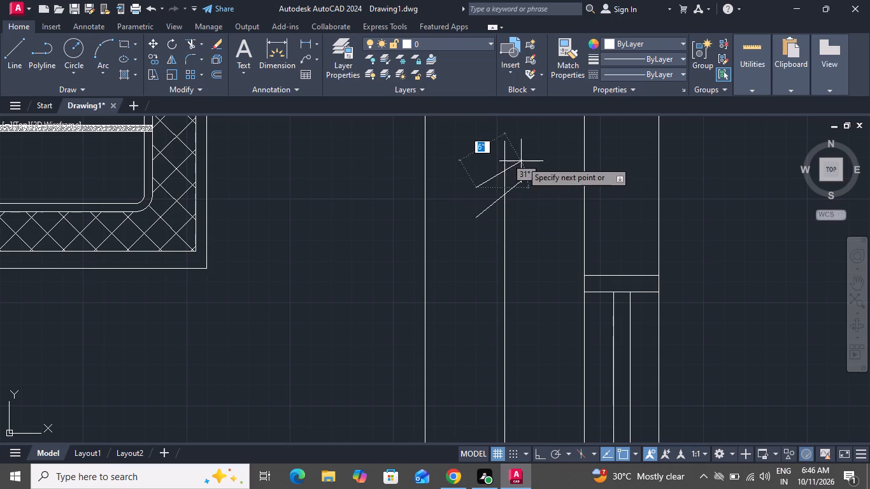
{"action": "left_click", "coordinate": [529, 147]}
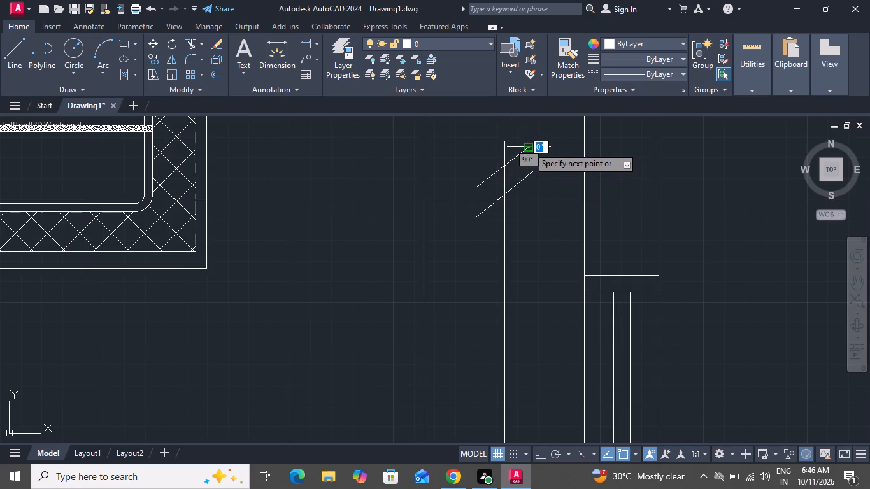
{"action": "right_click", "coordinate": [529, 147]}
{"action": "left_click", "coordinate": [534, 165]}
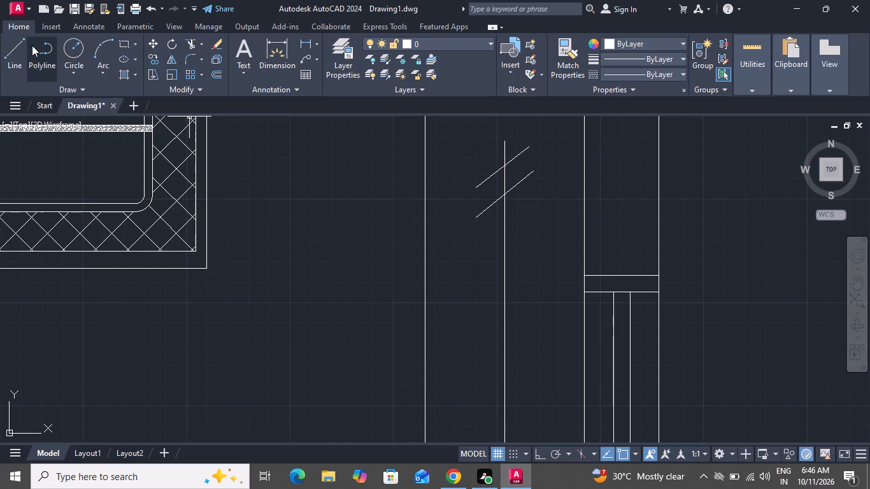
{"action": "left_click", "coordinate": [20, 50]}
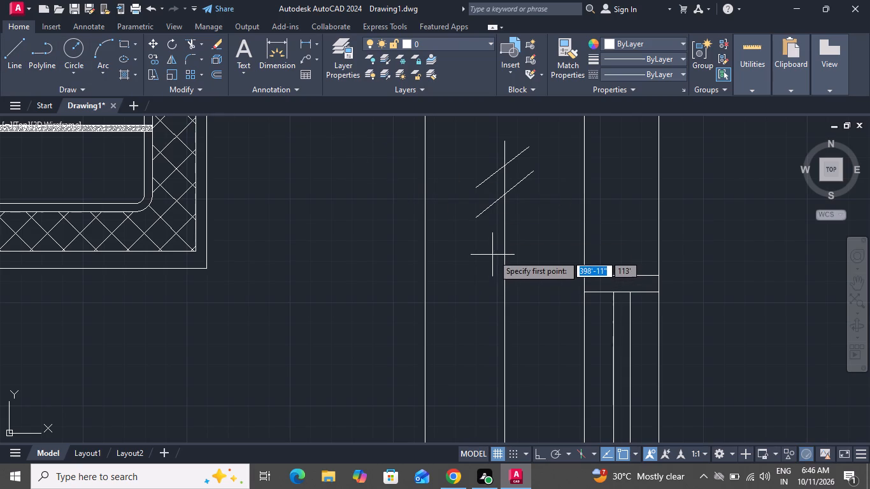
{"action": "left_click", "coordinate": [483, 241]}
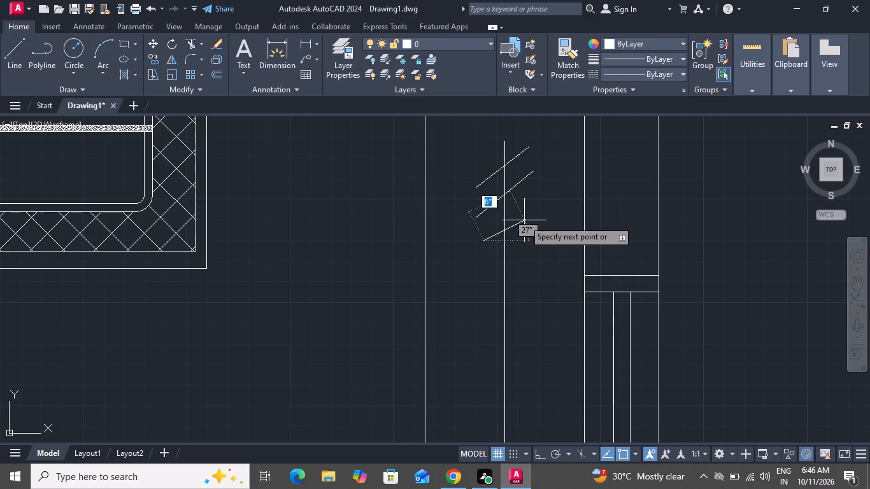
{"action": "left_click", "coordinate": [539, 198]}
{"action": "right_click", "coordinate": [539, 198]}
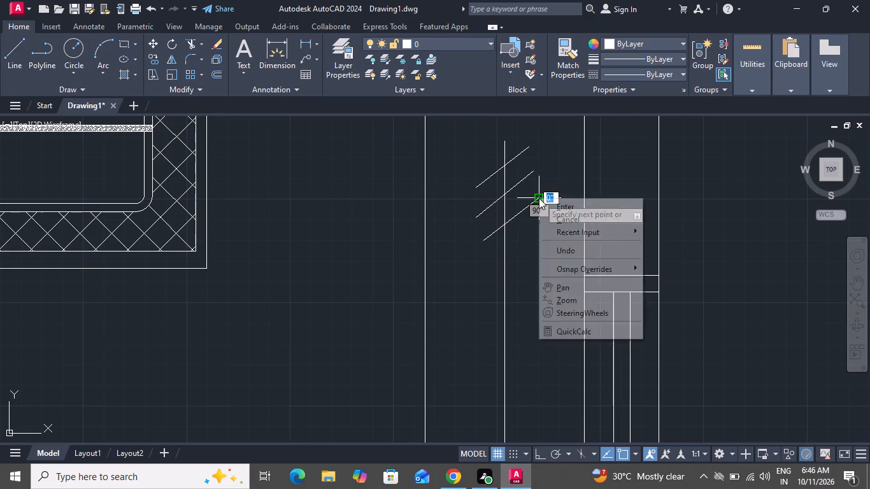
{"action": "left_click", "coordinate": [564, 222]}
Draw two more diagonal hanger lines about 9" long across the wardrobe rail, evenly spaced below the existing three.
{"action": "left_click", "coordinate": [18, 51]}
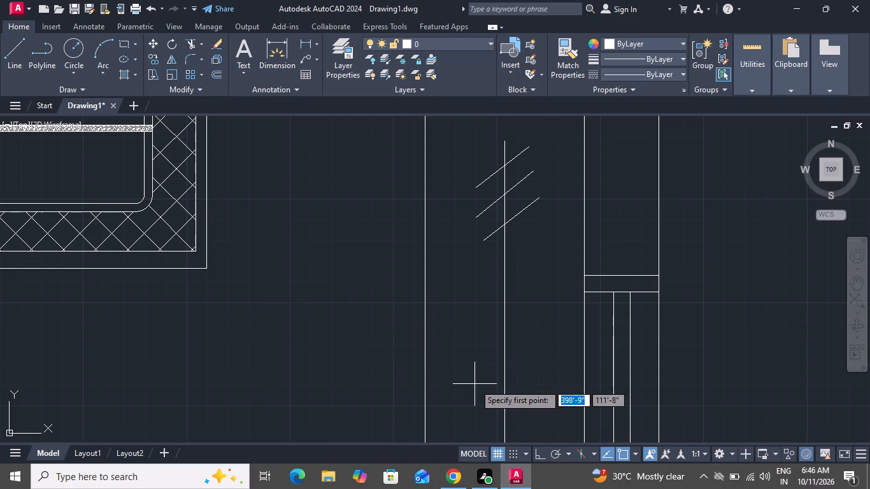
{"action": "left_click", "coordinate": [480, 267]}
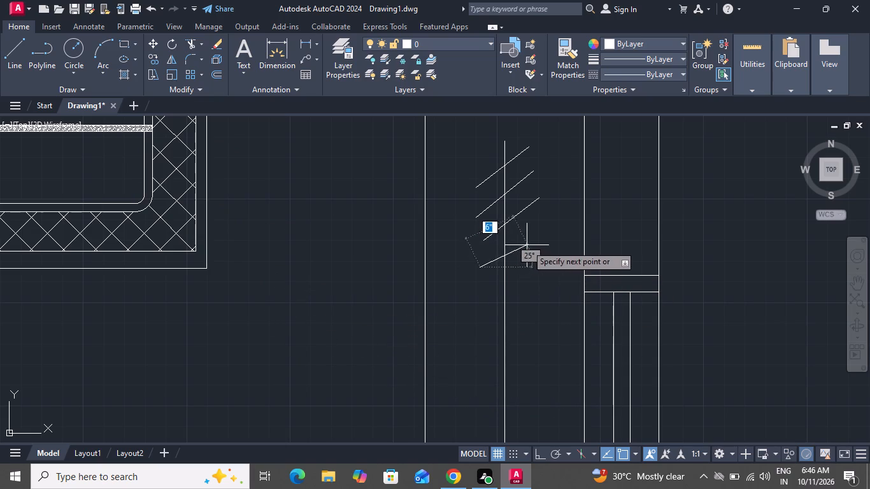
{"action": "left_click", "coordinate": [539, 224]}
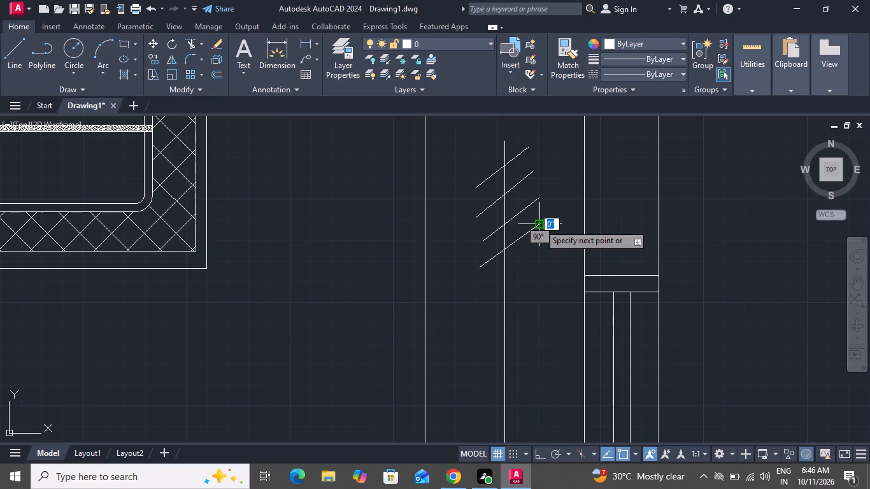
{"action": "right_click", "coordinate": [539, 224]}
{"action": "left_click", "coordinate": [551, 241]}
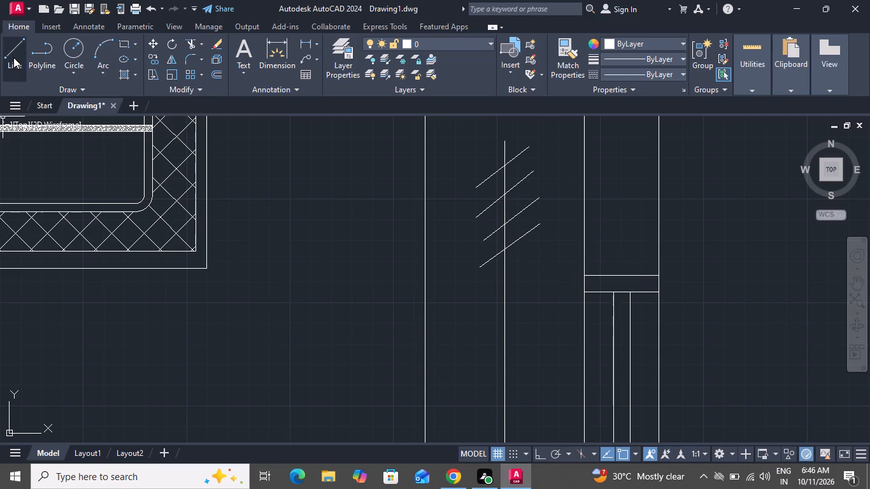
{"action": "left_click", "coordinate": [13, 57]}
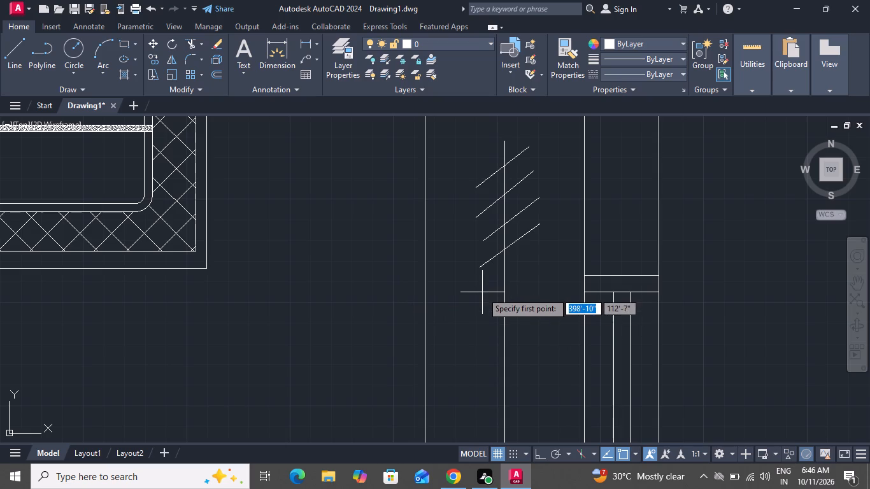
{"action": "left_click", "coordinate": [481, 294]}
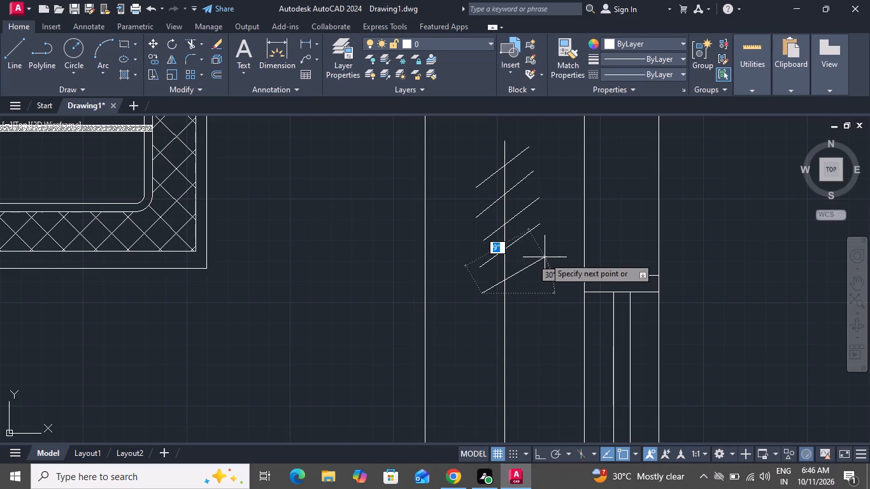
{"action": "left_click", "coordinate": [543, 251]}
{"action": "right_click", "coordinate": [543, 251]}
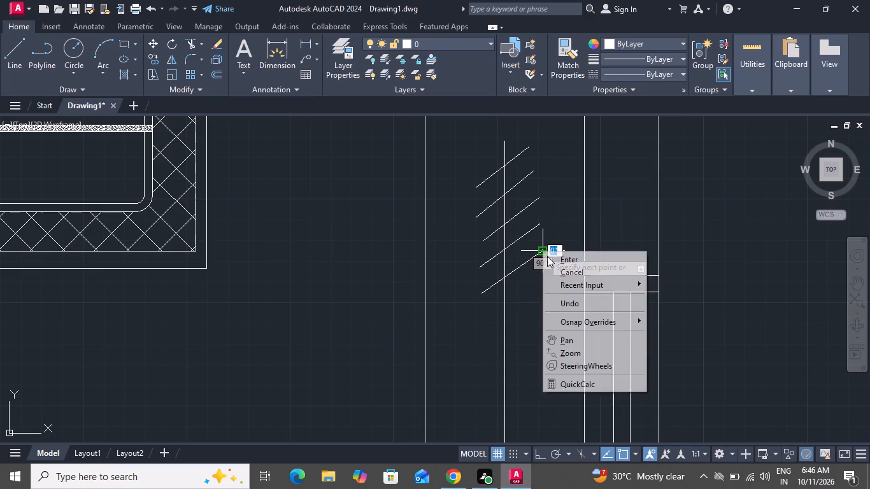
{"action": "left_click", "coordinate": [559, 279]}
{"action": "left_click", "coordinate": [555, 264]}
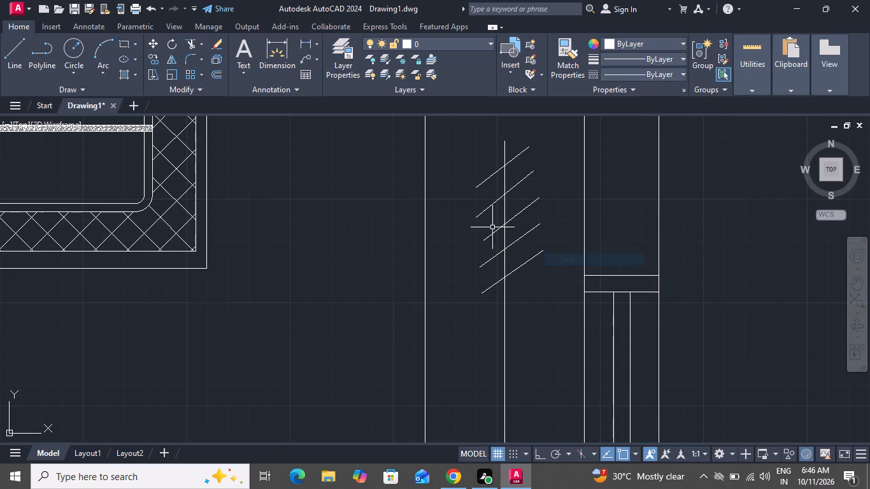
Add two slightly shorter parallel diagonal hanger lines, about 7" to 8" long, across the rail below the fifth hanger.
{"action": "left_click", "coordinate": [10, 60]}
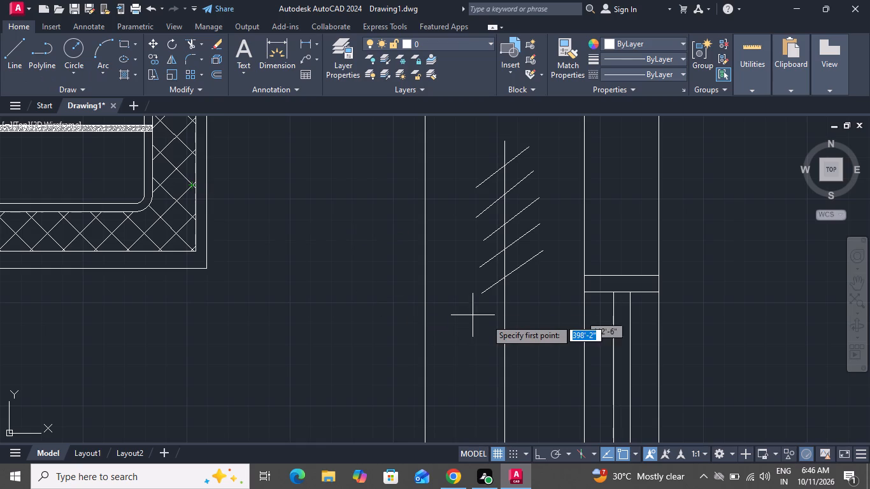
{"action": "left_click", "coordinate": [488, 317]}
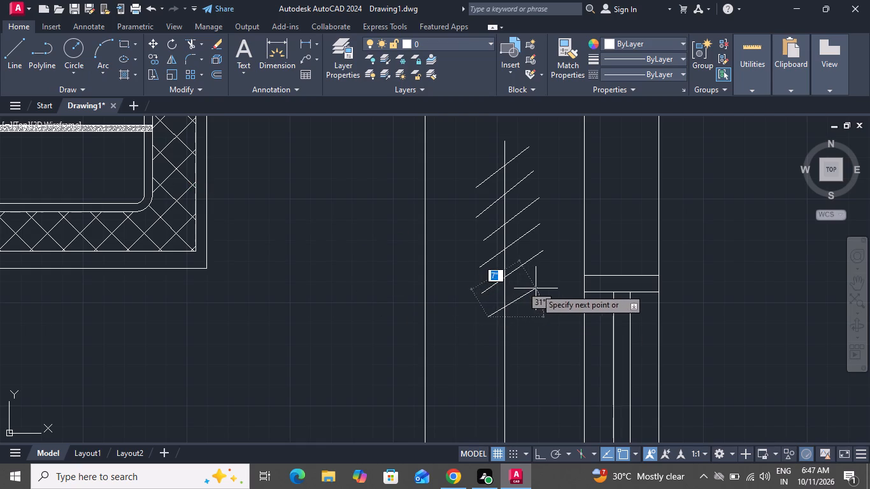
{"action": "left_click", "coordinate": [537, 281]}
{"action": "right_click", "coordinate": [537, 281]}
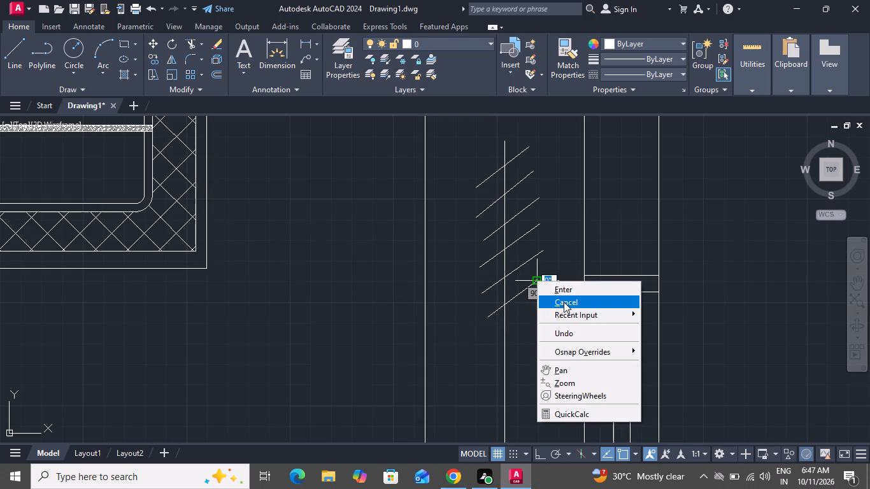
{"action": "left_click", "coordinate": [564, 302]}
{"action": "left_click", "coordinate": [7, 52]}
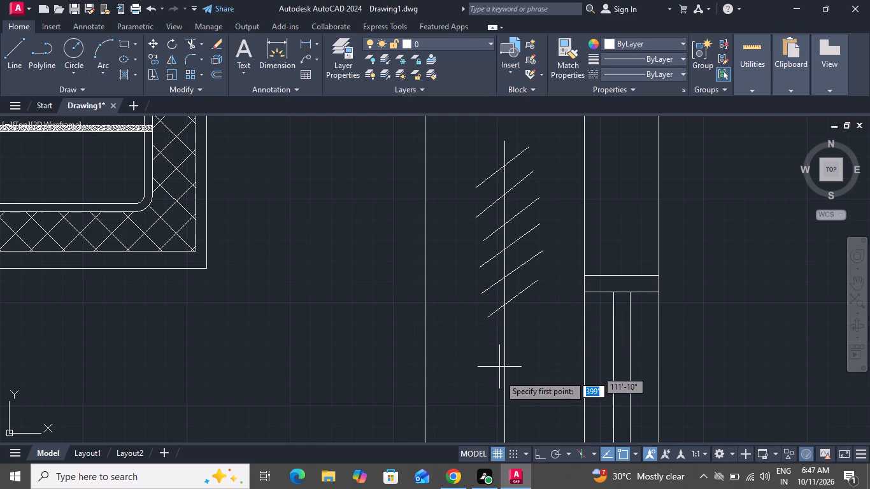
{"action": "scroll", "coordinate": [491, 367], "scroll_direction": "up", "scroll_amount": 2}
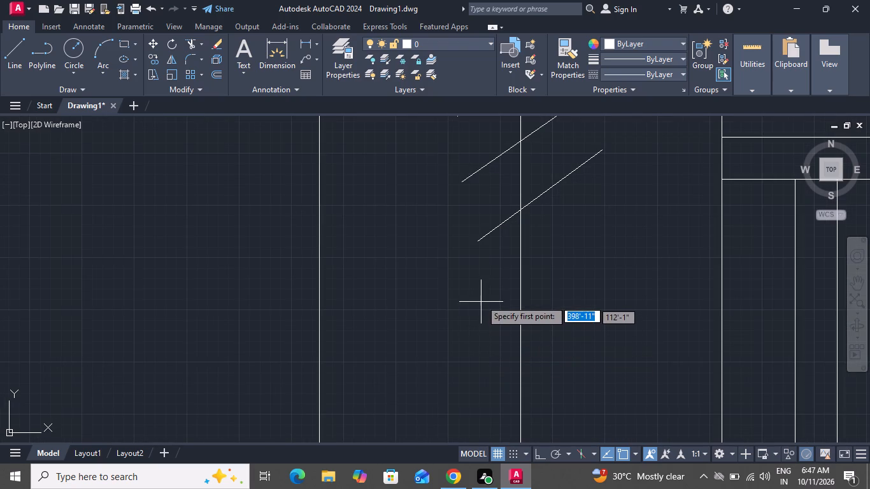
{"action": "left_click", "coordinate": [480, 297]}
{"action": "left_click", "coordinate": [599, 213]}
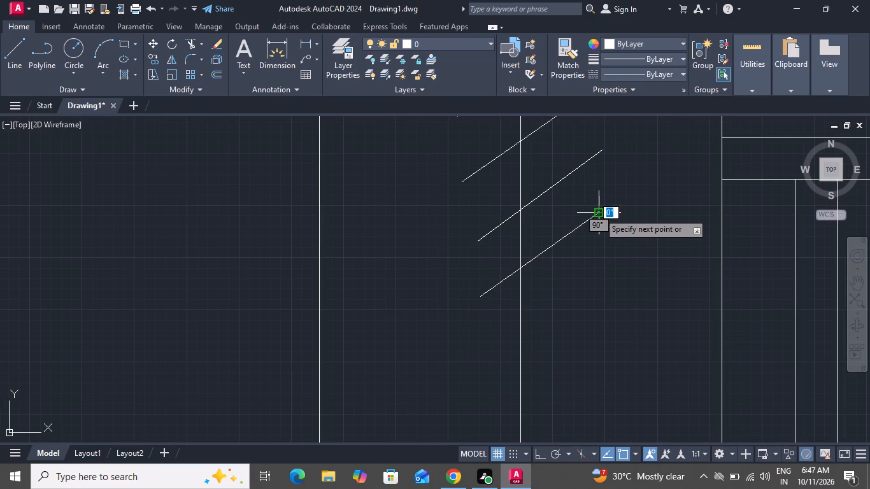
{"action": "right_click", "coordinate": [599, 213]}
{"action": "left_click", "coordinate": [609, 242]}
{"action": "left_click", "coordinate": [609, 238]}
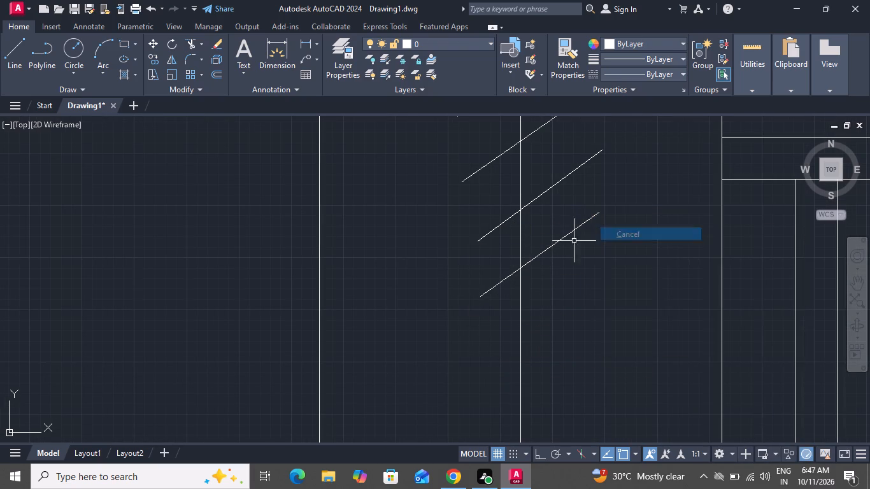
Continue the hanger row down the wardrobe rail with two more diagonal lines about 7" long below the seventh.
{"action": "scroll", "coordinate": [556, 234], "scroll_direction": "down", "scroll_amount": 2}
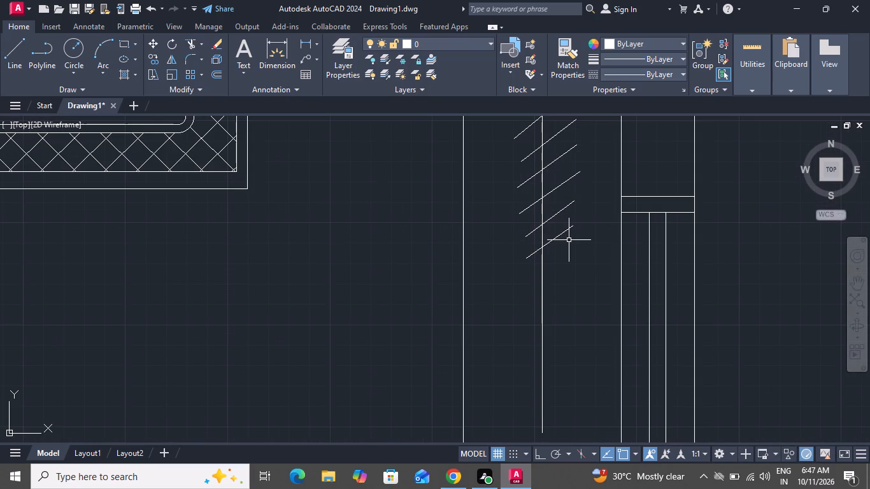
{"action": "left_click", "coordinate": [6, 58]}
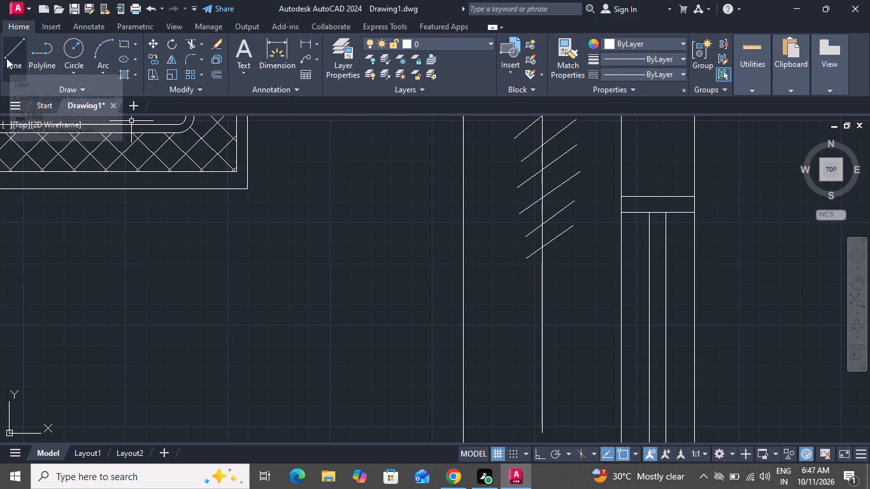
{"action": "scroll", "coordinate": [353, 269], "scroll_direction": "up", "scroll_amount": 1}
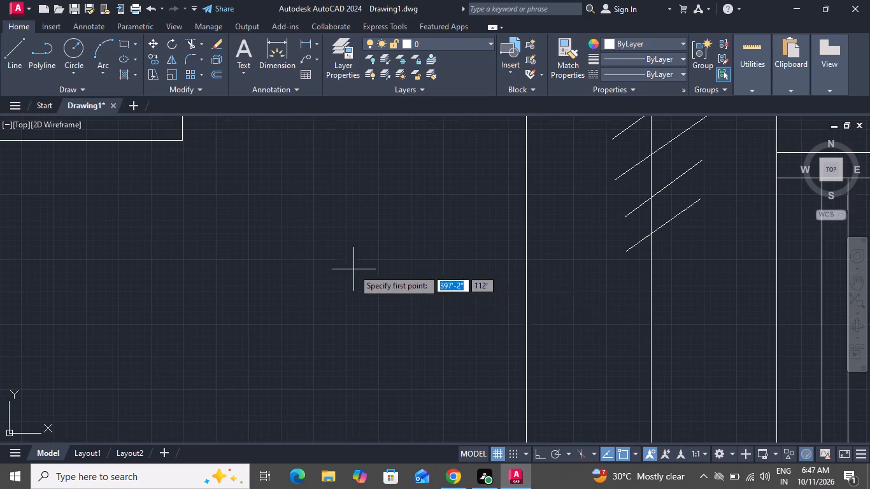
{"action": "left_click", "coordinate": [619, 292]}
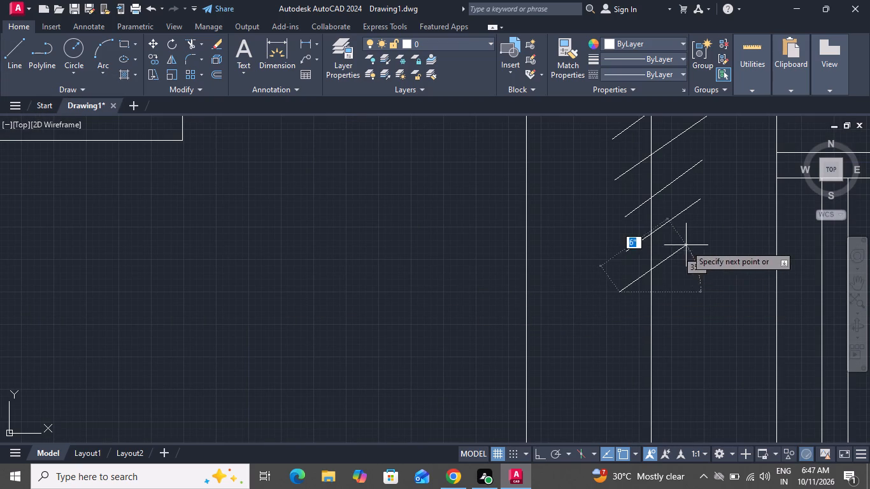
{"action": "left_click", "coordinate": [697, 239]}
{"action": "right_click", "coordinate": [697, 239]}
{"action": "left_click", "coordinate": [701, 257]}
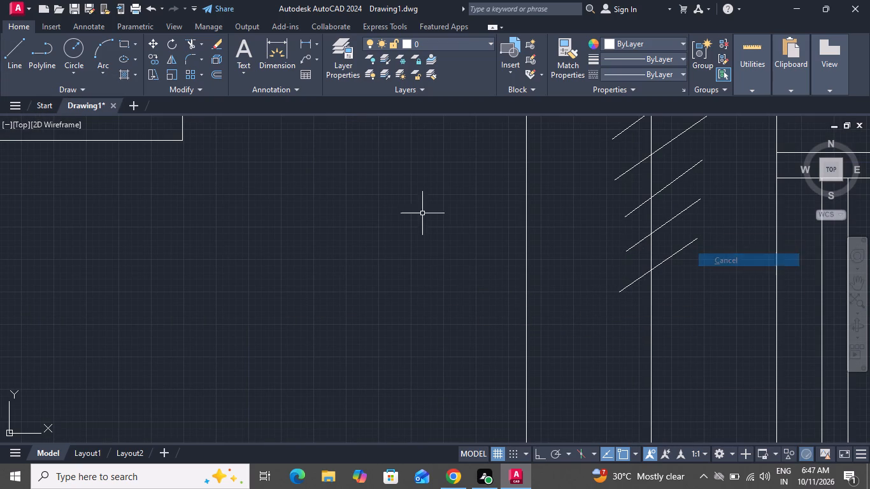
{"action": "left_click", "coordinate": [3, 59]}
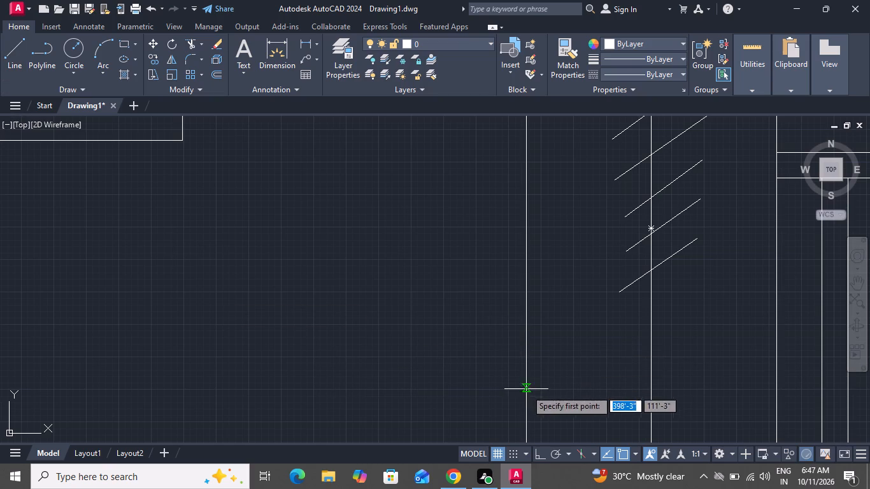
{"action": "left_click", "coordinate": [625, 331]}
{"action": "left_click", "coordinate": [699, 271]}
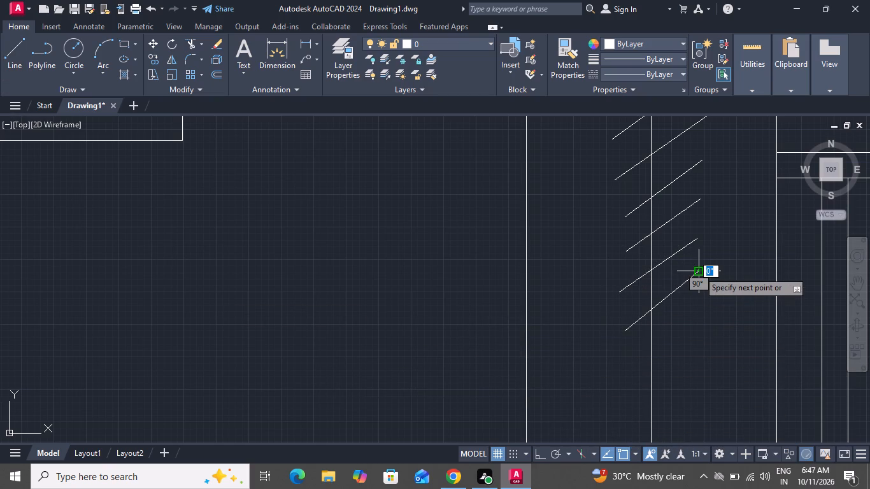
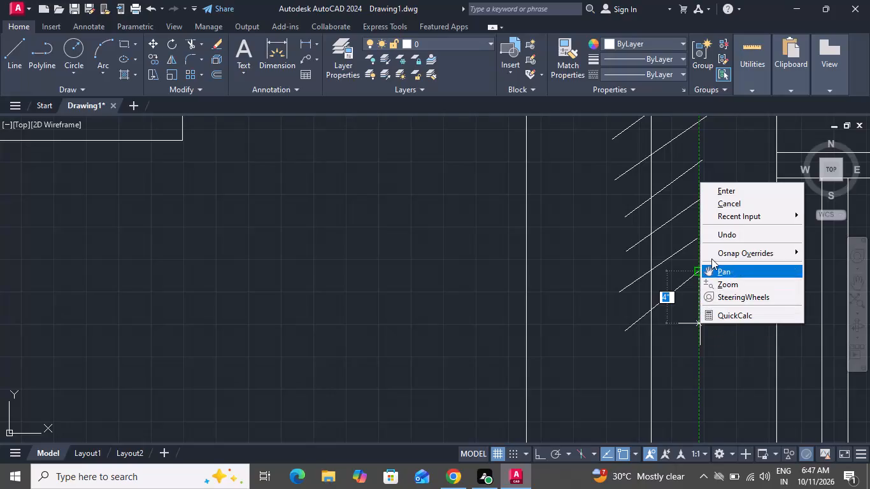
Draw two more separate slanted hanger lines across the wardrobe's vertical rod line, spaced below the existing ones and rising to the right.
{"action": "left_click", "coordinate": [716, 205]}
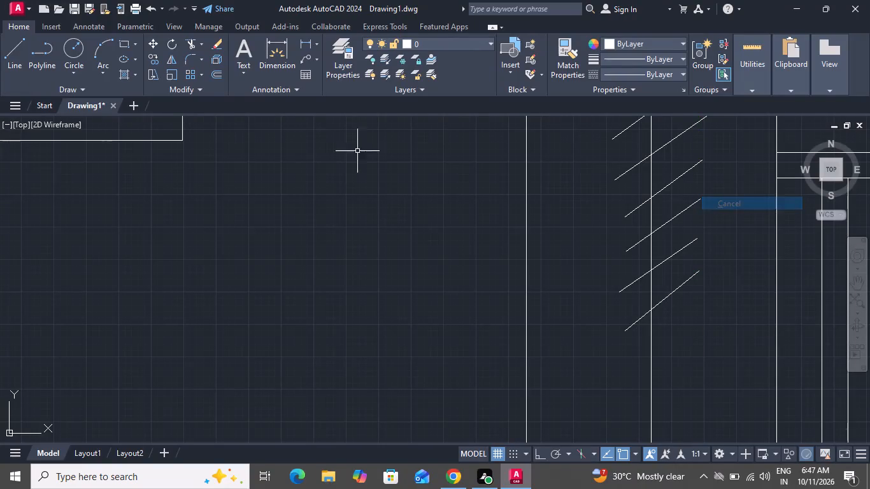
{"action": "left_click", "coordinate": [11, 45]}
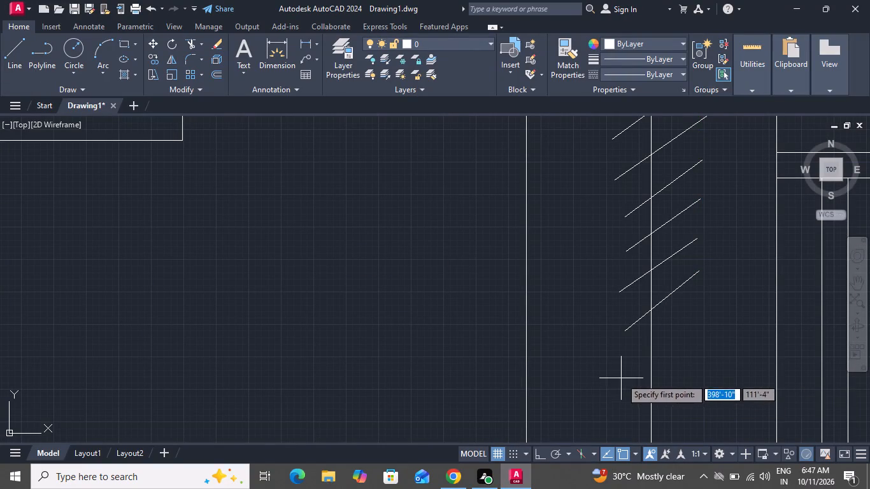
{"action": "left_click", "coordinate": [621, 378]}
{"action": "left_click", "coordinate": [699, 317]}
{"action": "right_click", "coordinate": [699, 317]}
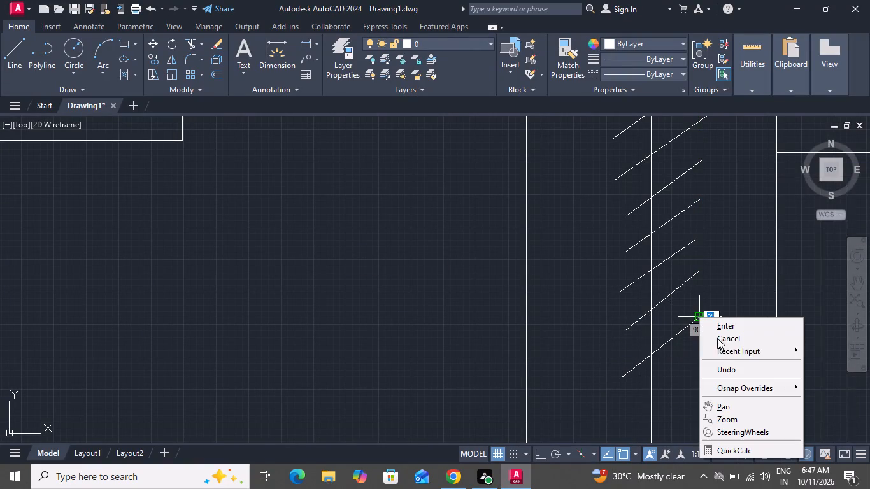
{"action": "left_click", "coordinate": [727, 345]}
{"action": "left_click", "coordinate": [727, 341]}
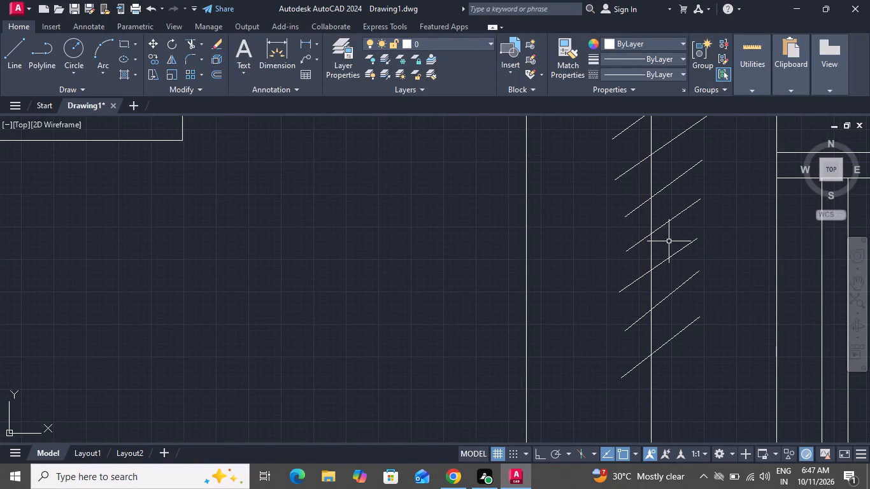
{"action": "left_click", "coordinate": [8, 55]}
{"action": "scroll", "coordinate": [510, 246], "scroll_direction": "down", "scroll_amount": 1}
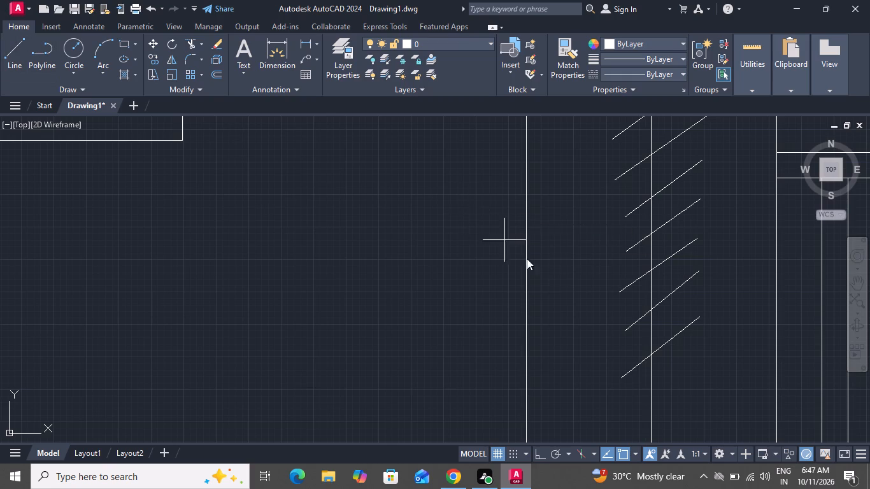
{"action": "scroll", "coordinate": [527, 259], "scroll_direction": "down", "scroll_amount": 1}
{"action": "scroll", "coordinate": [586, 291], "scroll_direction": "down", "scroll_amount": 1}
{"action": "left_click", "coordinate": [576, 337]}
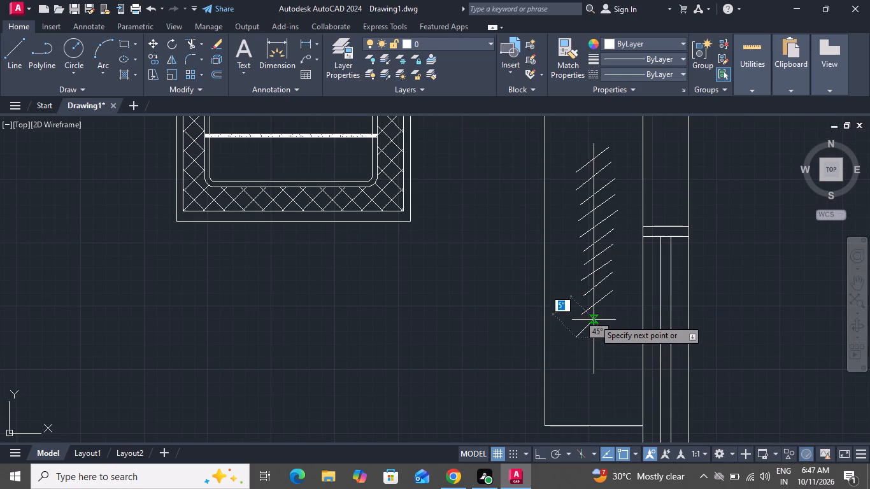
{"action": "left_click", "coordinate": [610, 311]}
{"action": "right_click", "coordinate": [611, 311]}
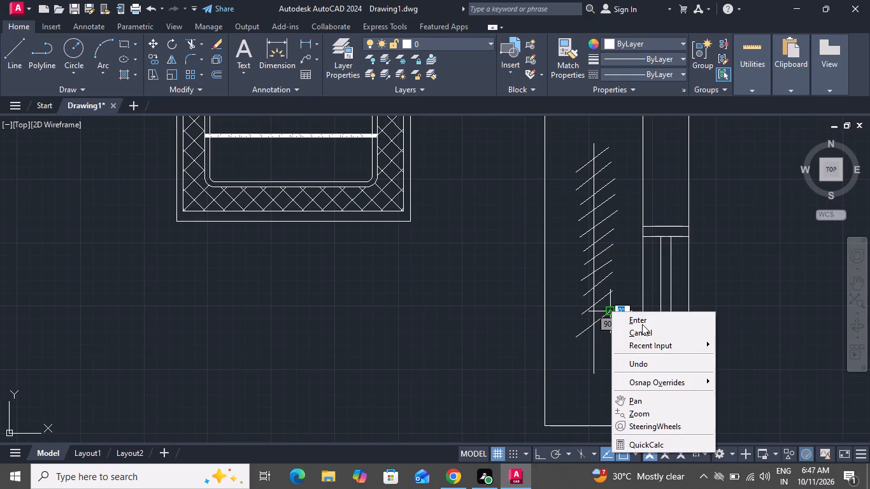
{"action": "left_click", "coordinate": [642, 326]}
Draw two further slanted hanger lines across the lower end of the wardrobe's rod line, the lowest about 7" long.
{"action": "left_click", "coordinate": [10, 62]}
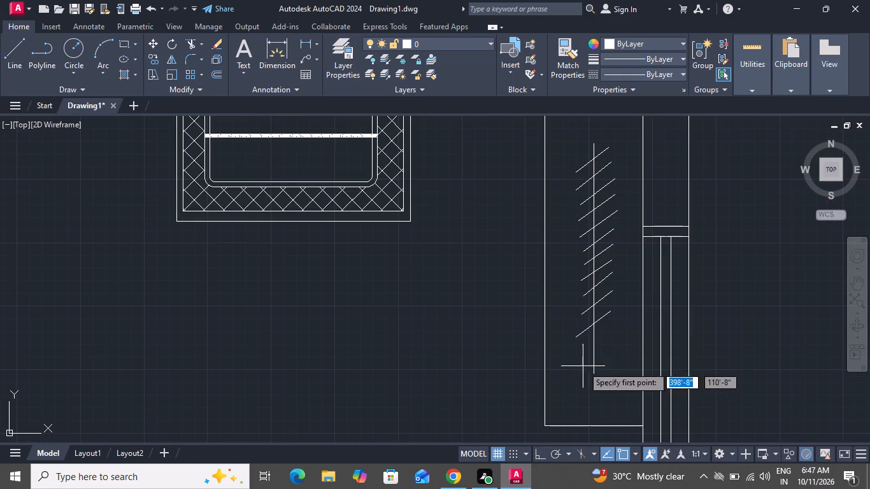
{"action": "scroll", "coordinate": [592, 360], "scroll_direction": "up", "scroll_amount": 2}
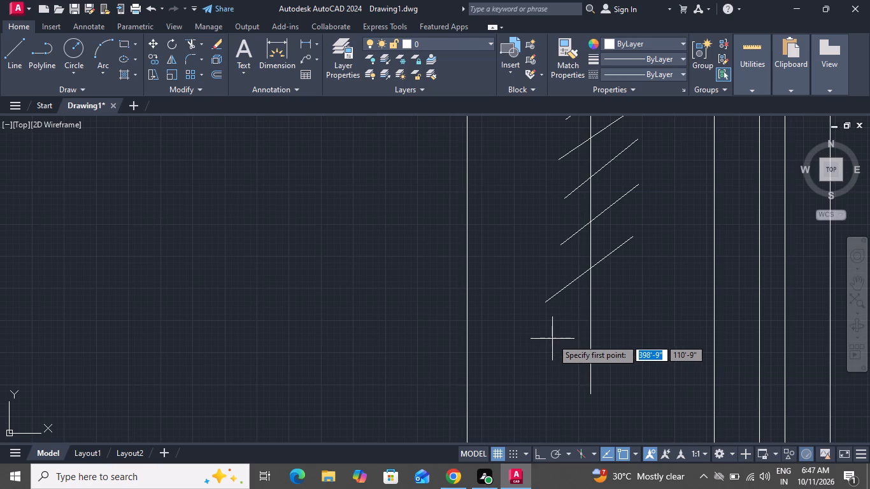
{"action": "left_click_drag", "start_coordinate": [552, 339], "coordinate": [560, 332]}
{"action": "left_click", "coordinate": [634, 279]}
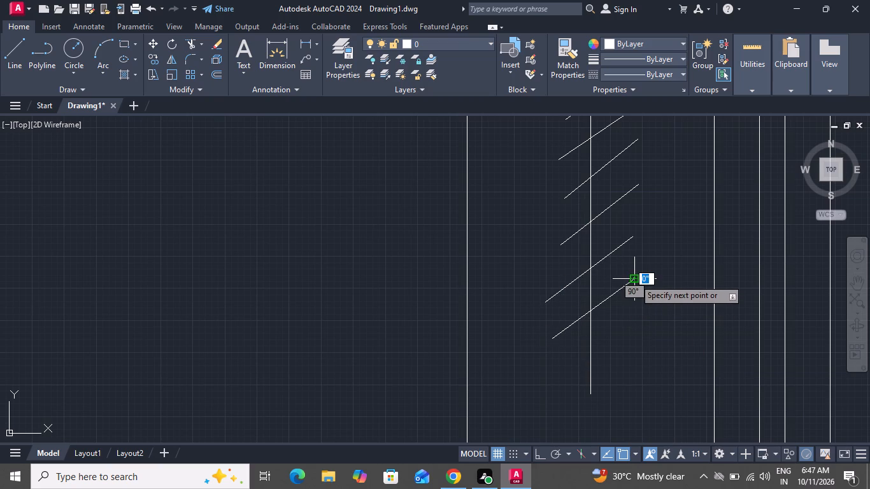
{"action": "right_click", "coordinate": [634, 279]}
{"action": "left_click", "coordinate": [660, 301]}
{"action": "left_click", "coordinate": [10, 52]}
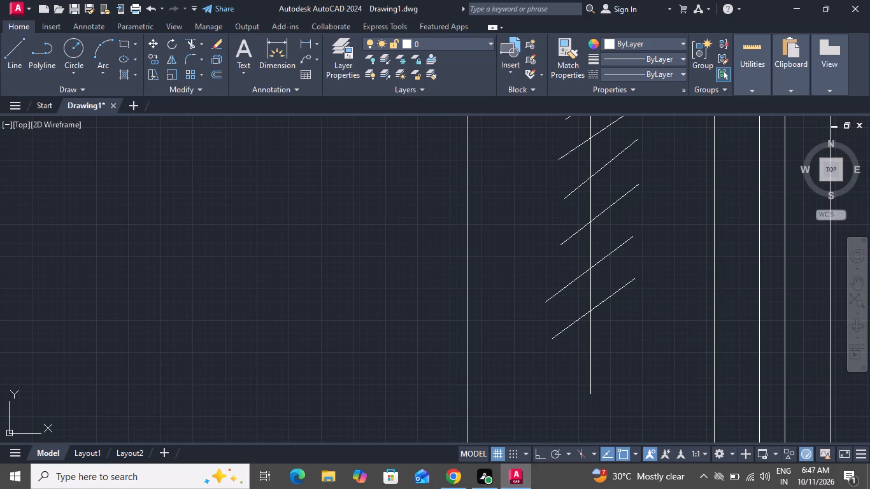
{"action": "left_click", "coordinate": [565, 371]}
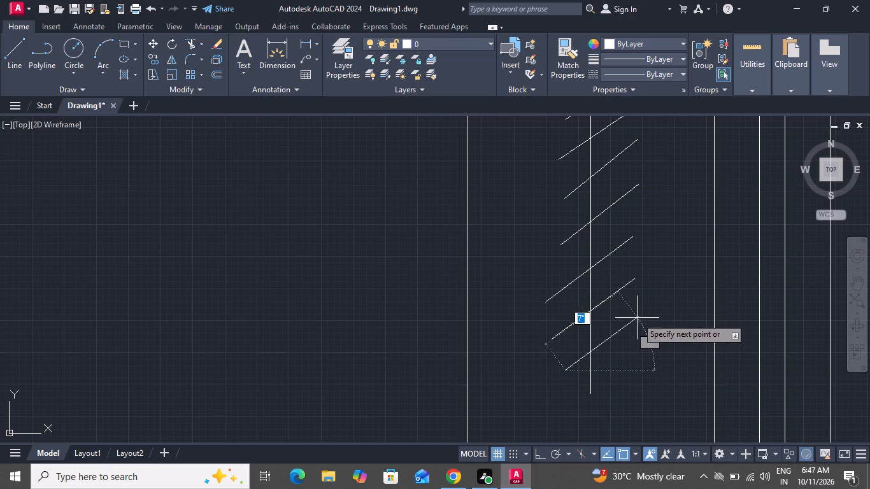
{"action": "left_click", "coordinate": [634, 325]}
{"action": "right_click", "coordinate": [634, 324]}
{"action": "left_click", "coordinate": [652, 202]}
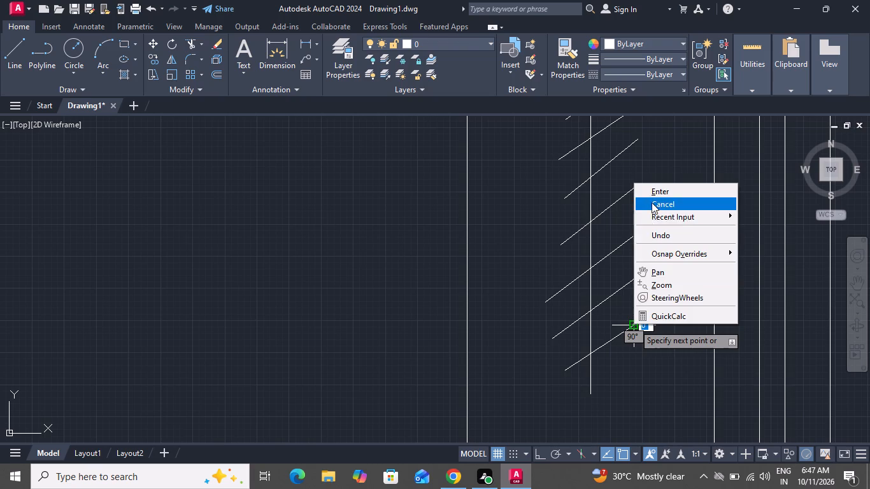
{"action": "scroll", "coordinate": [638, 262], "scroll_direction": "down", "scroll_amount": 3}
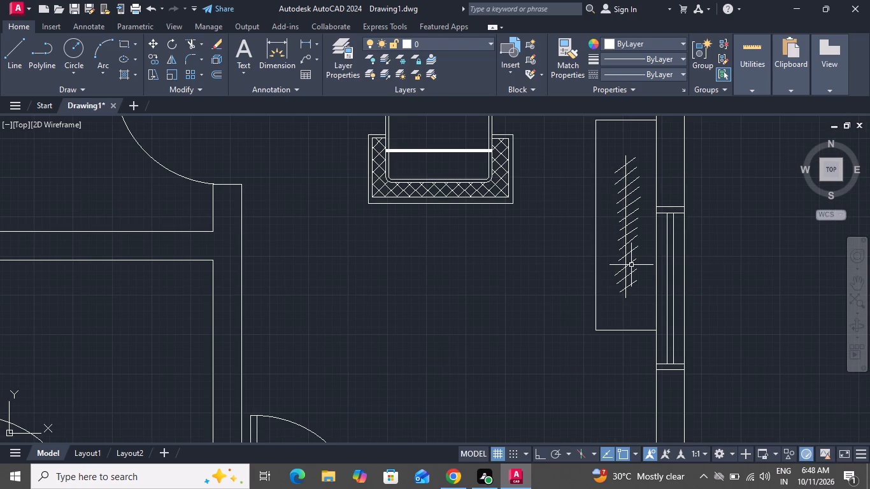
{"action": "scroll", "coordinate": [631, 265], "scroll_direction": "down", "scroll_amount": 2}
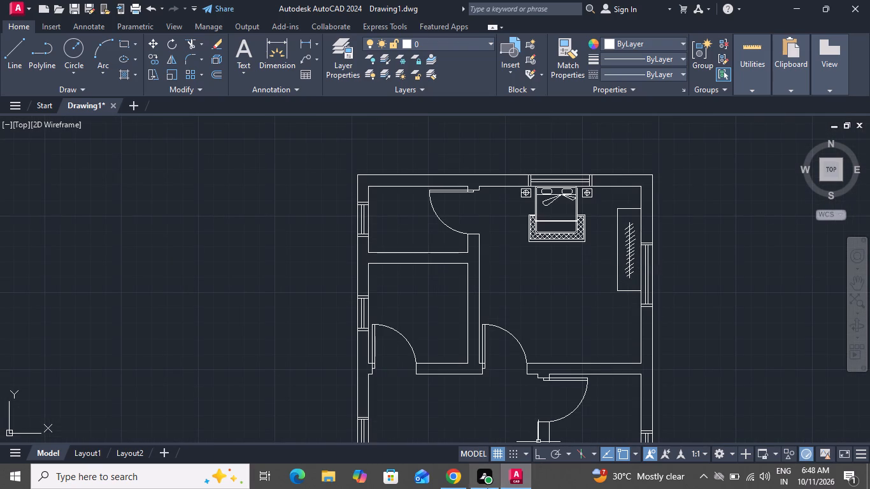
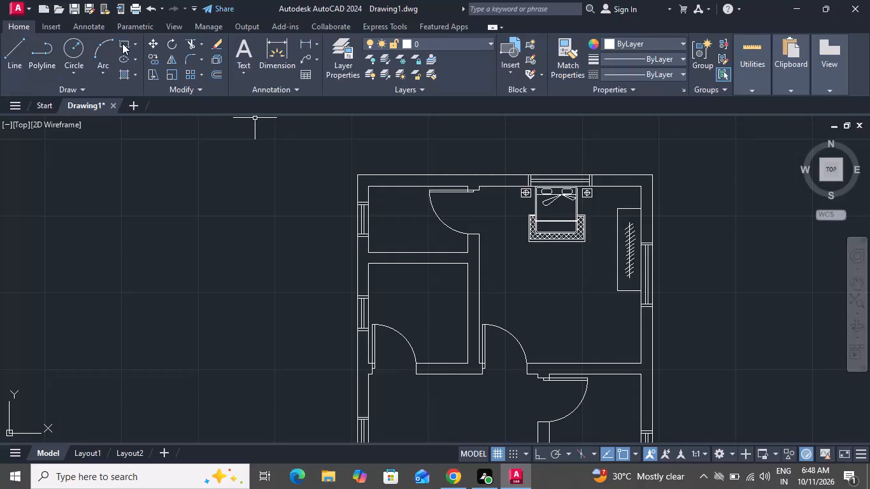
Draw a long, shallow rectangle for a TV unit against the bedroom's lower wall, between the door and the outer wall.
{"action": "left_click", "coordinate": [122, 43]}
{"action": "scroll", "coordinate": [599, 368], "scroll_direction": "up", "scroll_amount": 1}
{"action": "scroll", "coordinate": [600, 368], "scroll_direction": "down", "scroll_amount": 1}
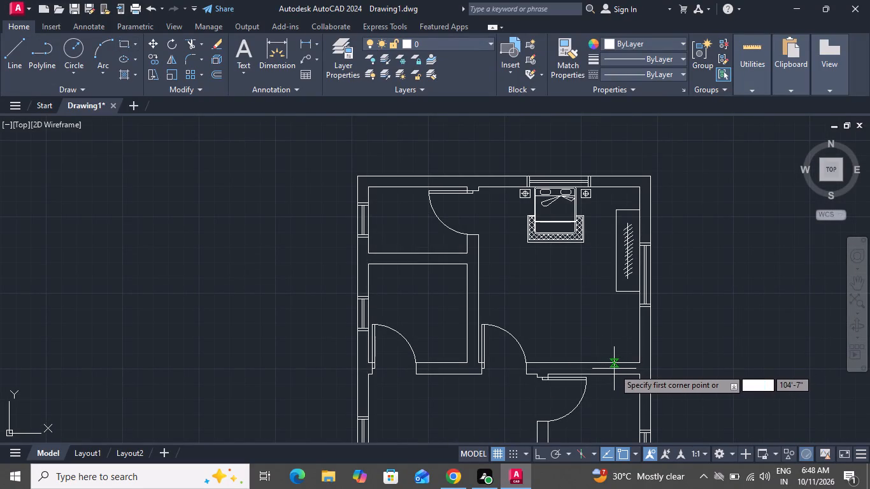
{"action": "scroll", "coordinate": [614, 369], "scroll_direction": "up", "scroll_amount": 3}
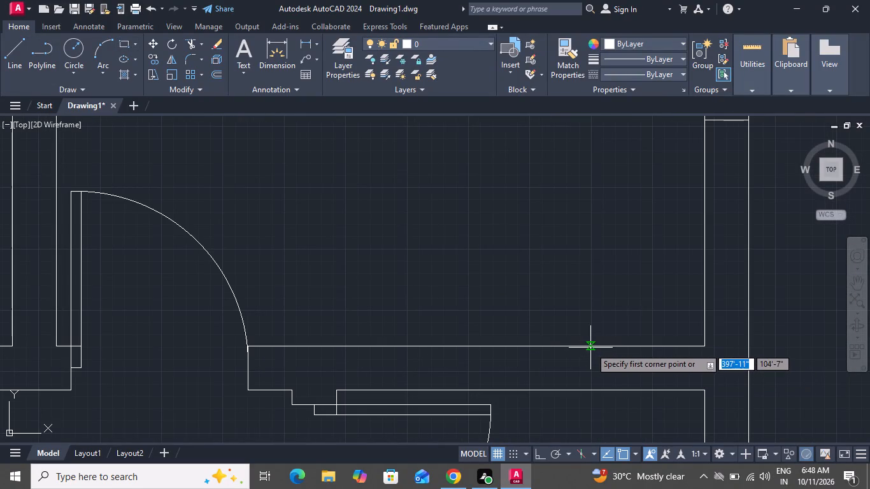
{"action": "left_click", "coordinate": [591, 347]}
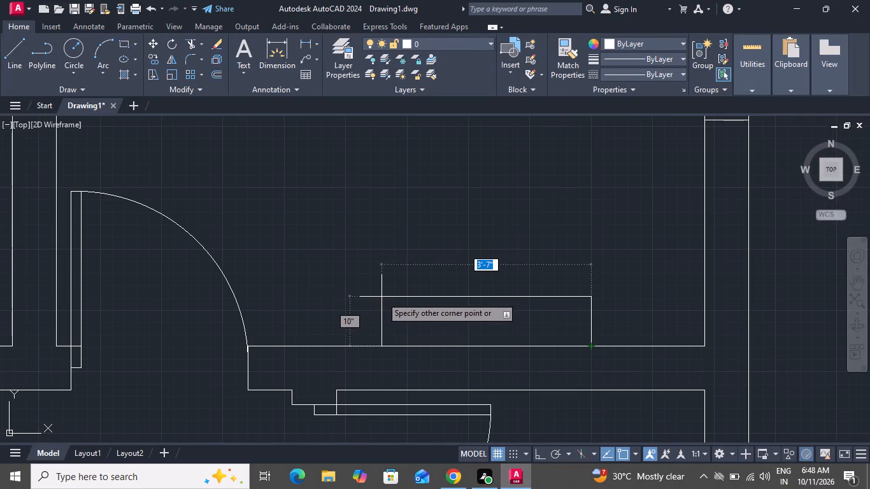
{"action": "left_click", "coordinate": [369, 304]}
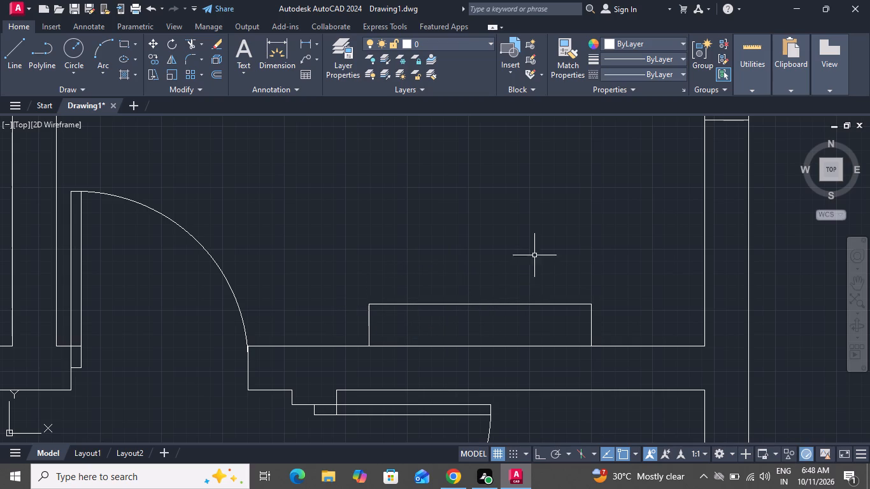
Draw a thin horizontal rectangle about 1" deep inside the unit's outline as the TV screen.
{"action": "left_click", "coordinate": [119, 45]}
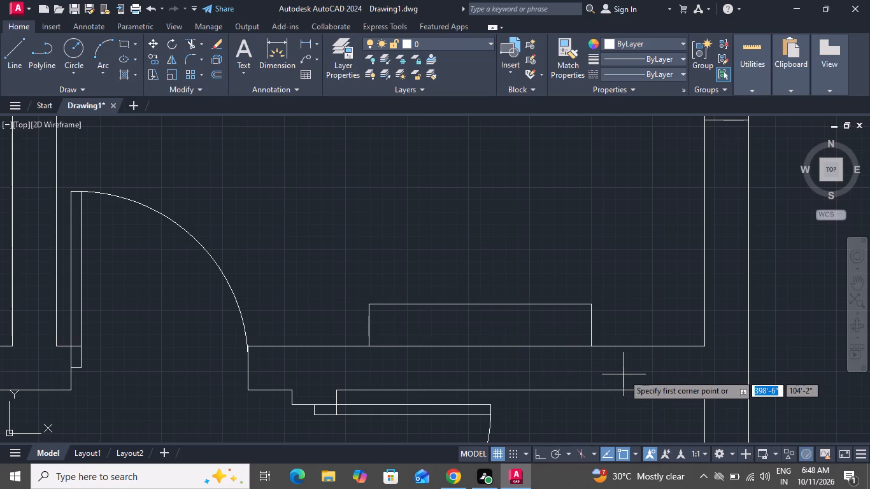
{"action": "scroll", "coordinate": [624, 374], "scroll_direction": "up", "scroll_amount": 1}
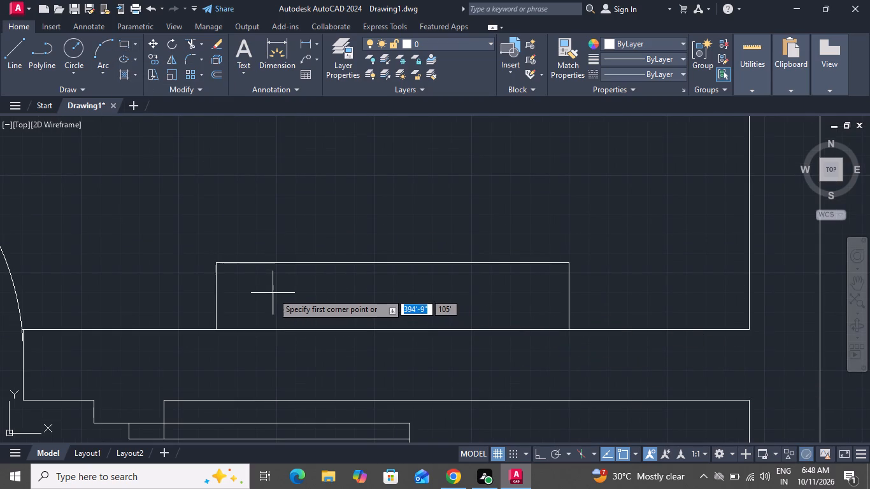
{"action": "left_click", "coordinate": [278, 294]}
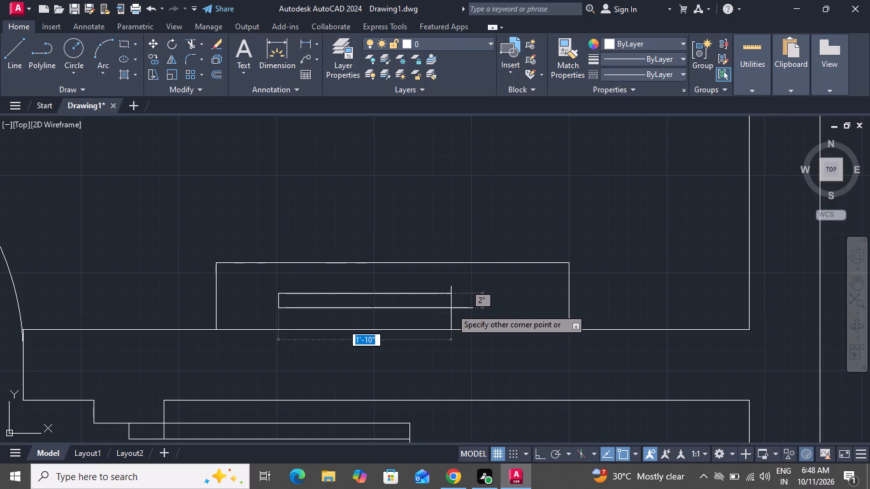
{"action": "left_click", "coordinate": [487, 304]}
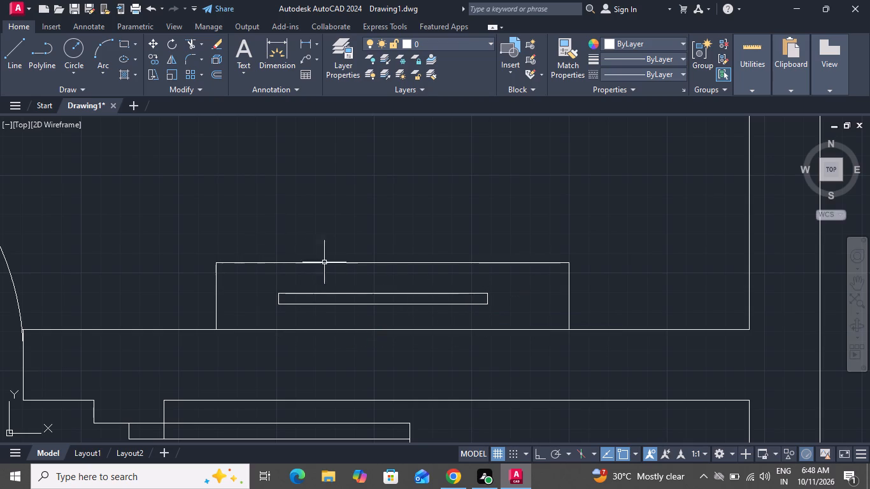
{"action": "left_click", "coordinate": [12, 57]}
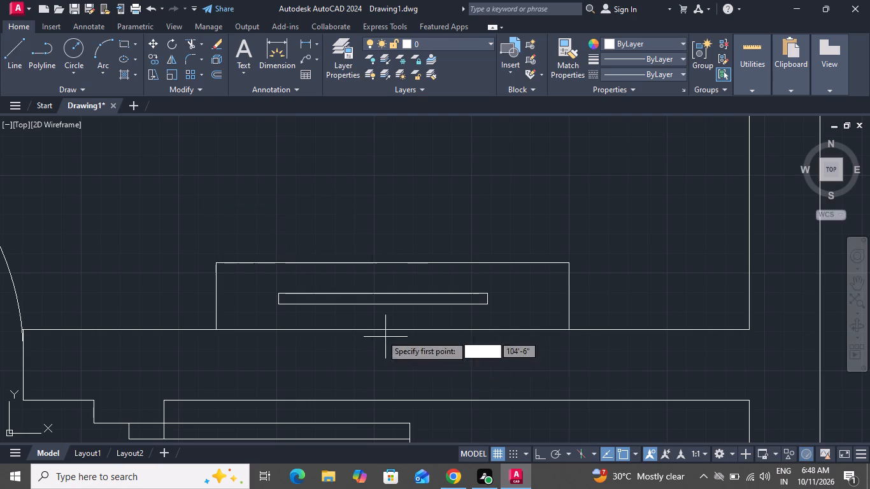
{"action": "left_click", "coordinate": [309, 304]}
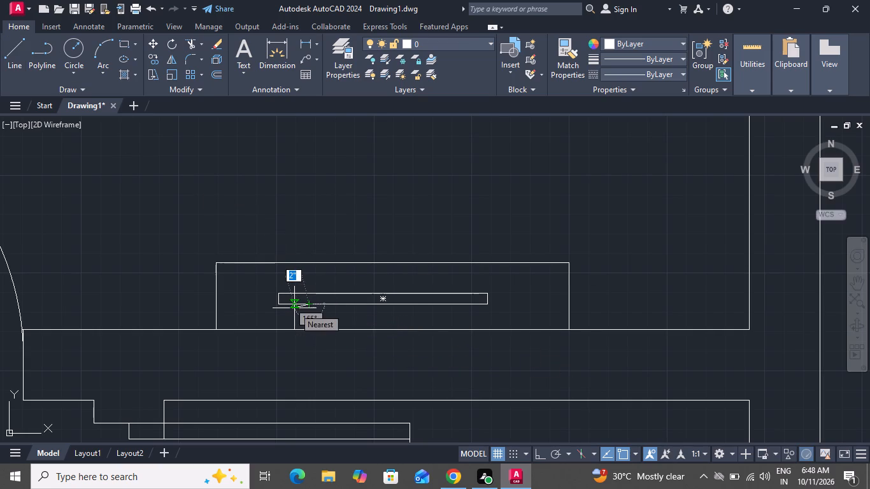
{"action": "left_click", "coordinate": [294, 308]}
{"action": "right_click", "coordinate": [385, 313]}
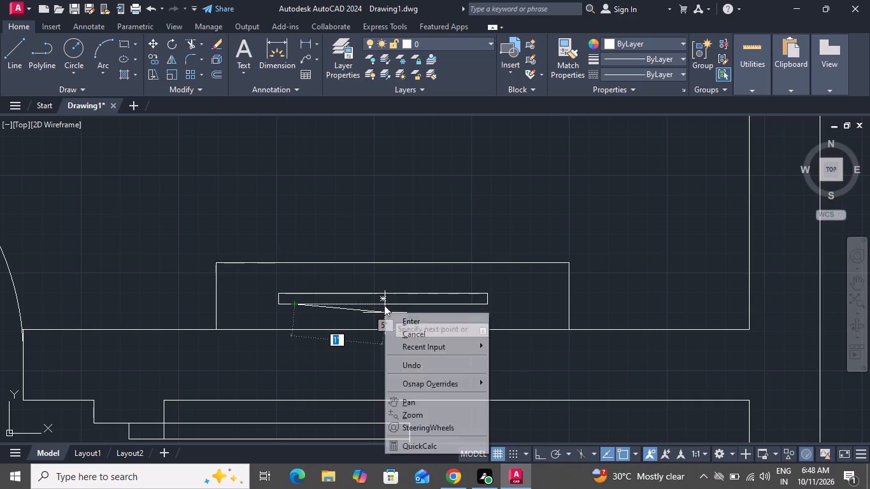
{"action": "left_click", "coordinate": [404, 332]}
Draw a narrow trapezoid of three lines below the thin rectangle, flaring outward from its lower edge, with the last side about 2" long.
{"action": "left_click", "coordinate": [9, 41]}
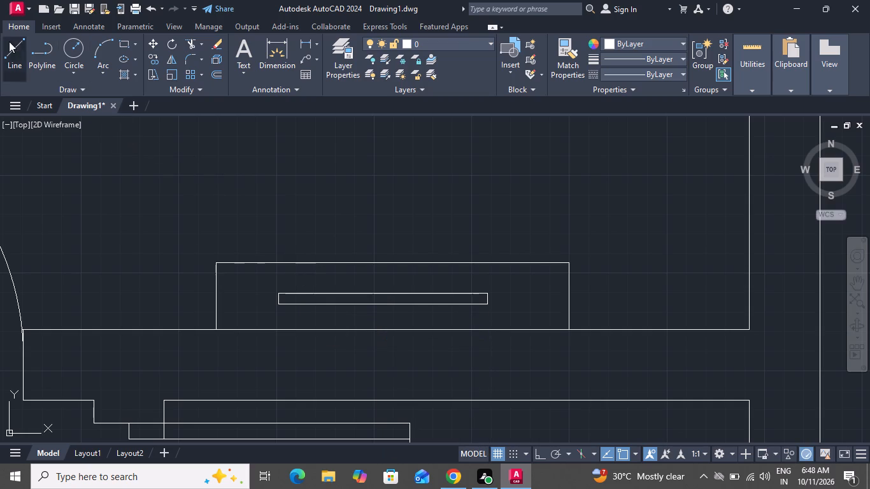
{"action": "scroll", "coordinate": [320, 301], "scroll_direction": "up", "scroll_amount": 2}
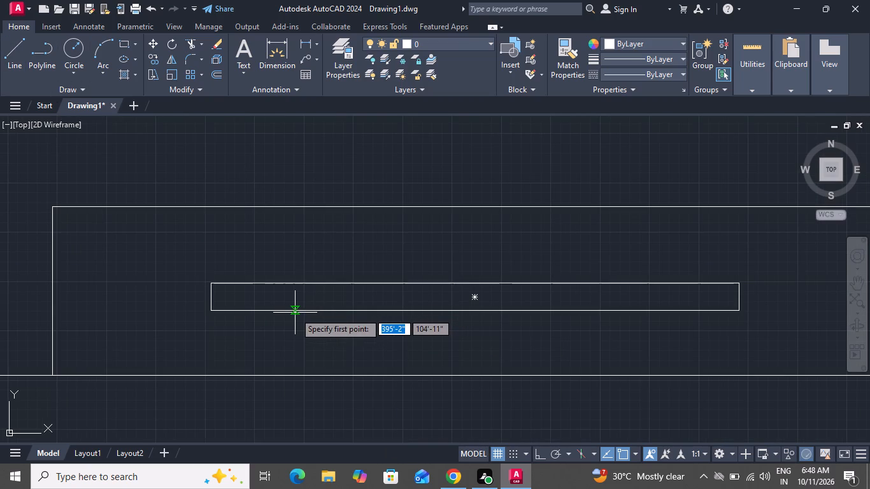
{"action": "left_click", "coordinate": [290, 313]}
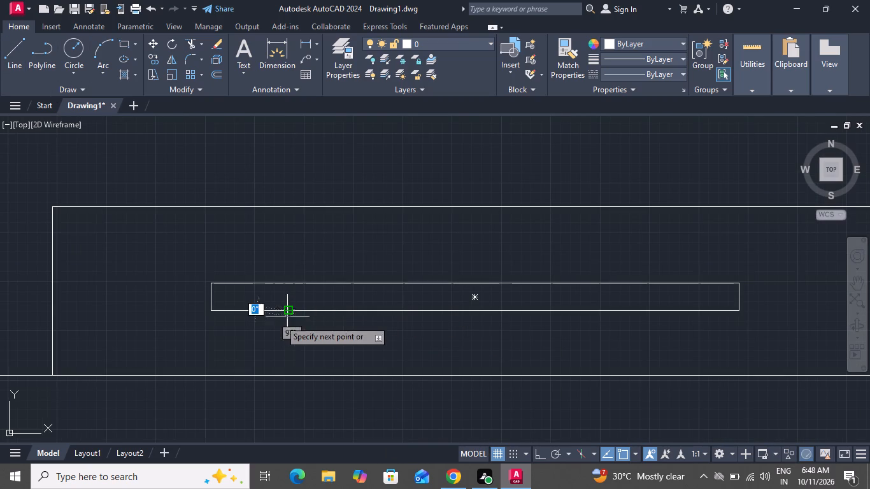
{"action": "left_click", "coordinate": [271, 328]}
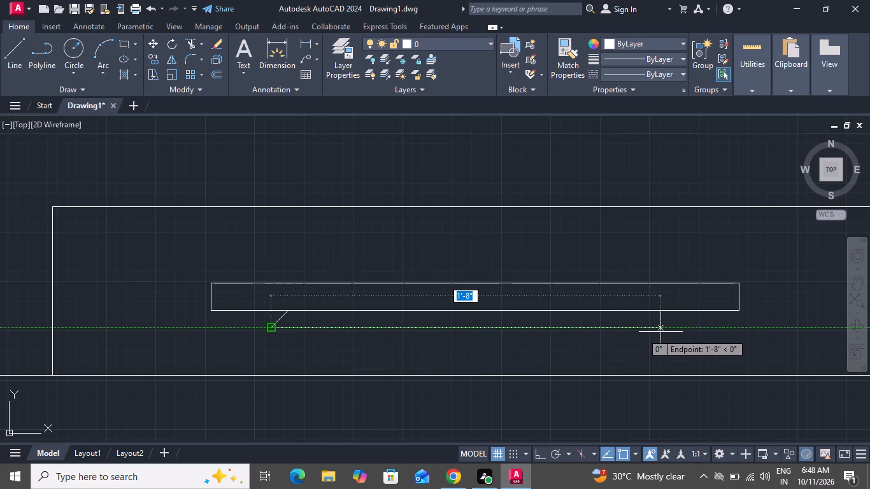
{"action": "left_click", "coordinate": [688, 331]}
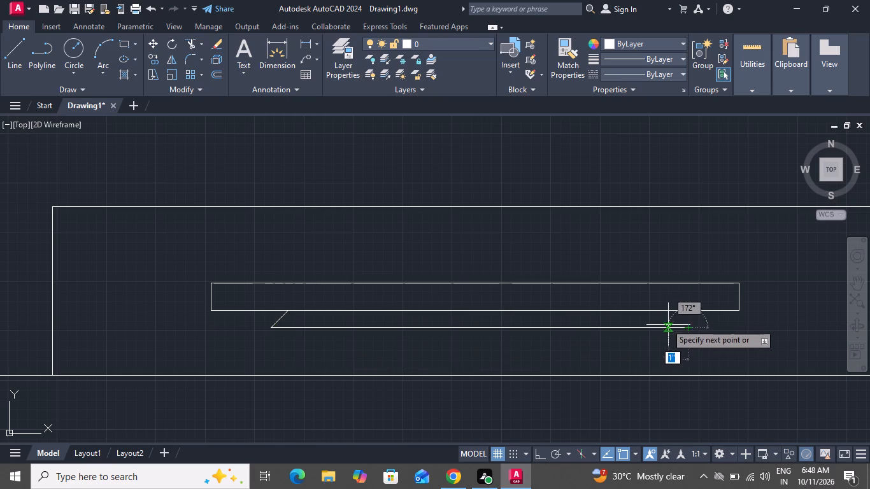
{"action": "left_click", "coordinate": [662, 312]}
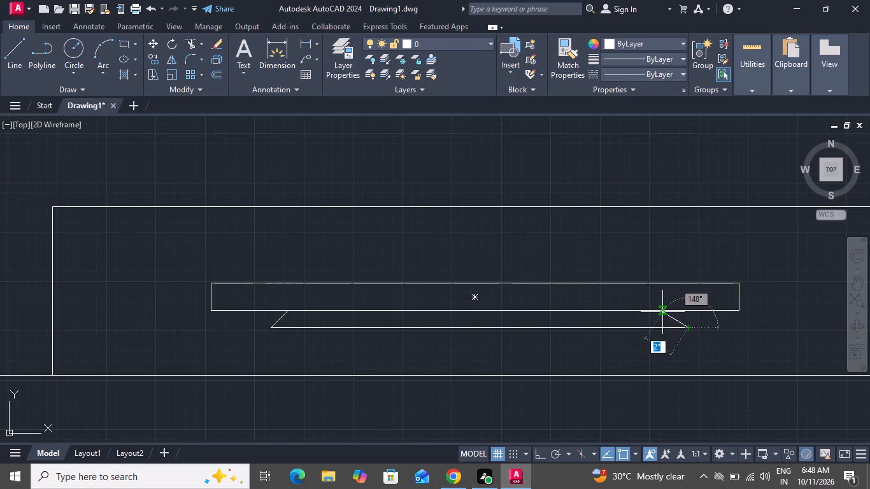
{"action": "right_click", "coordinate": [662, 312]}
{"action": "left_click", "coordinate": [694, 183]}
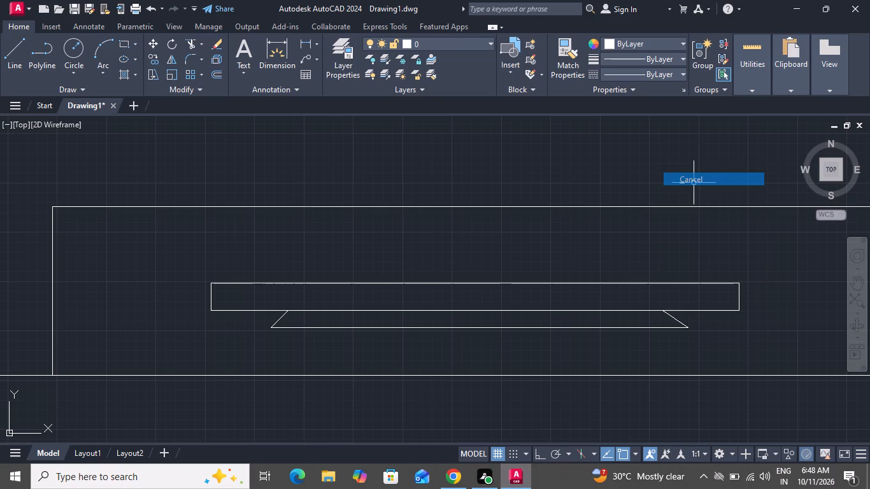
Hatch both the thin rectangle and the trapezoid beneath it with the SOLID pattern.
{"action": "left_click", "coordinate": [125, 76]}
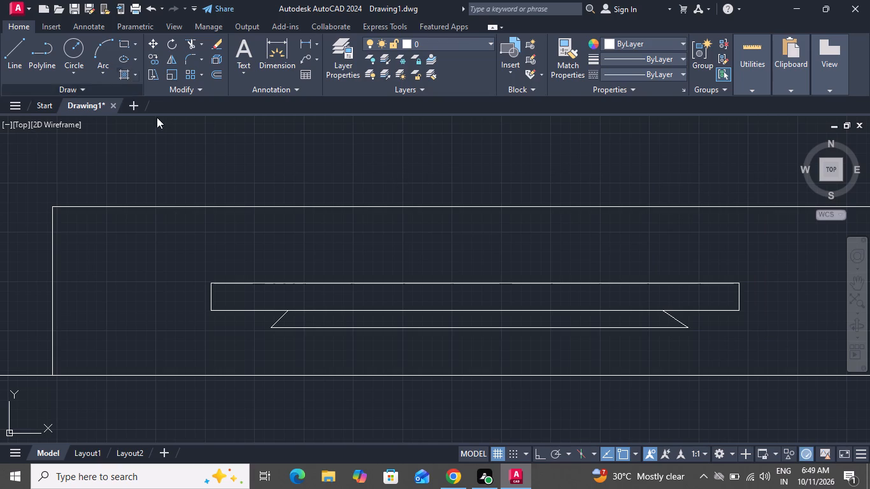
{"action": "scroll", "coordinate": [106, 52], "scroll_direction": "down", "scroll_amount": 2}
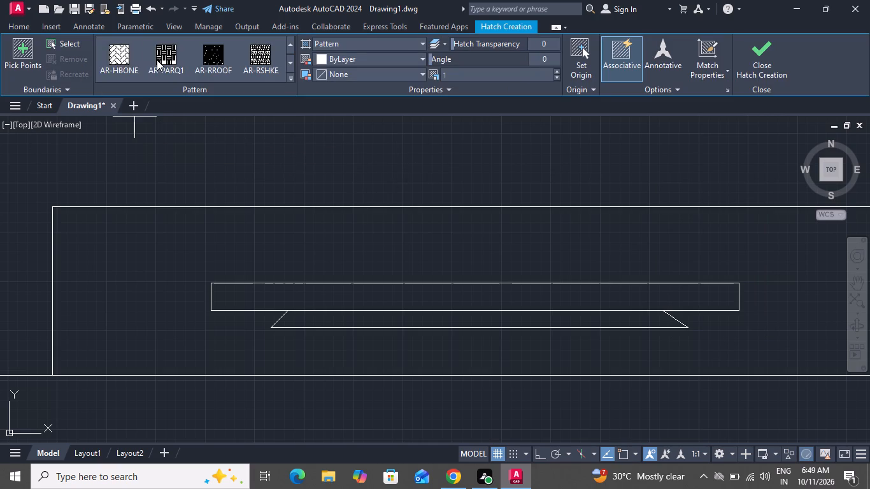
{"action": "scroll", "coordinate": [157, 60], "scroll_direction": "down", "scroll_amount": 2}
{"action": "scroll", "coordinate": [157, 60], "scroll_direction": "up", "scroll_amount": 1}
{"action": "scroll", "coordinate": [157, 60], "scroll_direction": "down", "scroll_amount": 1}
{"action": "scroll", "coordinate": [157, 60], "scroll_direction": "up", "scroll_amount": 8}
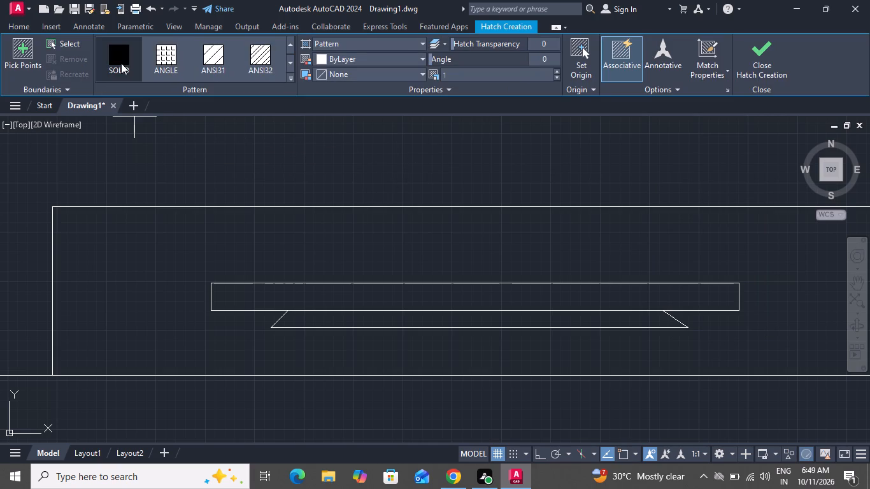
{"action": "left_click", "coordinate": [121, 63]}
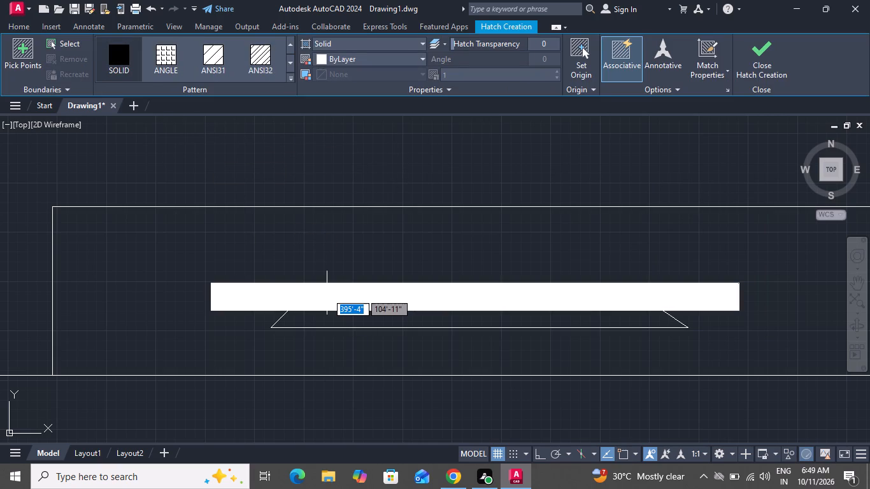
{"action": "left_click", "coordinate": [327, 293]}
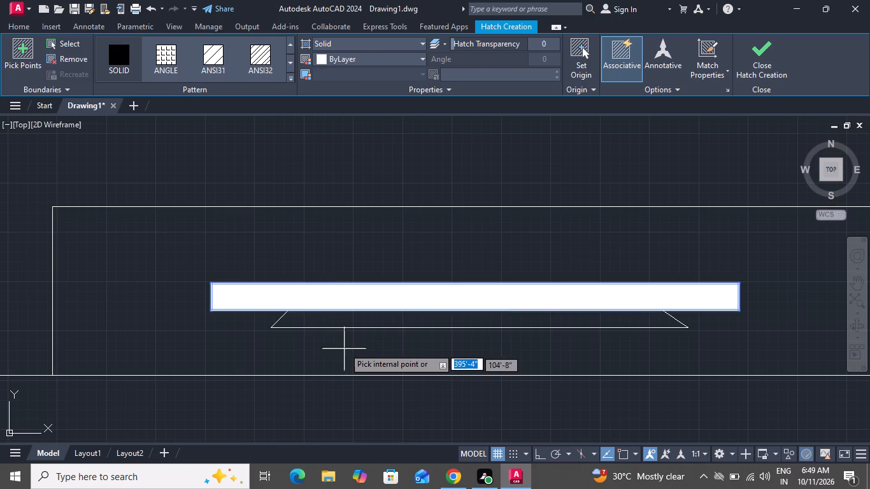
{"action": "left_click", "coordinate": [346, 320]}
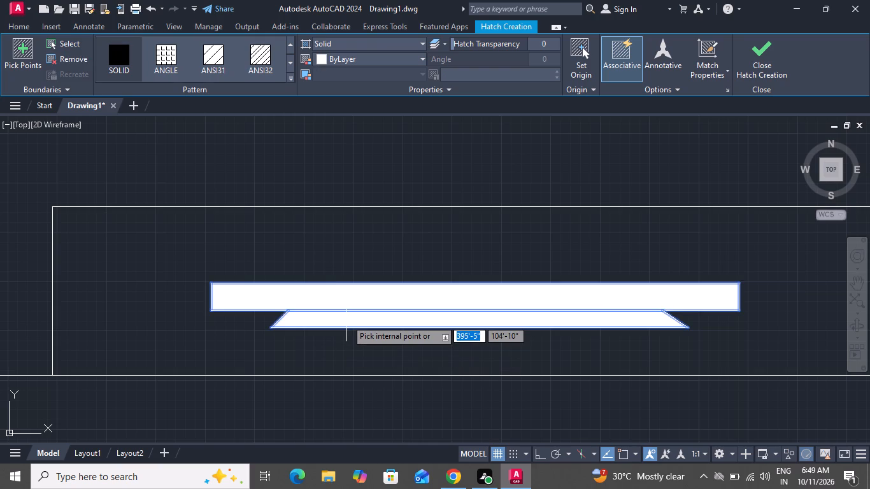
Set the solid hatch's colour to black (0,0,0) and finish the hatch.
{"action": "scroll", "coordinate": [234, 317], "scroll_direction": "down", "scroll_amount": 2}
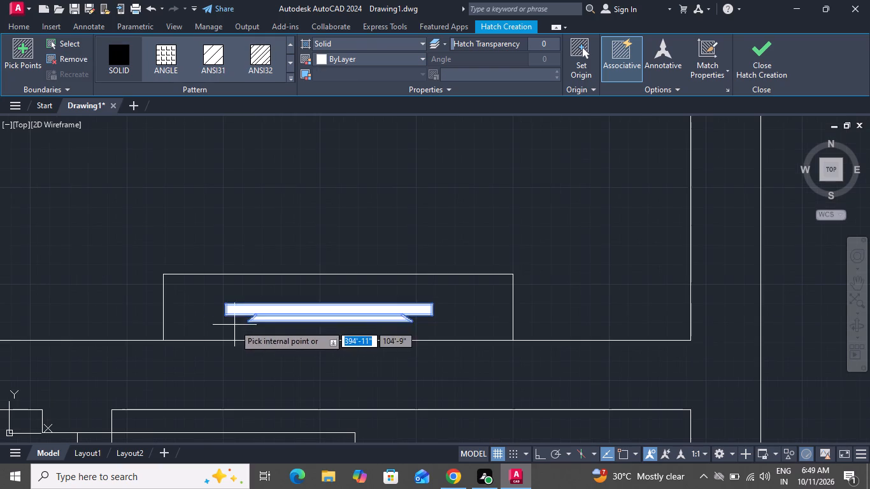
{"action": "left_click", "coordinate": [343, 60]}
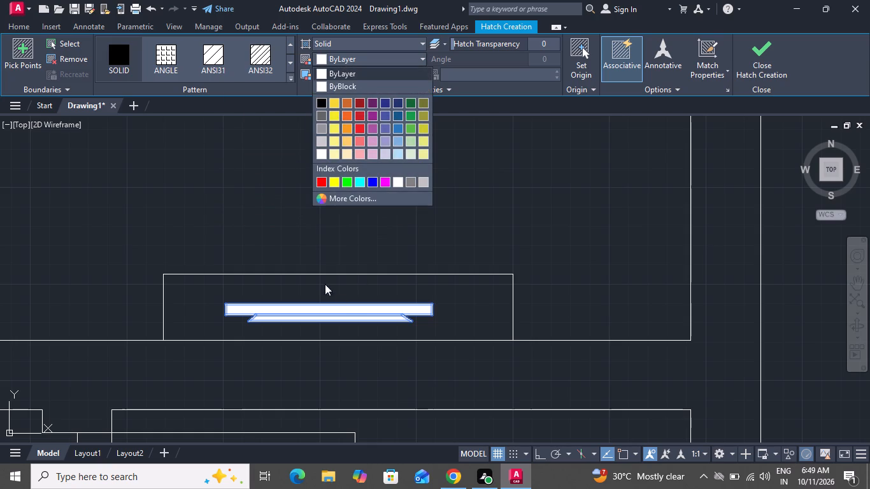
{"action": "left_click", "coordinate": [325, 102]}
{"action": "scroll", "coordinate": [299, 285], "scroll_direction": "down", "scroll_amount": 1}
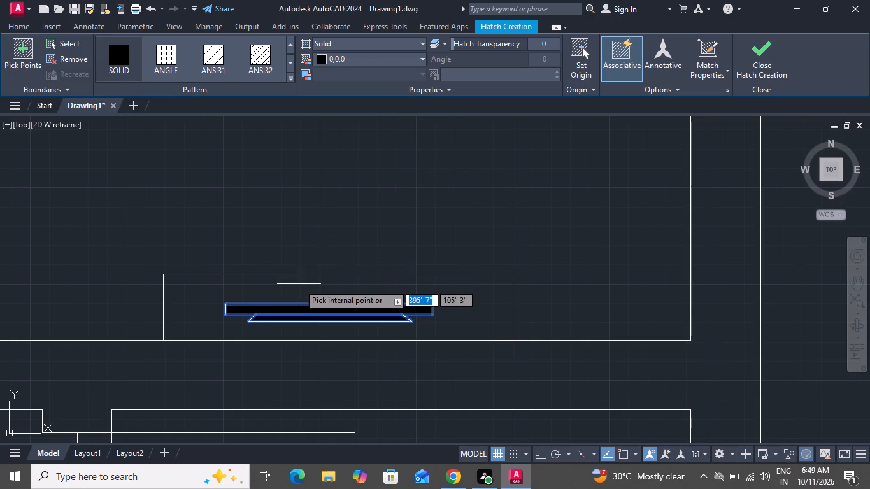
{"action": "scroll", "coordinate": [303, 304], "scroll_direction": "down", "scroll_amount": 2}
{"action": "scroll", "coordinate": [315, 315], "scroll_direction": "up", "scroll_amount": 2}
{"action": "right_click", "coordinate": [308, 204]}
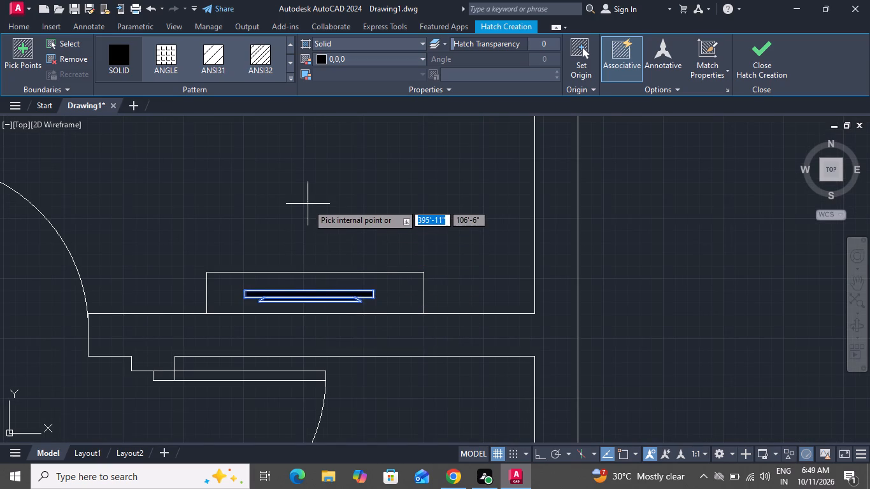
{"action": "left_click", "coordinate": [327, 213]}
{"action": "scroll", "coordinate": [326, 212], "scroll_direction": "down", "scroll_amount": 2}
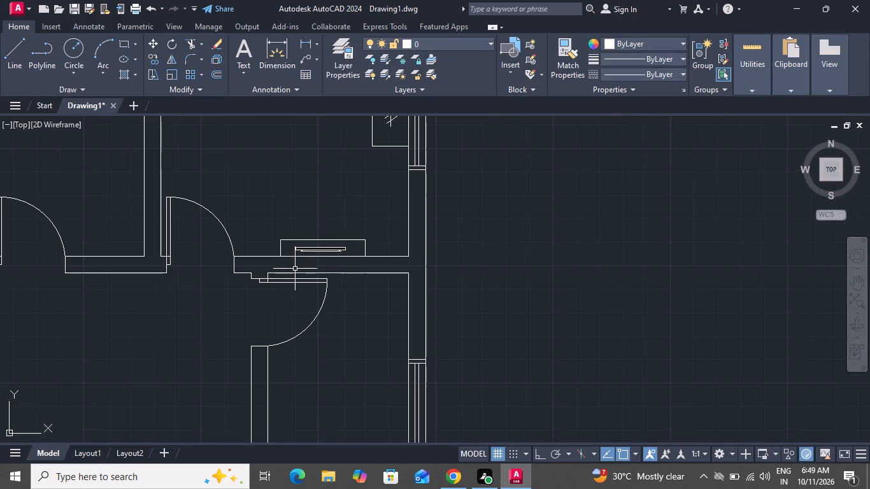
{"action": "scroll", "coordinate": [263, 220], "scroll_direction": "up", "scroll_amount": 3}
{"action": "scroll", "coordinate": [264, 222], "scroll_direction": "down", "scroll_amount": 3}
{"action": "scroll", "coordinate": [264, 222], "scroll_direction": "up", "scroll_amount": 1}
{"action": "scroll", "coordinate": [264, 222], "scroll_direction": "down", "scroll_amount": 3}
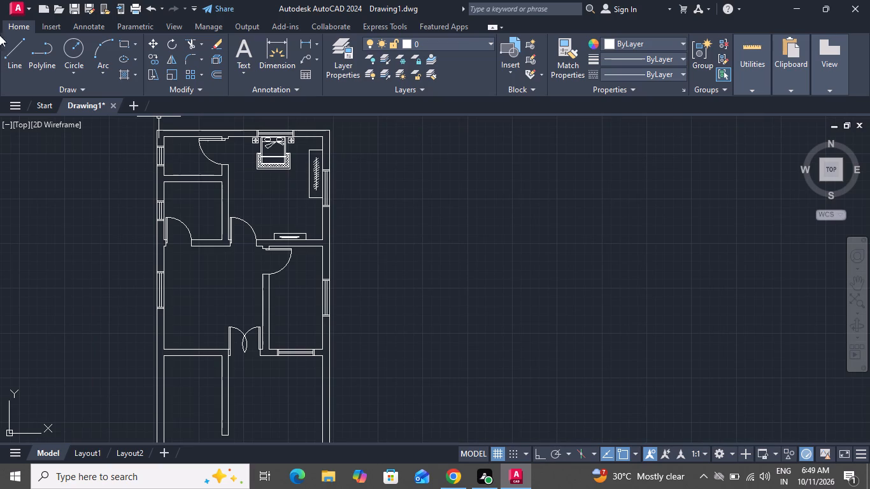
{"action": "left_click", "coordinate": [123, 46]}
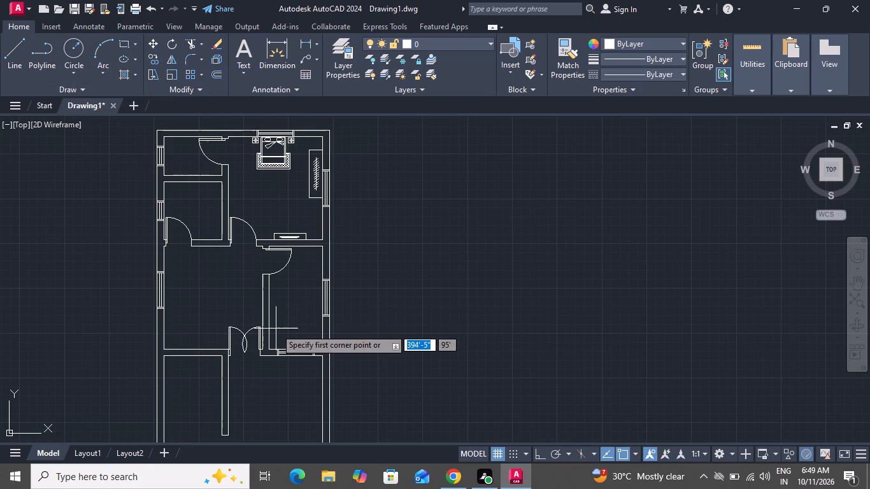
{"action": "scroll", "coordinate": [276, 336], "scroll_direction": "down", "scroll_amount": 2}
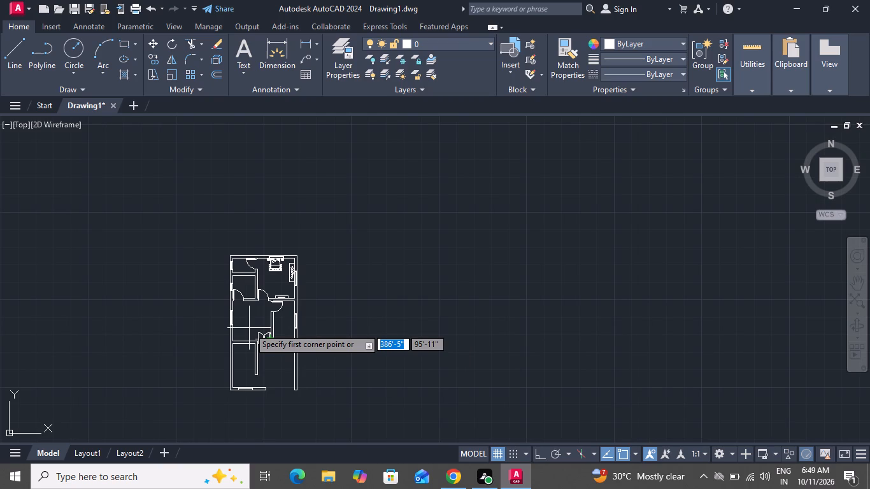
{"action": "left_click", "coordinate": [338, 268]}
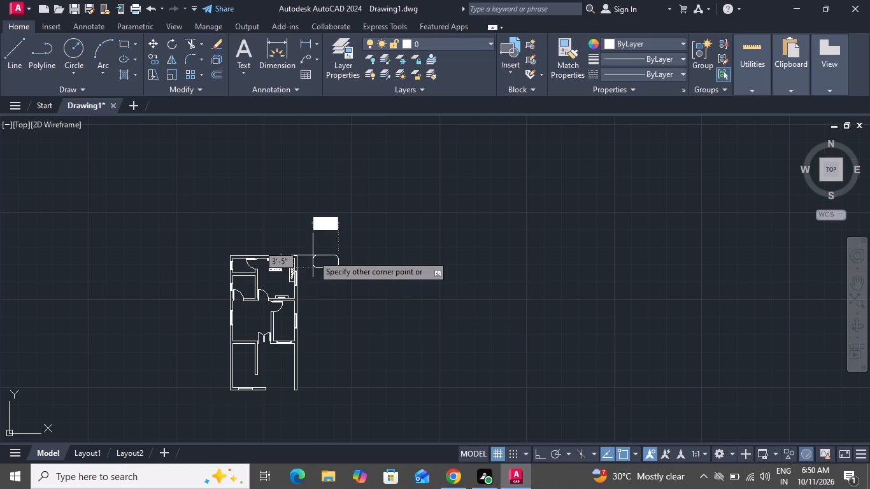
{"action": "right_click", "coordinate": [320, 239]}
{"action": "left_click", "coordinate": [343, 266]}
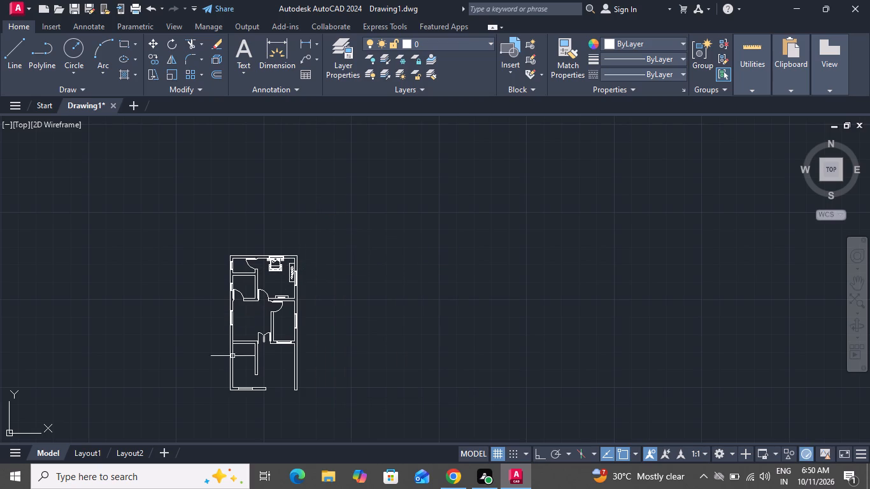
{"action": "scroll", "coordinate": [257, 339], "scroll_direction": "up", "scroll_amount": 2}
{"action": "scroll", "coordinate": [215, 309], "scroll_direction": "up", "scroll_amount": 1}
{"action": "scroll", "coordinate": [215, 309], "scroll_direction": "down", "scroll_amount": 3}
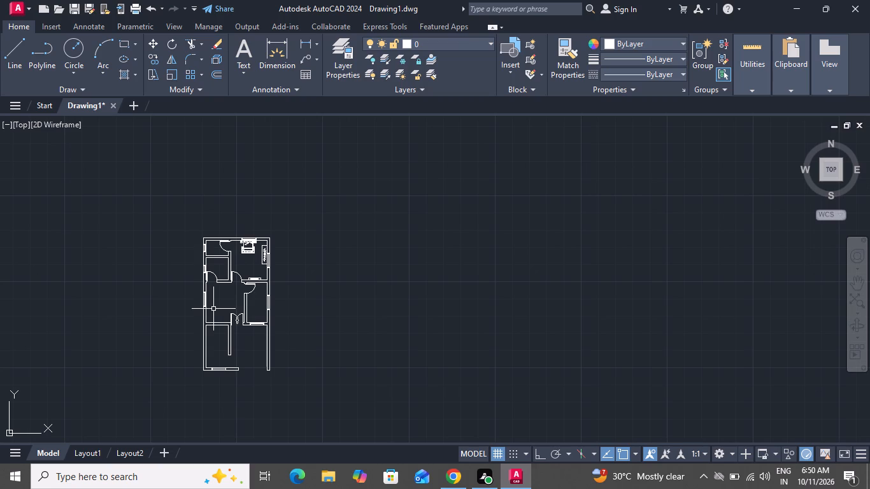
Draw an upright sofa rectangle about 2'-6" wide and 6'-7" long beside the windowed left wall of the middle room.
{"action": "scroll", "coordinate": [241, 220], "scroll_direction": "up", "scroll_amount": 3}
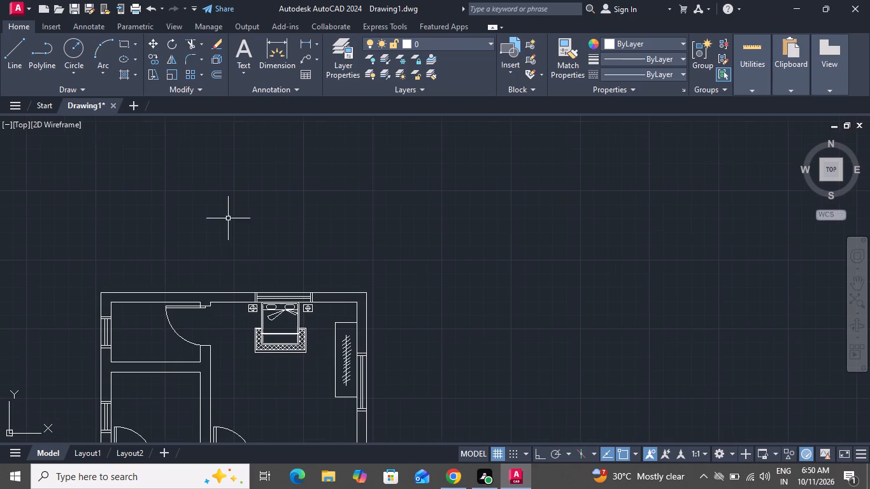
{"action": "scroll", "coordinate": [250, 272], "scroll_direction": "up", "scroll_amount": 1}
{"action": "scroll", "coordinate": [250, 272], "scroll_direction": "down", "scroll_amount": 2}
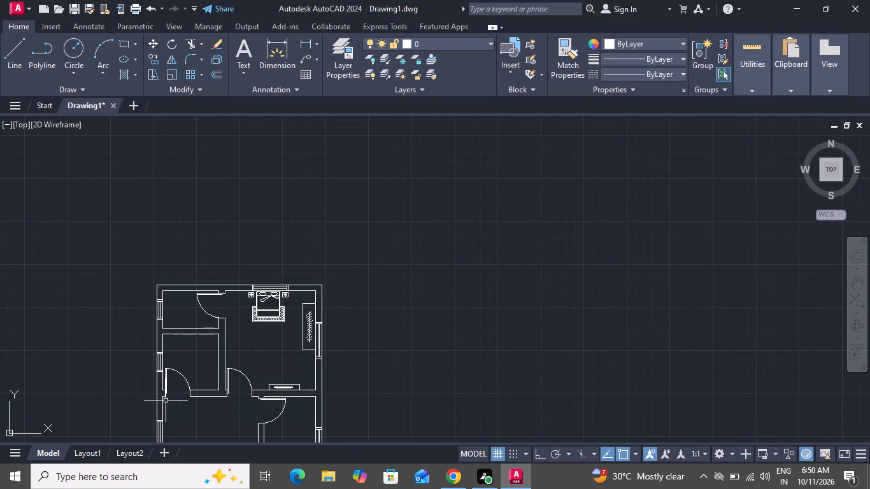
{"action": "scroll", "coordinate": [178, 423], "scroll_direction": "up", "scroll_amount": 1}
{"action": "scroll", "coordinate": [182, 357], "scroll_direction": "up", "scroll_amount": 1}
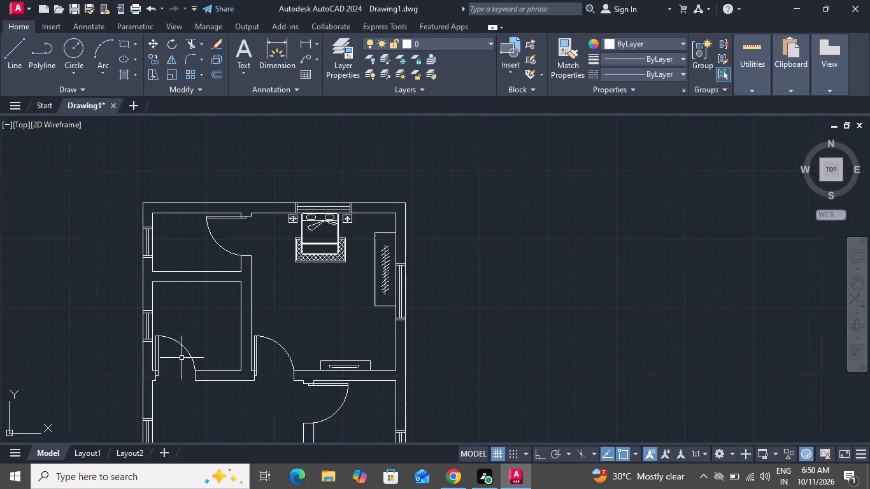
{"action": "scroll", "coordinate": [186, 352], "scroll_direction": "up", "scroll_amount": 1}
{"action": "scroll", "coordinate": [187, 350], "scroll_direction": "down", "scroll_amount": 5}
{"action": "scroll", "coordinate": [201, 411], "scroll_direction": "up", "scroll_amount": 1}
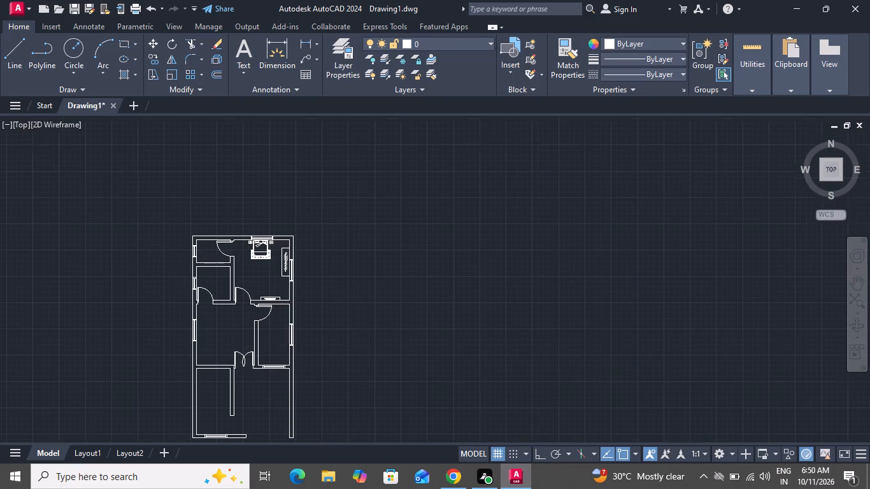
{"action": "scroll", "coordinate": [201, 411], "scroll_direction": "up", "scroll_amount": 1}
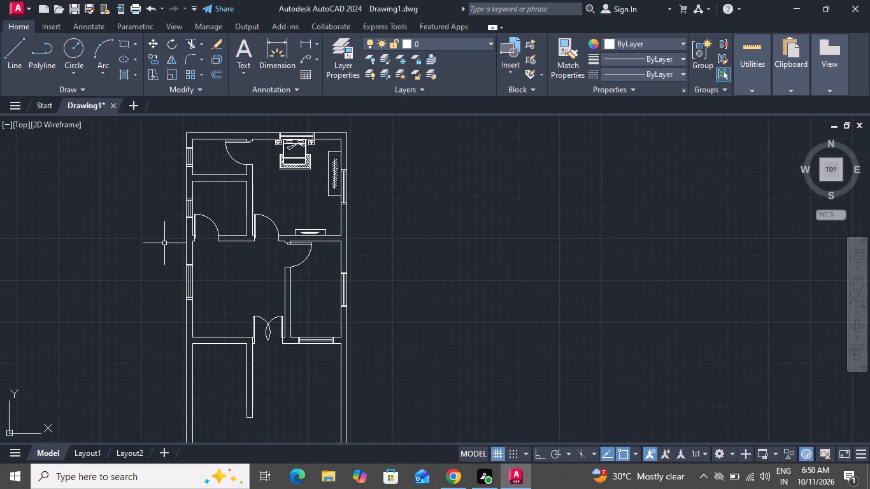
{"action": "left_click", "coordinate": [124, 39]}
{"action": "left_click", "coordinate": [223, 262]}
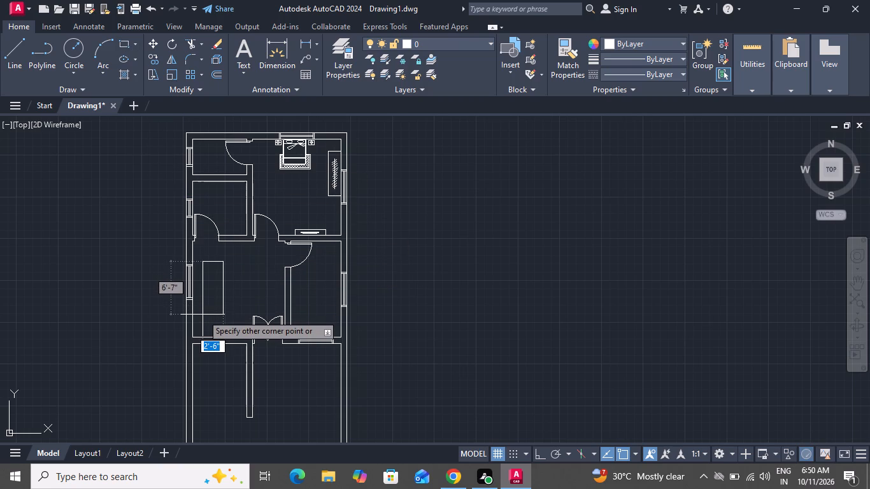
{"action": "left_click", "coordinate": [203, 315]}
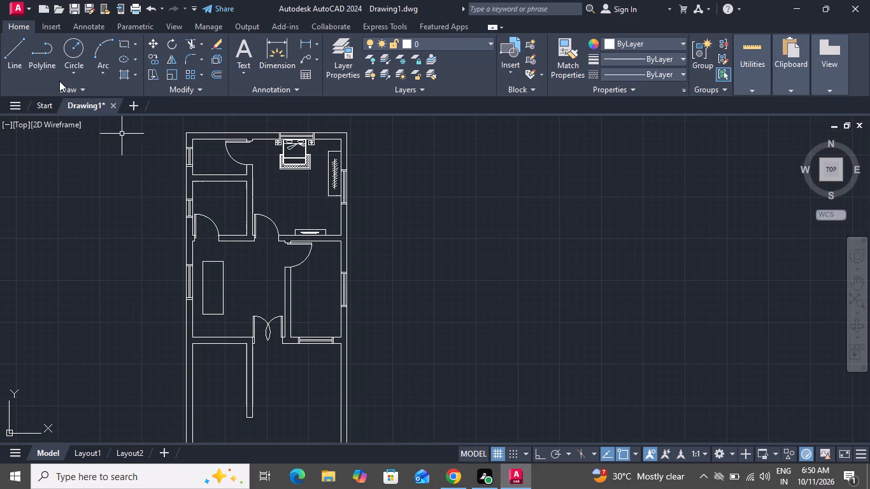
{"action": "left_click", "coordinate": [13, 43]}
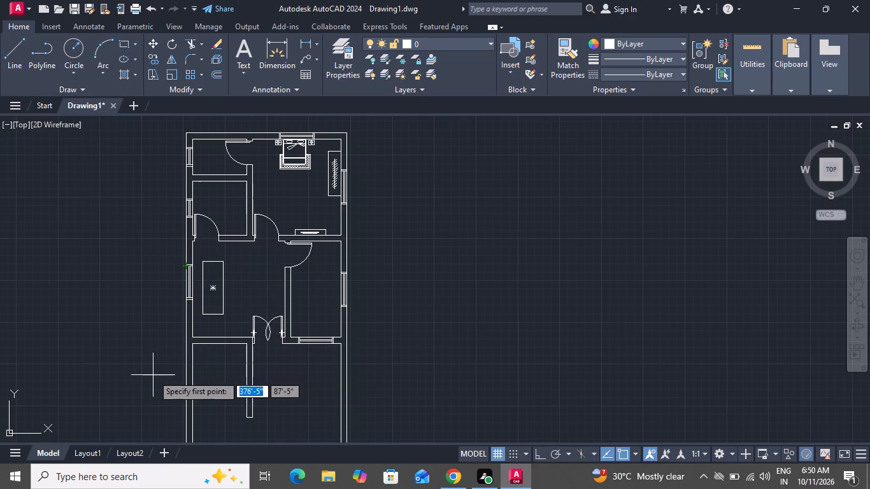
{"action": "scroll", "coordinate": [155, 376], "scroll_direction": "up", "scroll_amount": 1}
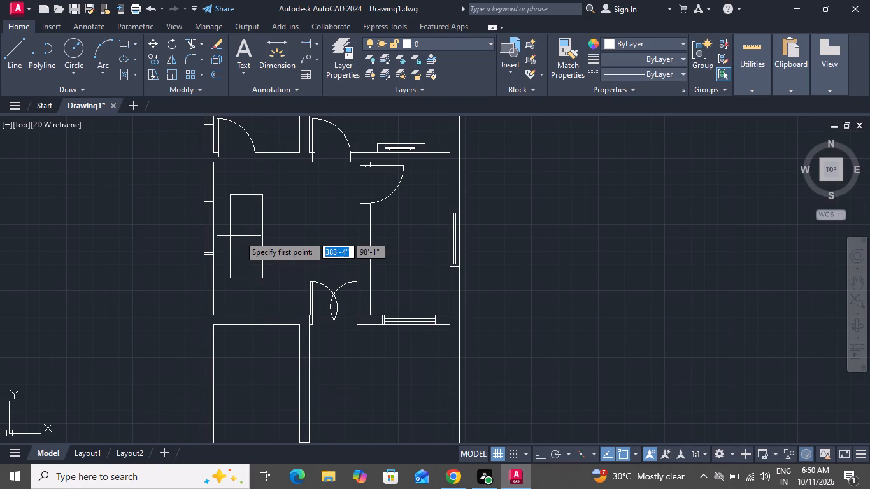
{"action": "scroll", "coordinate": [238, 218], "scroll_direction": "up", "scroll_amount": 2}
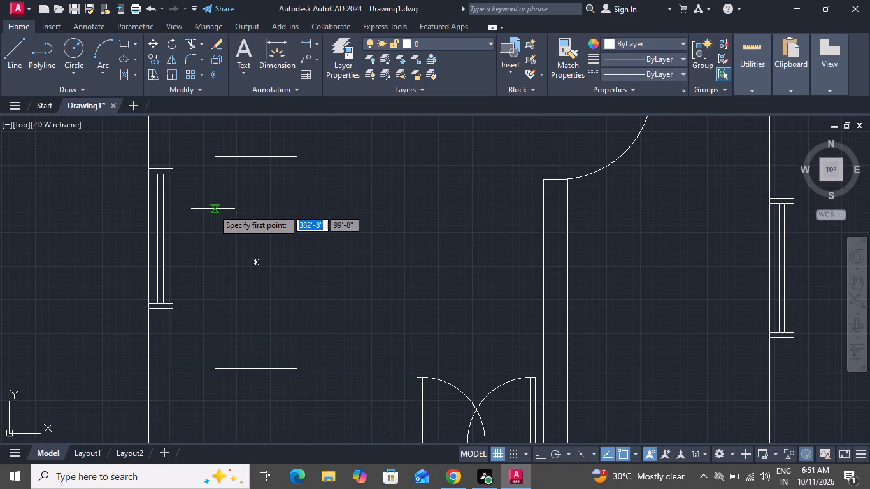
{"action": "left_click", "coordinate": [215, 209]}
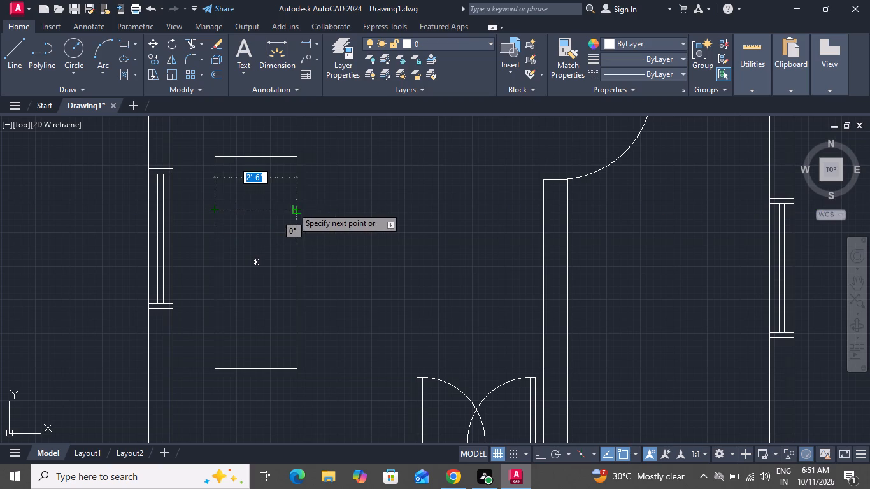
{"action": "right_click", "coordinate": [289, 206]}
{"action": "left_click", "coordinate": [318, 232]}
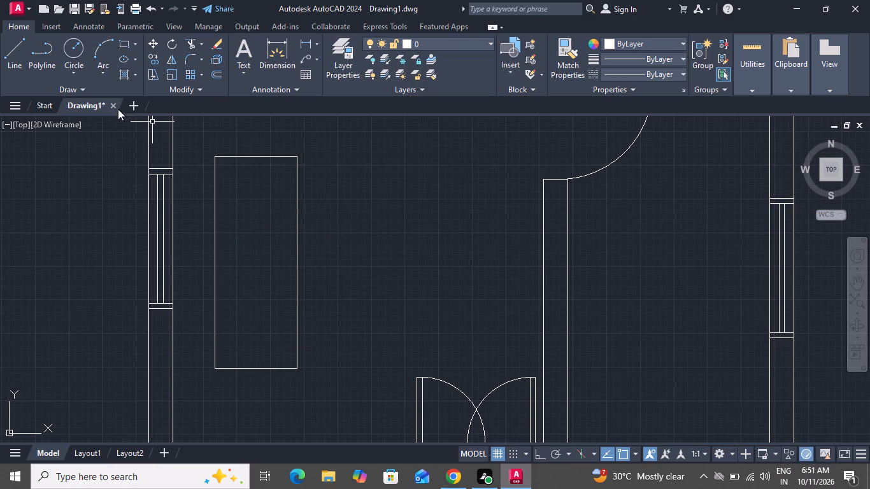
Draw two horizontal lines across the sofa rectangle, dividing its length into three roughly equal seats.
{"action": "left_click", "coordinate": [12, 55]}
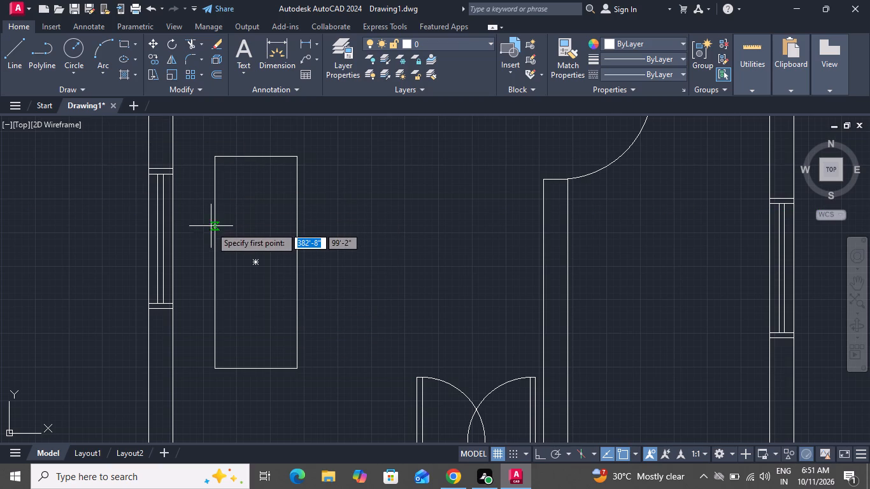
{"action": "left_click", "coordinate": [215, 223]}
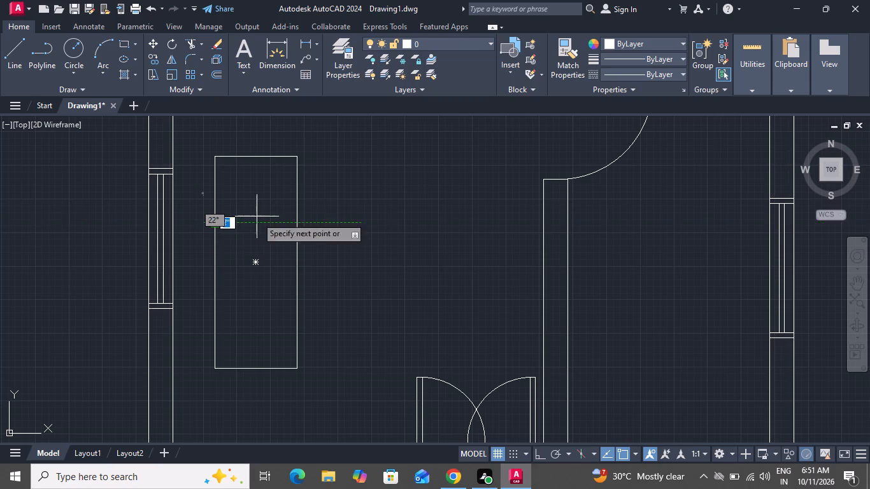
{"action": "left_click", "coordinate": [294, 224]}
{"action": "right_click", "coordinate": [294, 224]}
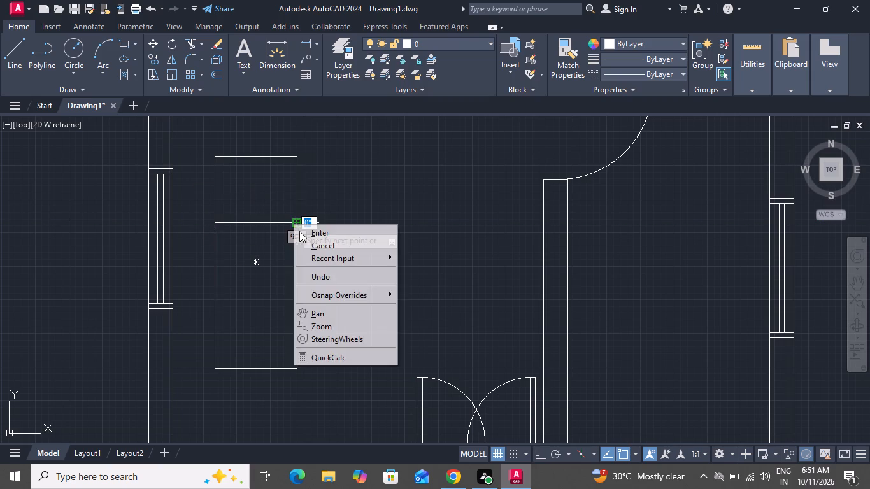
{"action": "left_click", "coordinate": [301, 243]}
{"action": "left_click", "coordinate": [8, 43]}
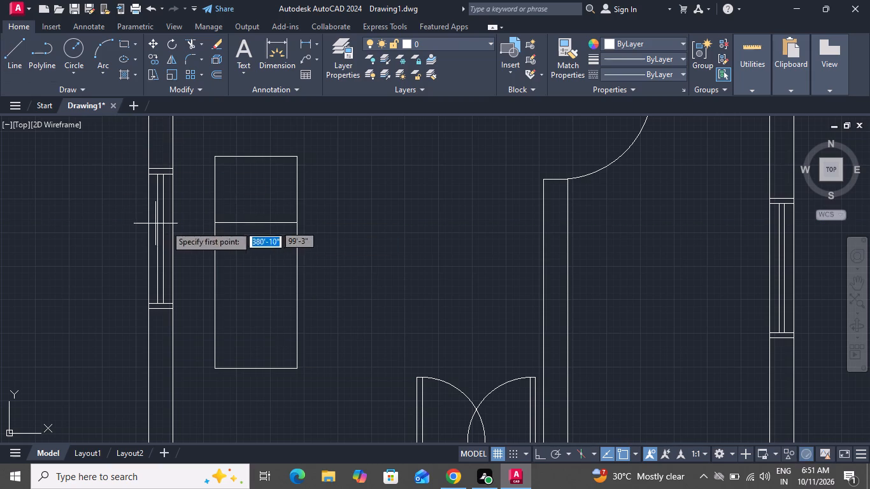
{"action": "left_click", "coordinate": [216, 296]}
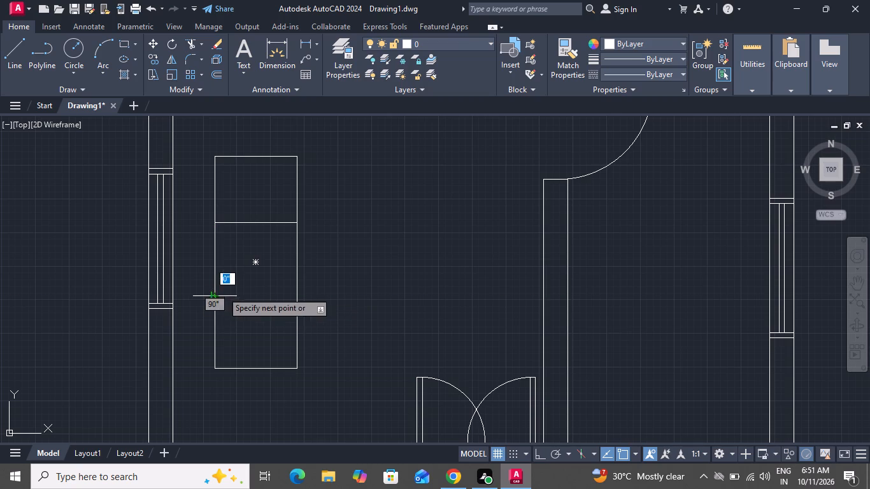
{"action": "left_click", "coordinate": [294, 296]}
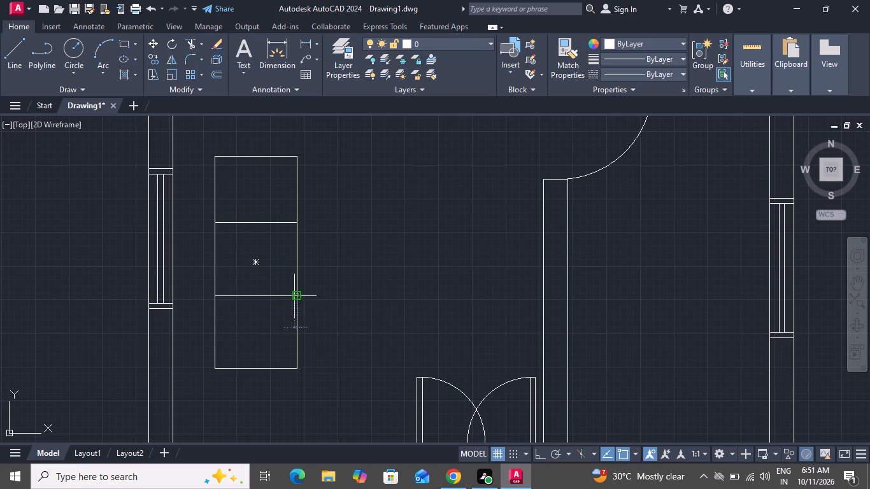
{"action": "right_click", "coordinate": [294, 296]}
{"action": "left_click", "coordinate": [311, 326]}
{"action": "left_click", "coordinate": [313, 320]}
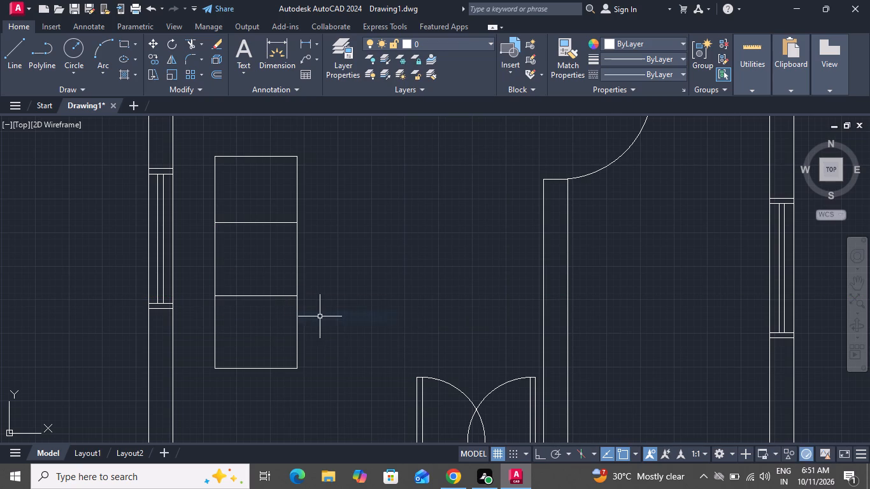
Offset each of the two seat dividing lines 1" downward.
{"action": "key", "text": "o"}
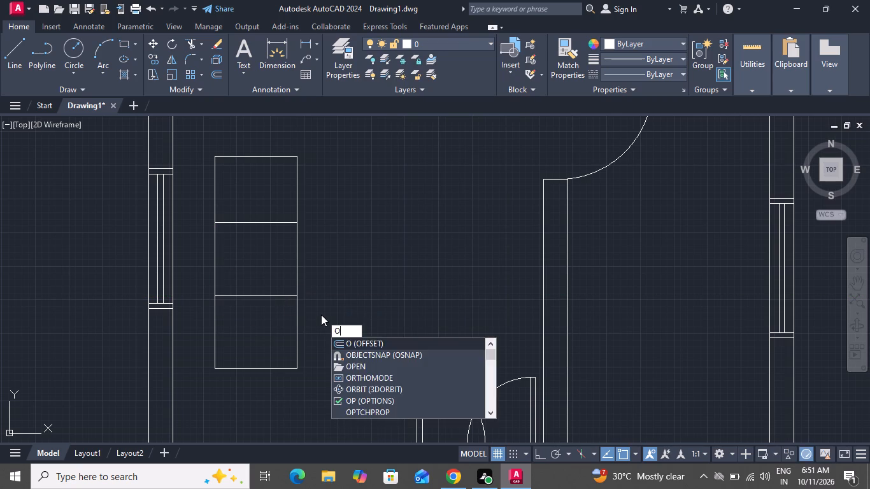
{"action": "key", "text": "space"}
{"action": "key", "text": "1"}
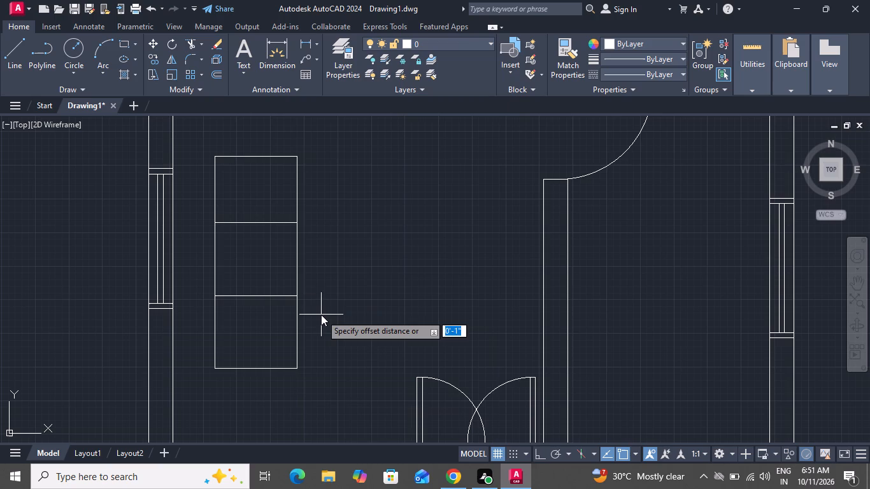
{"action": "key", "text": "shift+quotedbl"}
{"action": "key", "text": "Return"}
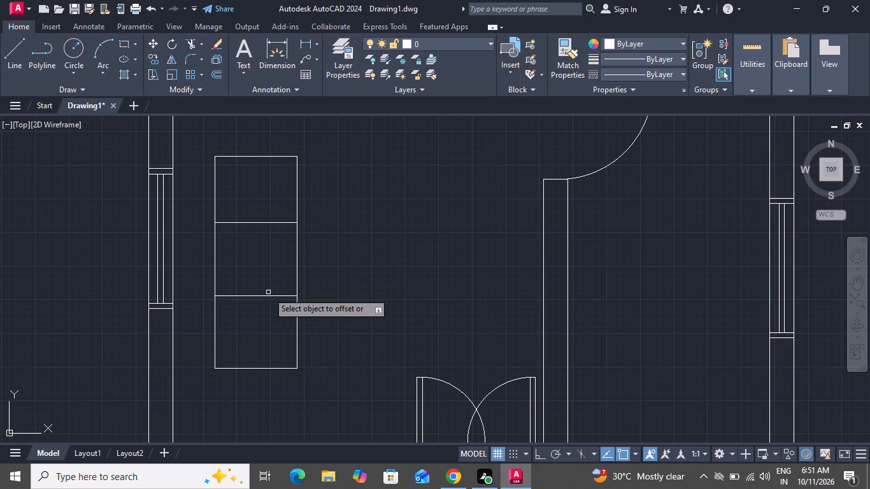
{"action": "left_click", "coordinate": [269, 297]}
{"action": "left_click", "coordinate": [283, 323]}
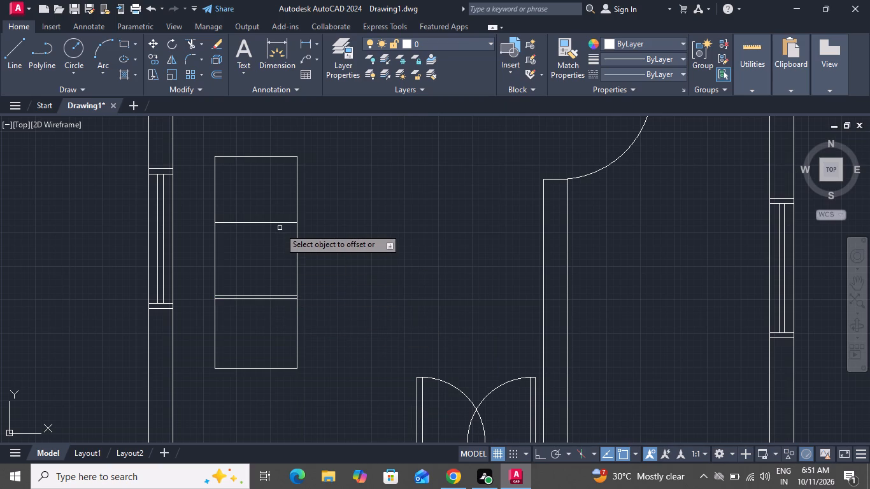
{"action": "left_click", "coordinate": [280, 222]}
{"action": "left_click", "coordinate": [280, 244]}
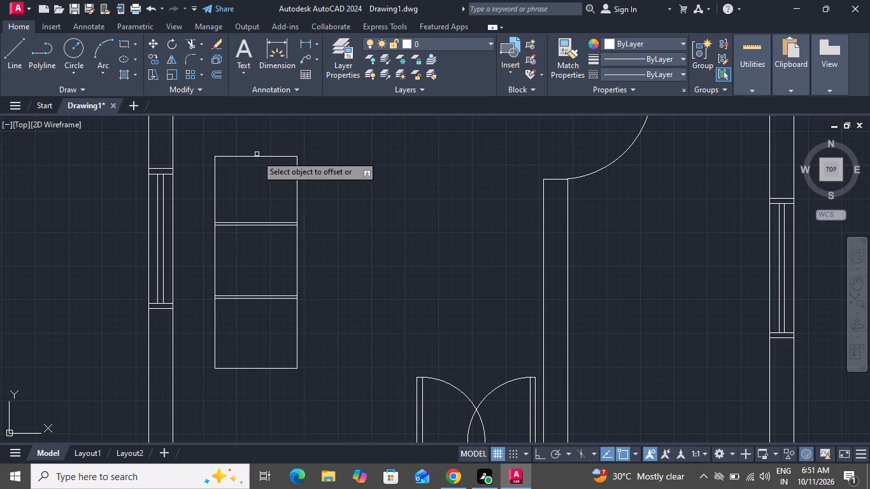
{"action": "scroll", "coordinate": [264, 192], "scroll_direction": "down", "scroll_amount": 1}
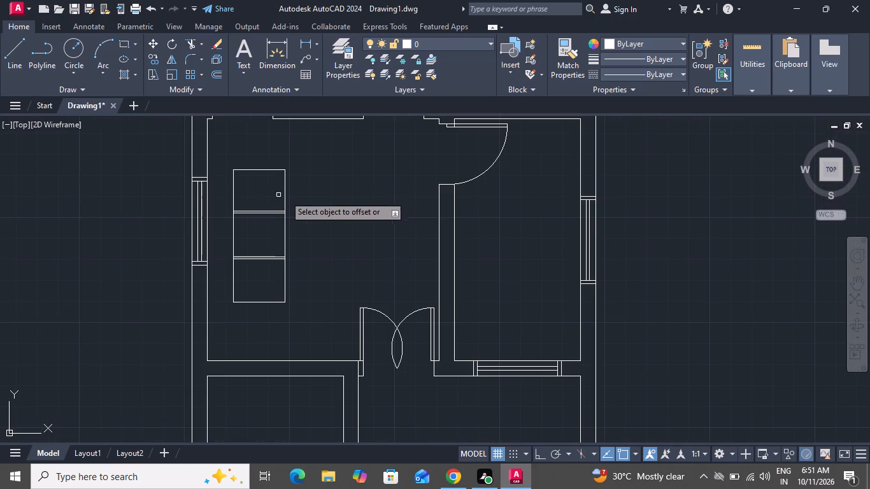
{"action": "right_click", "coordinate": [327, 199]}
{"action": "left_click", "coordinate": [336, 217]}
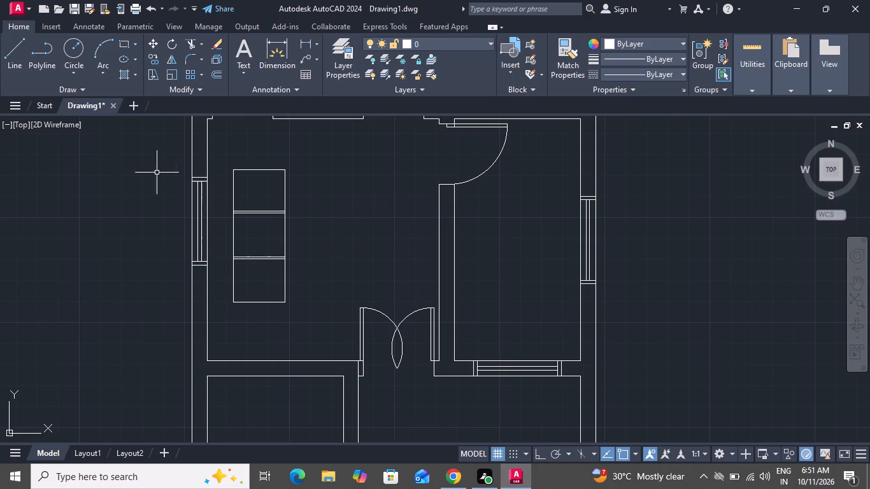
Draw an armrest rectangle about 2'-5" by 6" on the sofa's upper edge, extending past its window-side corner.
{"action": "left_click", "coordinate": [121, 43]}
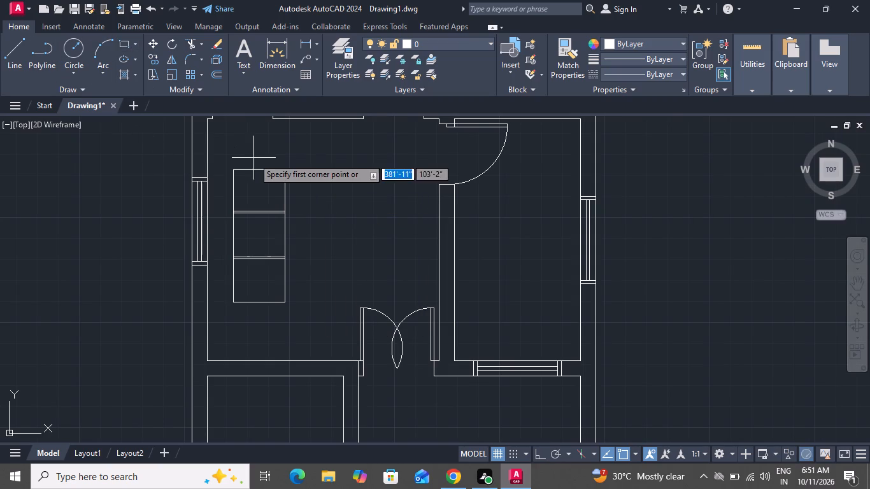
{"action": "scroll", "coordinate": [264, 170], "scroll_direction": "up", "scroll_amount": 2}
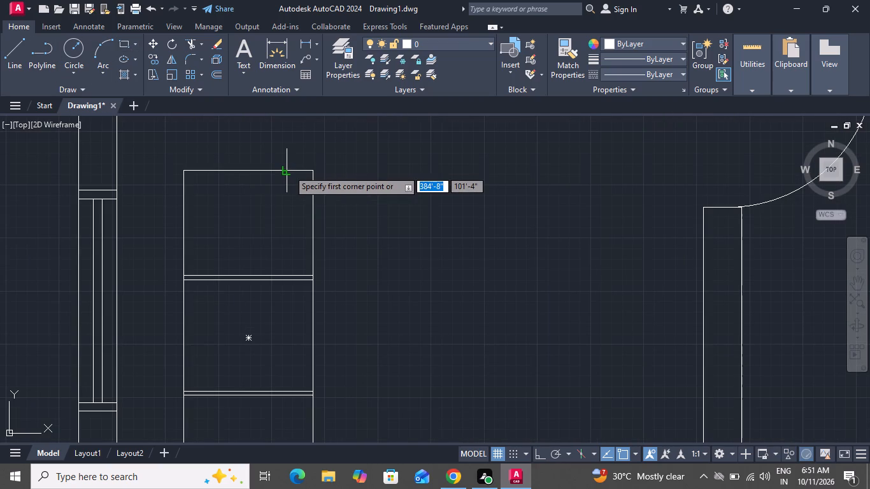
{"action": "left_click", "coordinate": [289, 170]}
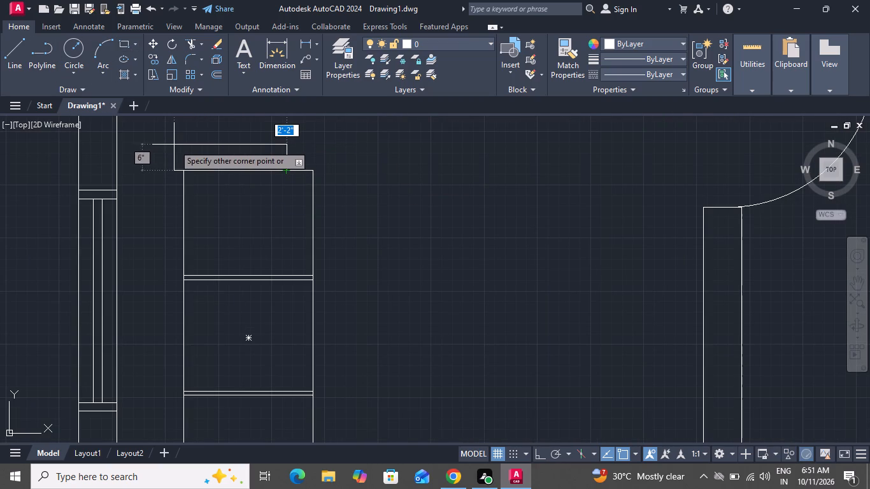
{"action": "left_click", "coordinate": [164, 147]}
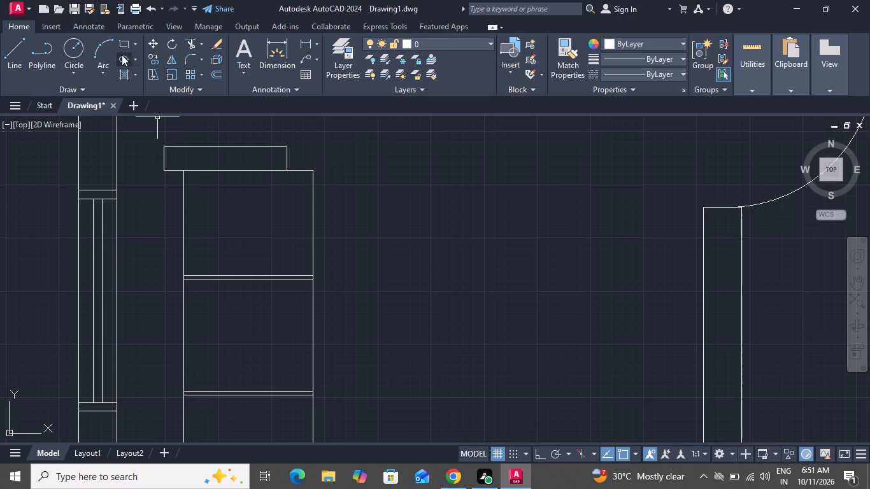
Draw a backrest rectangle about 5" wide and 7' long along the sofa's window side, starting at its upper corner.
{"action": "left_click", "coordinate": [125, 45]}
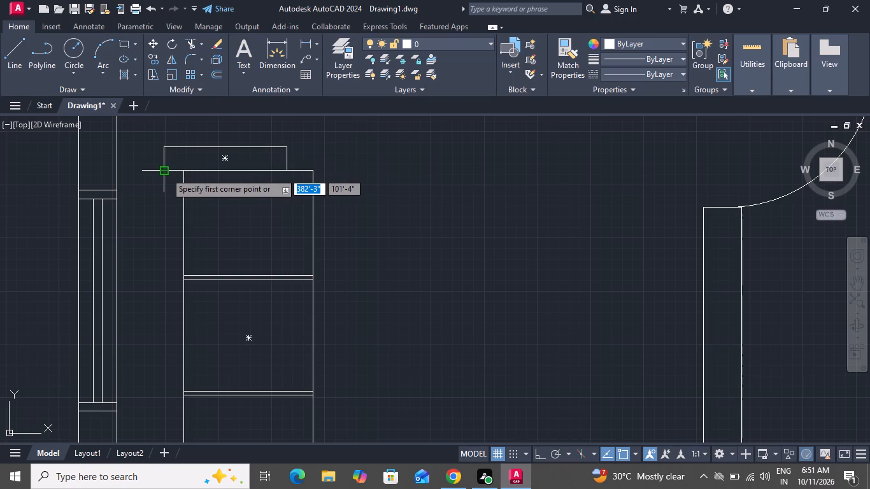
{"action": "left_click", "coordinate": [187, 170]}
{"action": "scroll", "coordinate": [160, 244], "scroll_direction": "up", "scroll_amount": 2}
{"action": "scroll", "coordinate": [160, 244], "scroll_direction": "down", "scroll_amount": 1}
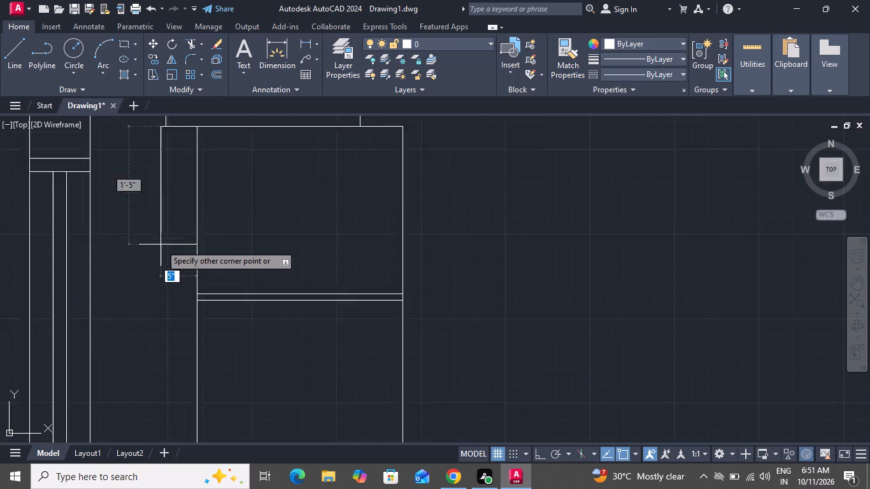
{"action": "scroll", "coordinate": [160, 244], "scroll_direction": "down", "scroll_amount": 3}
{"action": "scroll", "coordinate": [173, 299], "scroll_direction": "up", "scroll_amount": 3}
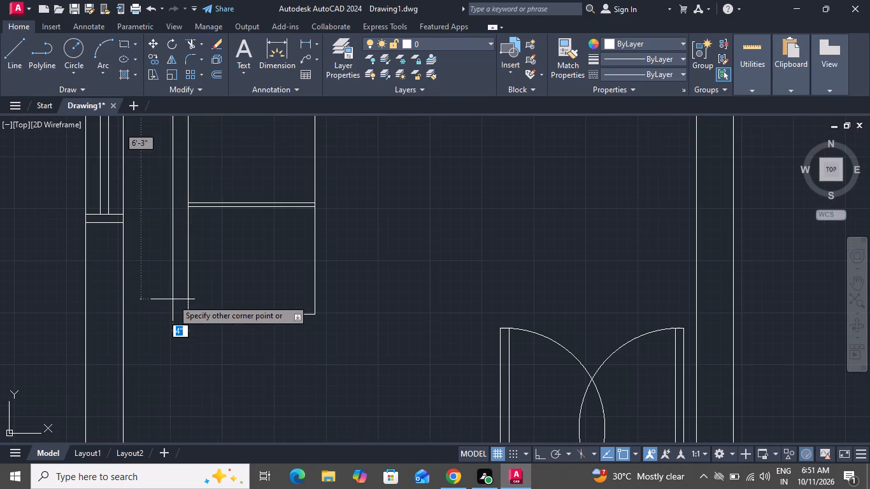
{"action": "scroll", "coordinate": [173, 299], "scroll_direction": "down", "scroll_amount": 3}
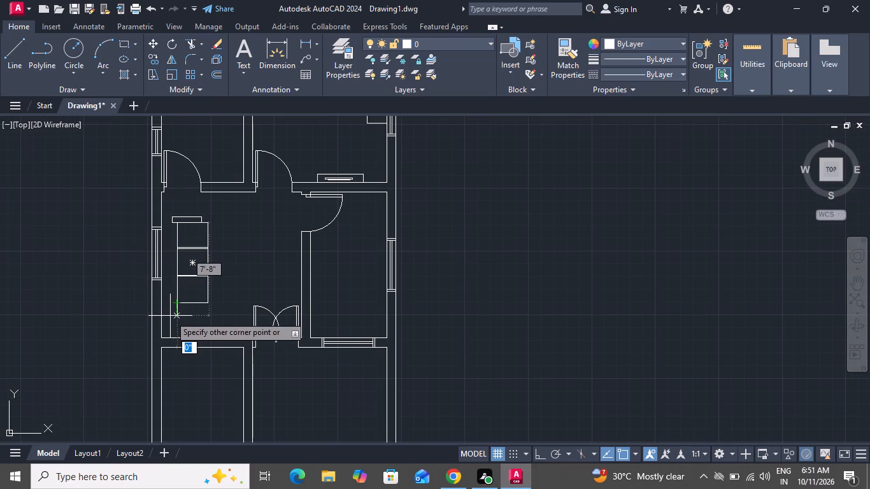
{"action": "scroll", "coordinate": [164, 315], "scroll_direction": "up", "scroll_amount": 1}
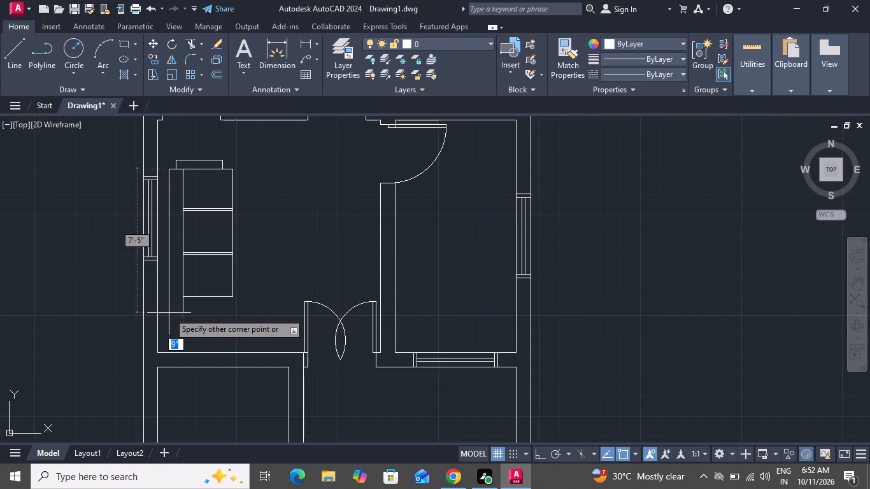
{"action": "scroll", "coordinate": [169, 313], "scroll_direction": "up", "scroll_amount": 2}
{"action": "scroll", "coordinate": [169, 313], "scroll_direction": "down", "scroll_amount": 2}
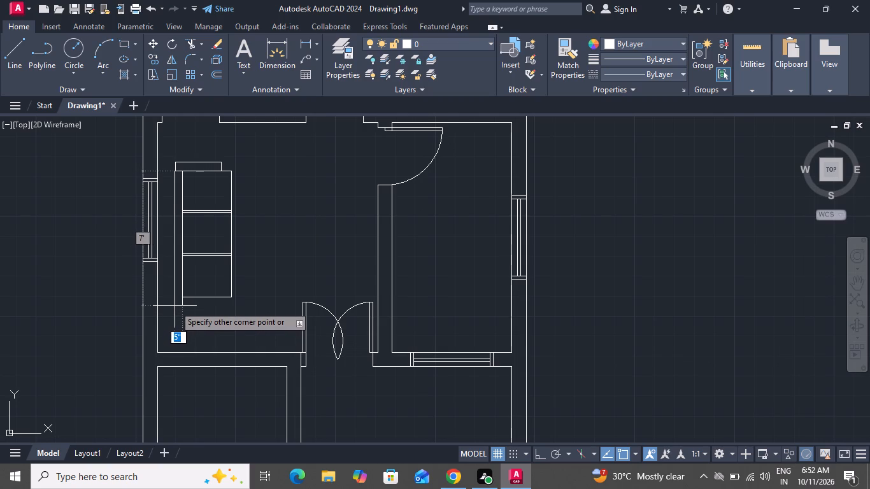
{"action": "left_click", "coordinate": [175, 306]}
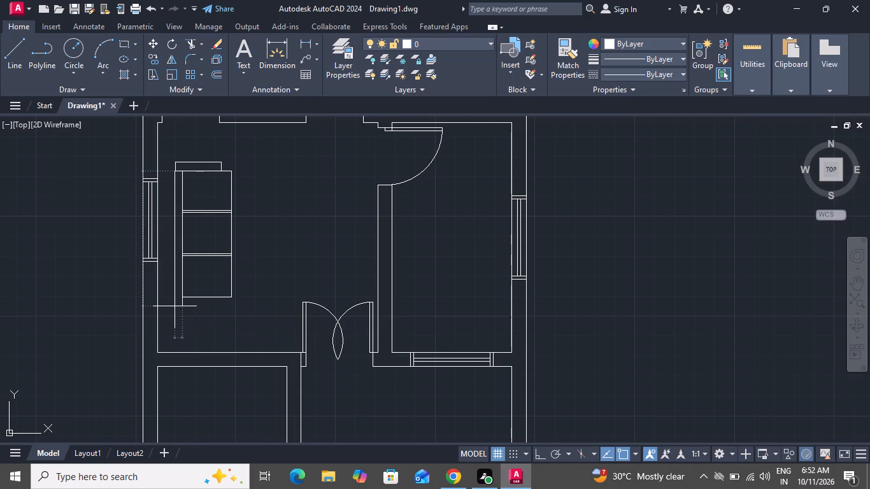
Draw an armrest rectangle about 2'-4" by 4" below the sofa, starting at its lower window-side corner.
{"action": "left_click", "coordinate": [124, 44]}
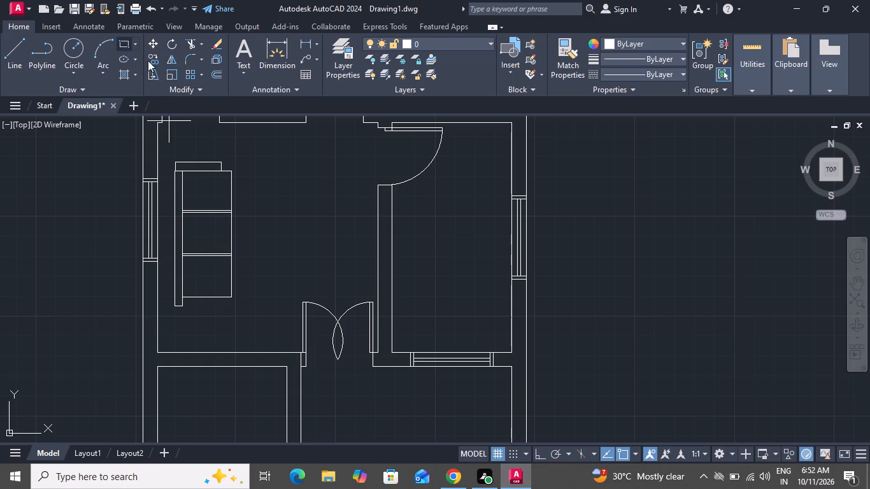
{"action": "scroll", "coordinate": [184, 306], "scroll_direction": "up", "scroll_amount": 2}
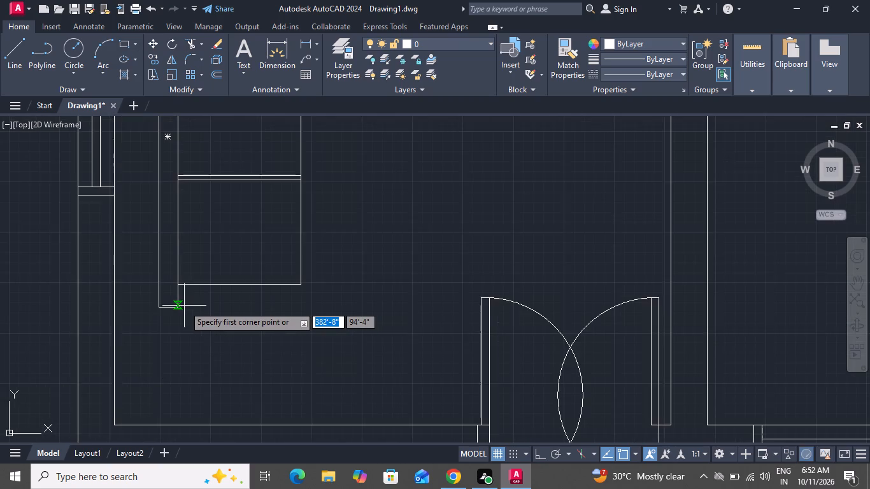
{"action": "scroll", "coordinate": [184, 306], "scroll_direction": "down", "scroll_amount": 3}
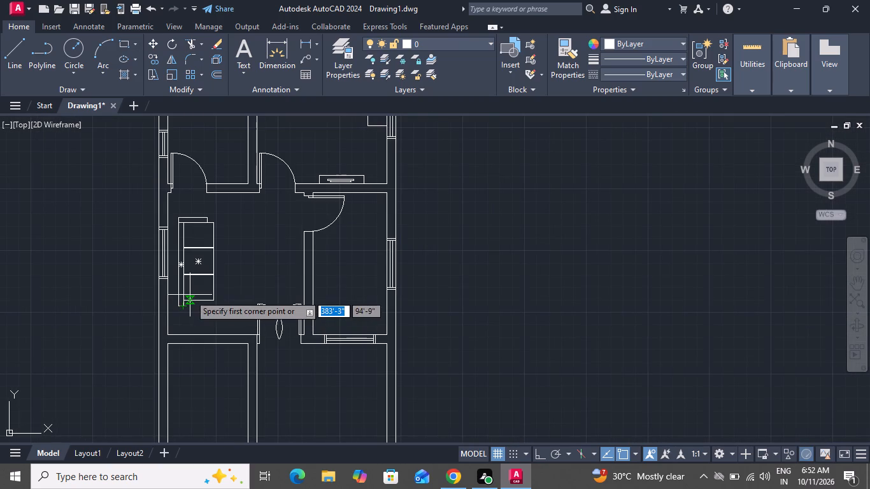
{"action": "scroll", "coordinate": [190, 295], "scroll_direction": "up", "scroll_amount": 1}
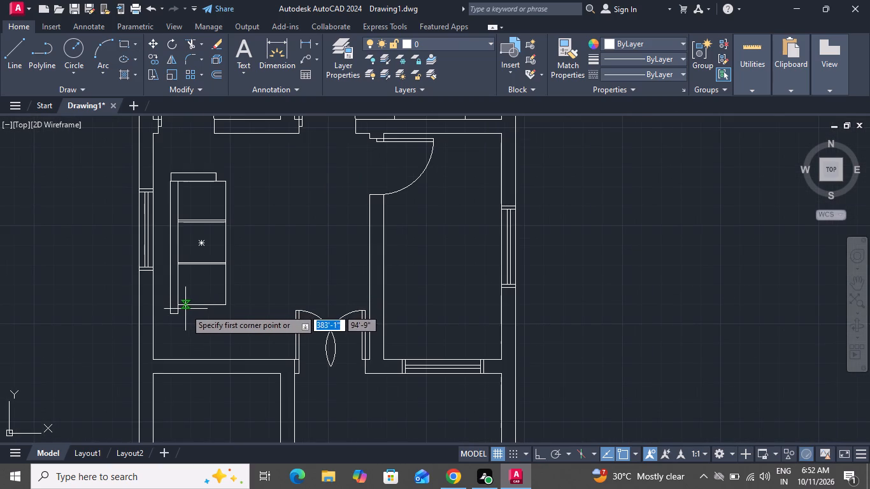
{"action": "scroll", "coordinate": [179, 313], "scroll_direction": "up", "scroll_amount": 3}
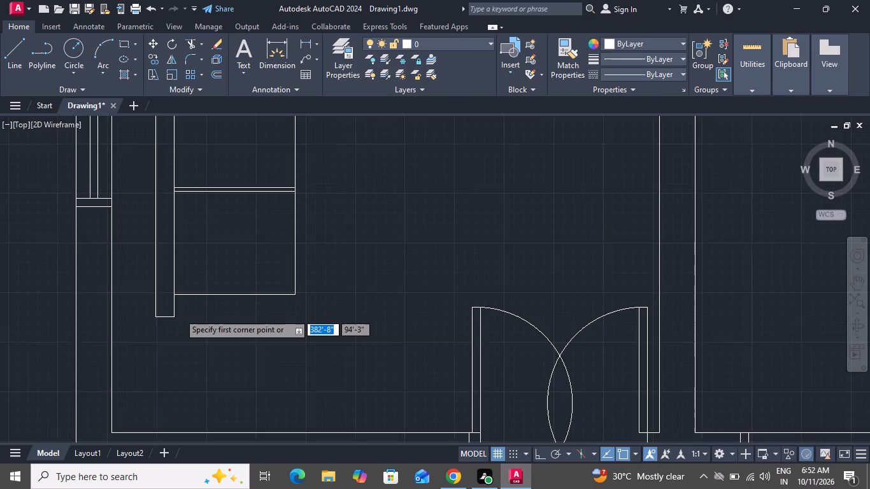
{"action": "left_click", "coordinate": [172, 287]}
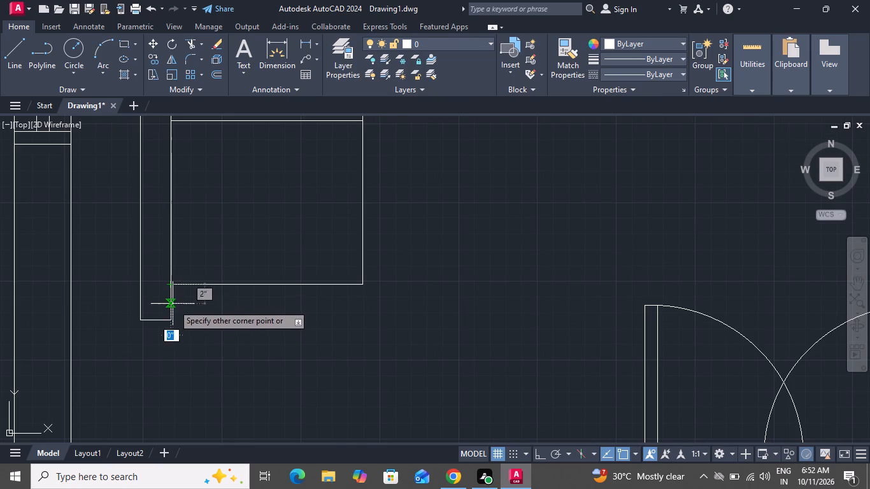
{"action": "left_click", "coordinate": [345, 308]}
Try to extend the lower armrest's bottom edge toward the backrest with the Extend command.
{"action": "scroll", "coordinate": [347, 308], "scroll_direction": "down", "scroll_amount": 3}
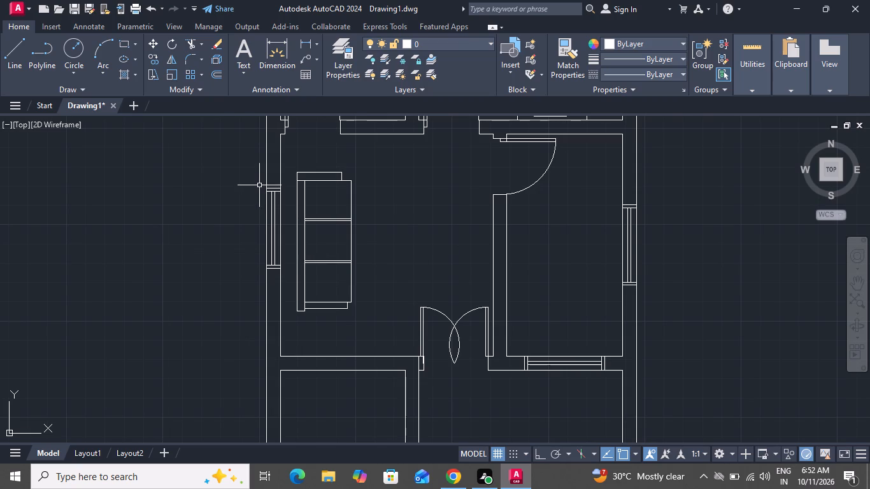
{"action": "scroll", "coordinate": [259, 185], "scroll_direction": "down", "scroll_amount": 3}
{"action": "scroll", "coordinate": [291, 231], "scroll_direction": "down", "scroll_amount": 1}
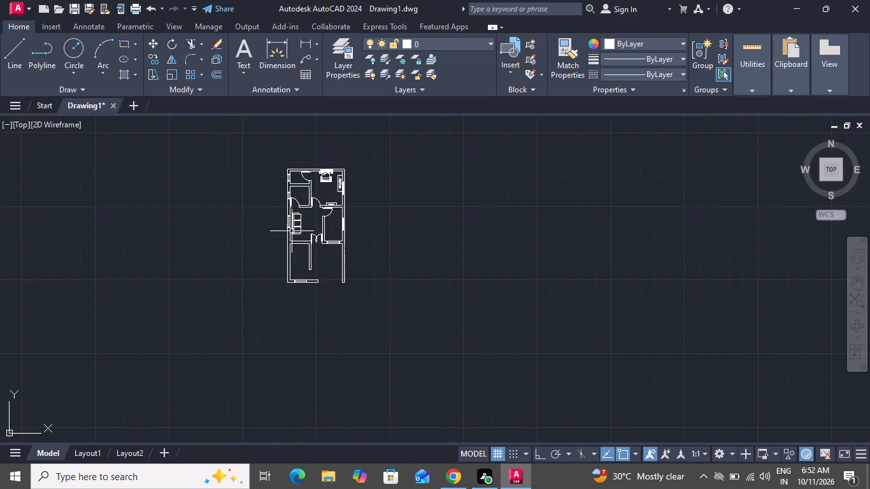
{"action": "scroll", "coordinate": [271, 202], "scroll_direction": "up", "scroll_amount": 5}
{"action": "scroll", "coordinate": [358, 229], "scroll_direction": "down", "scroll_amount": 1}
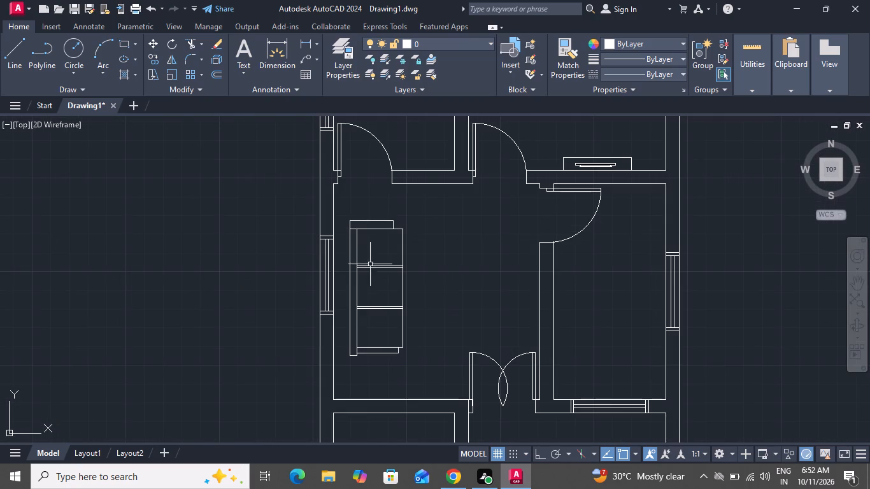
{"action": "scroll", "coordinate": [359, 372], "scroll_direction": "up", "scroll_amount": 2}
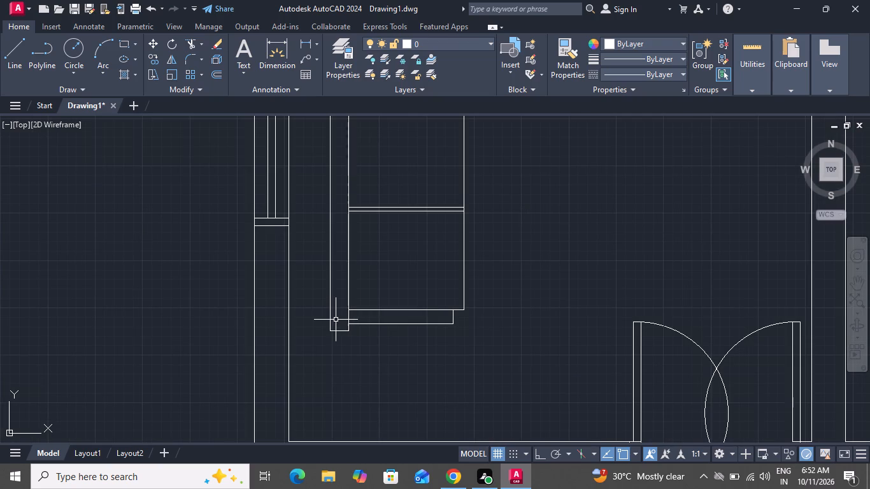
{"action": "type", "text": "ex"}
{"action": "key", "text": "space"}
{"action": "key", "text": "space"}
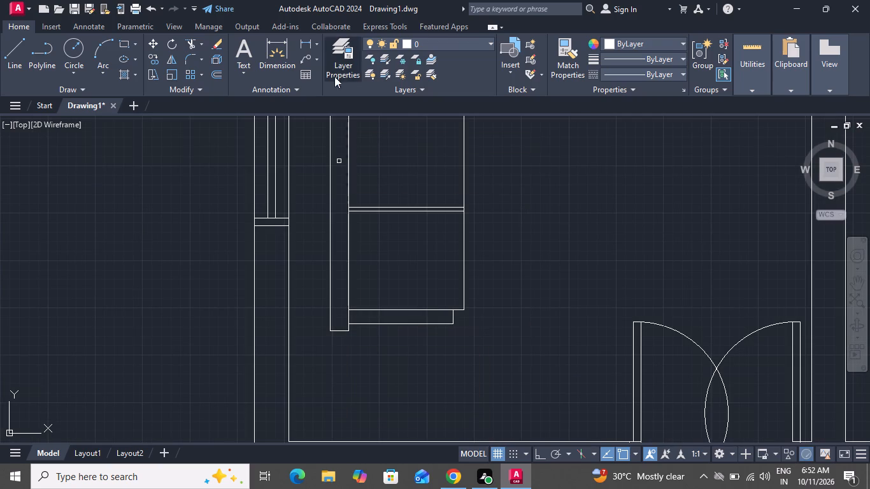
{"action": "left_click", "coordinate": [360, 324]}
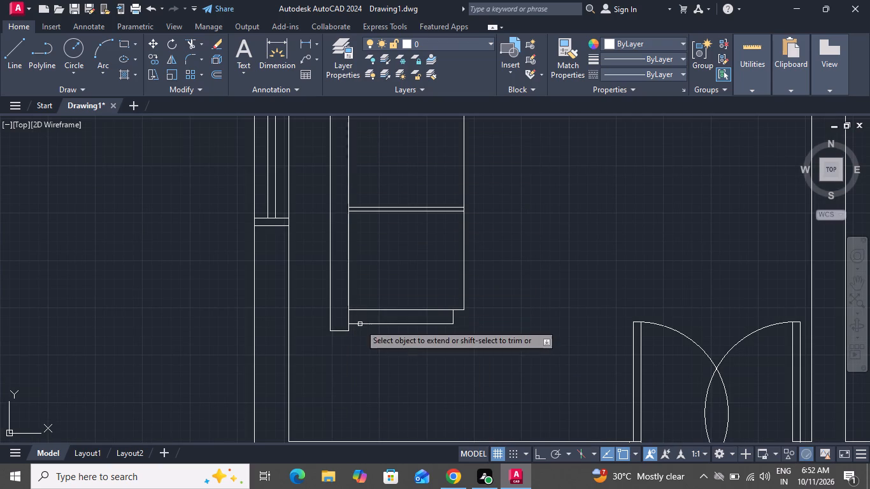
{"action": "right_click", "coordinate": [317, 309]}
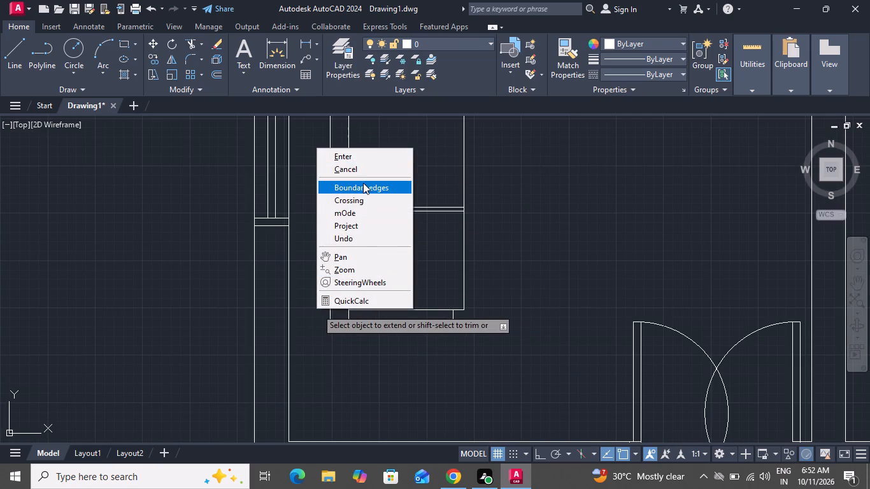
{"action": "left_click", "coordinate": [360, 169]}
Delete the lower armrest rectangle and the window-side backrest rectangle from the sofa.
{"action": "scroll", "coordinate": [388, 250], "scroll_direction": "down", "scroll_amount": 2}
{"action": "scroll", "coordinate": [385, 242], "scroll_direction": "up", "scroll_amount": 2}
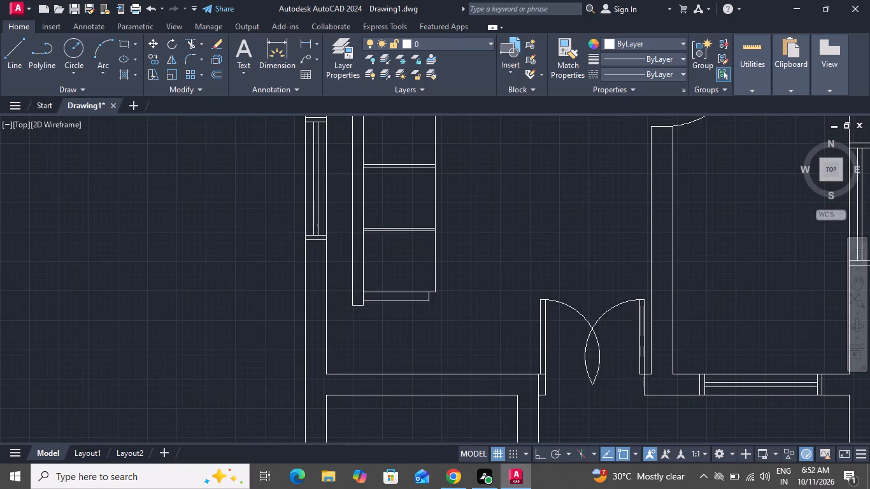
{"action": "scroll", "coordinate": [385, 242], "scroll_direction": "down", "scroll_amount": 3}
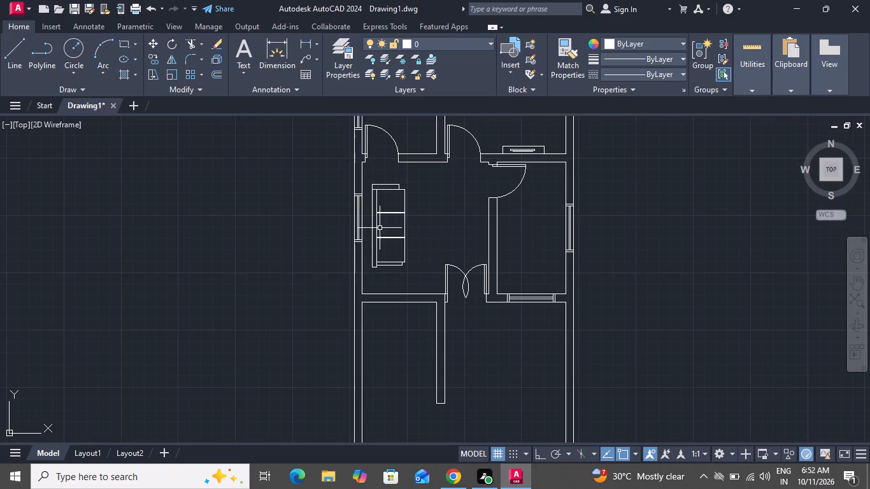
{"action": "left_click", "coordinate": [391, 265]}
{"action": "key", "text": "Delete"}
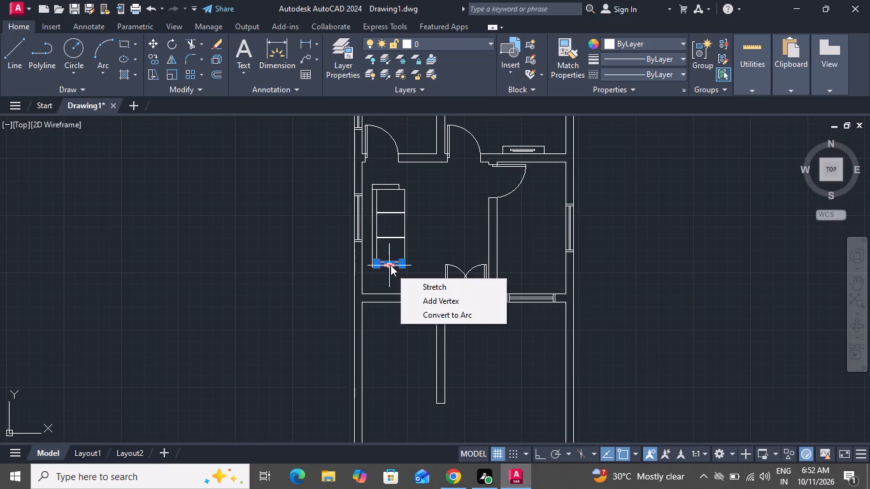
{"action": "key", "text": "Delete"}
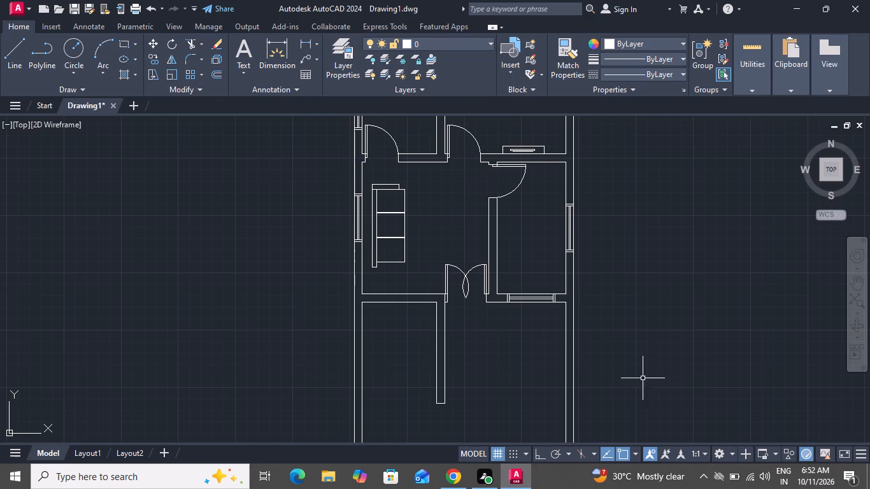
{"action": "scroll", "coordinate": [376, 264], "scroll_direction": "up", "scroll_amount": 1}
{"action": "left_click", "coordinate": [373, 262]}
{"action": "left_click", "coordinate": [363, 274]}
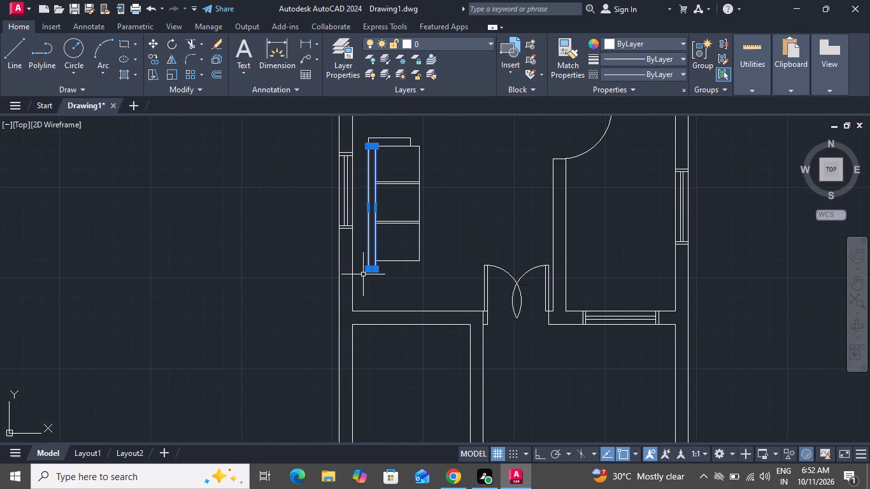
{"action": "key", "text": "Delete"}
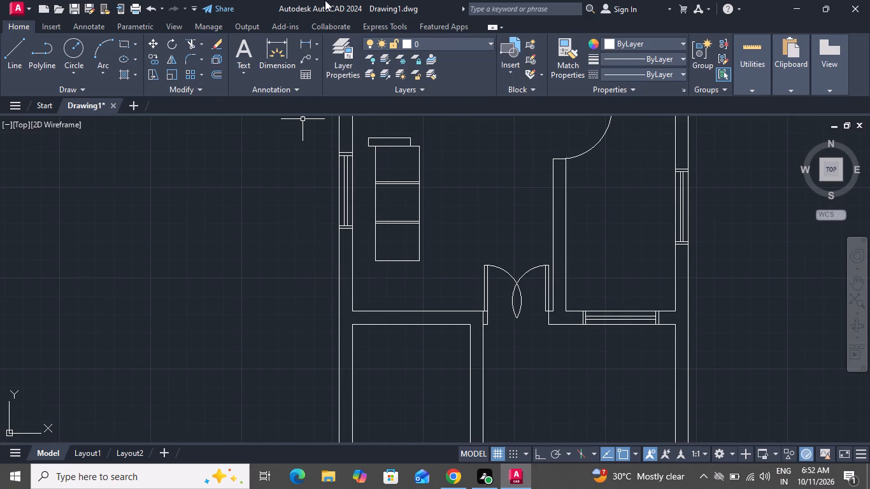
Draw a backrest rectangle about 5" wide and 6'-7" long along the sofa's window side, matching the seats' full length.
{"action": "left_click", "coordinate": [125, 39]}
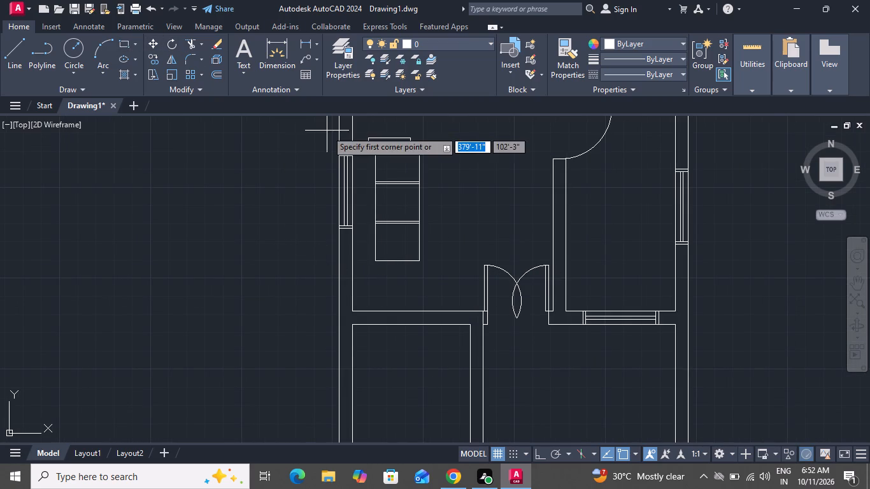
{"action": "scroll", "coordinate": [327, 131], "scroll_direction": "up", "scroll_amount": 1}
{"action": "left_click", "coordinate": [404, 155]}
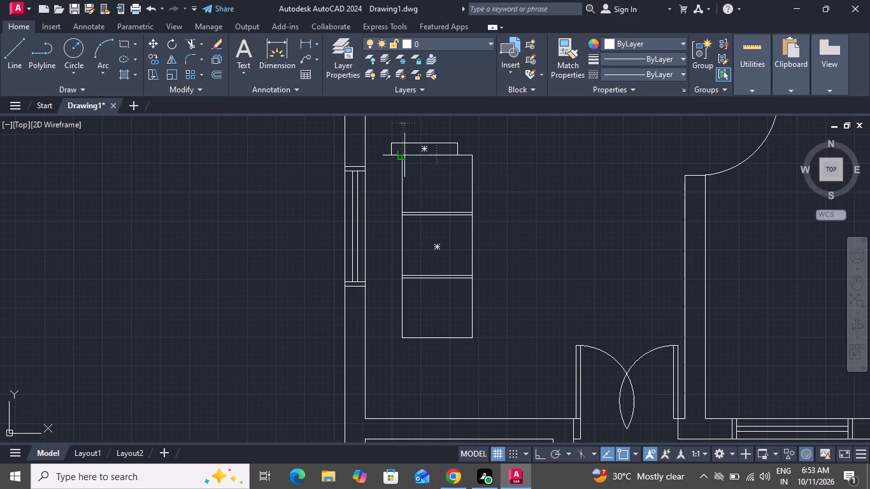
{"action": "left_click", "coordinate": [391, 339]}
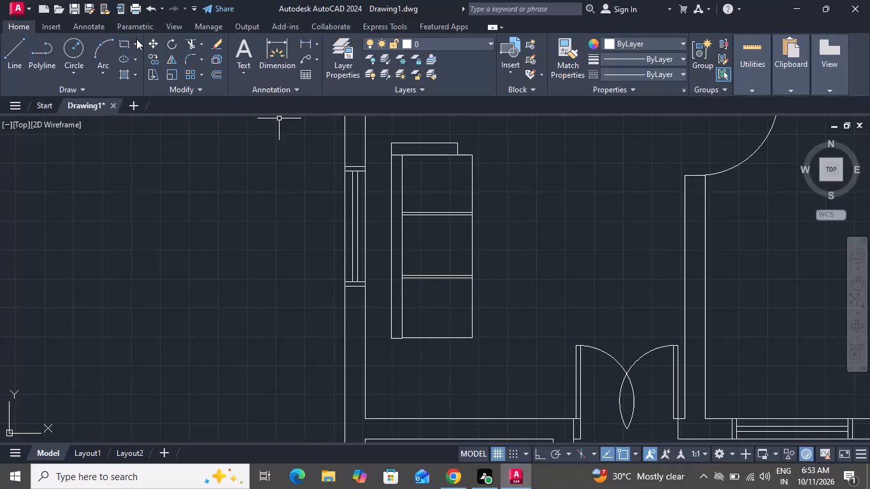
Draw an armrest rectangle about 2'-6" by 6" below the sofa, starting at the backrest's lower outer corner.
{"action": "left_click", "coordinate": [128, 41]}
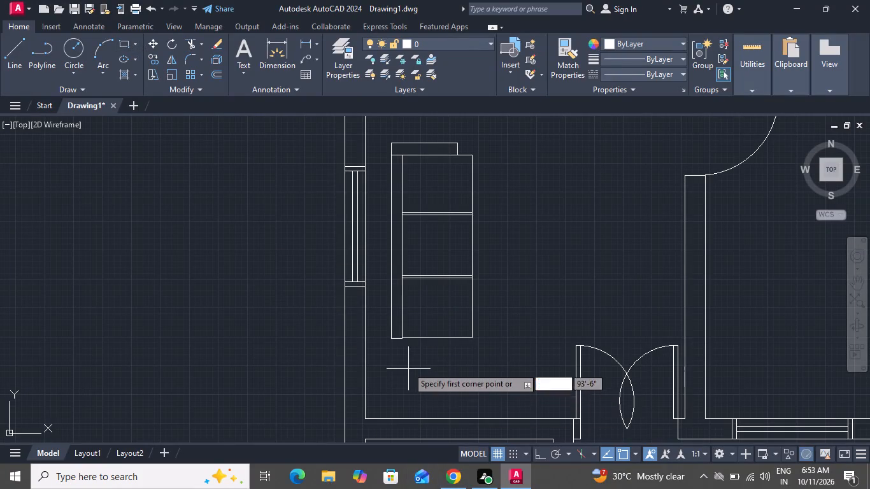
{"action": "left_click", "coordinate": [392, 343]}
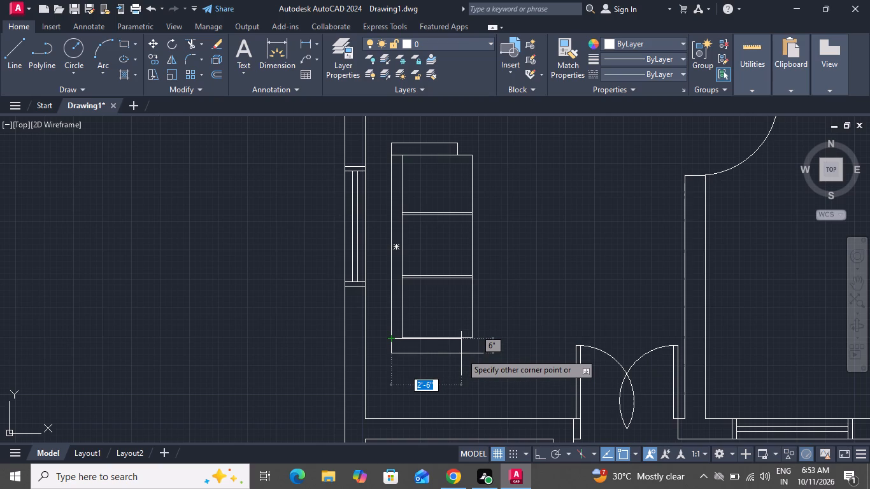
{"action": "left_click", "coordinate": [461, 353]}
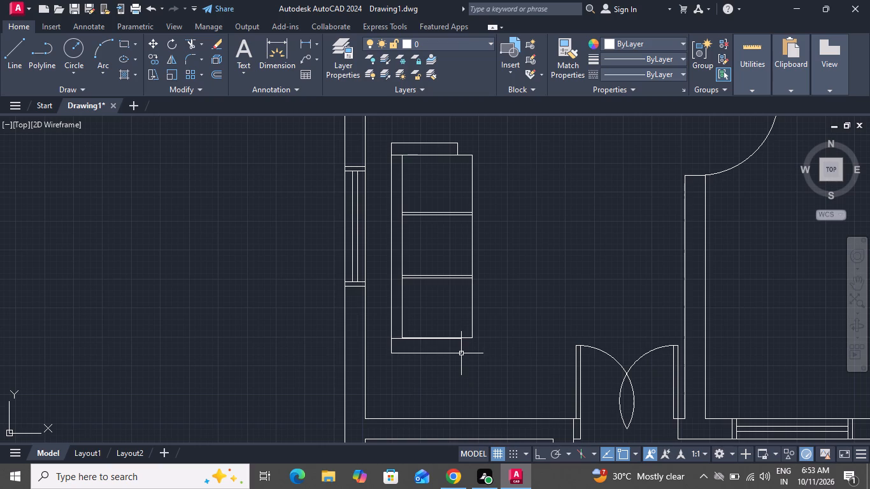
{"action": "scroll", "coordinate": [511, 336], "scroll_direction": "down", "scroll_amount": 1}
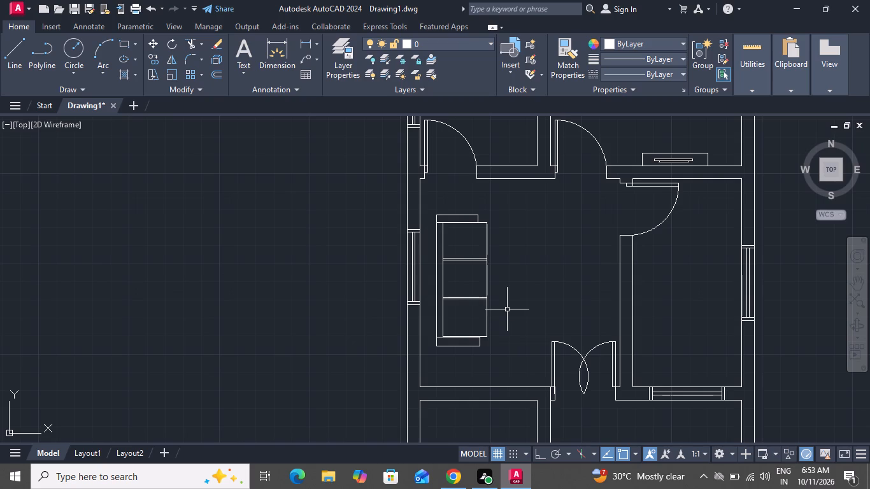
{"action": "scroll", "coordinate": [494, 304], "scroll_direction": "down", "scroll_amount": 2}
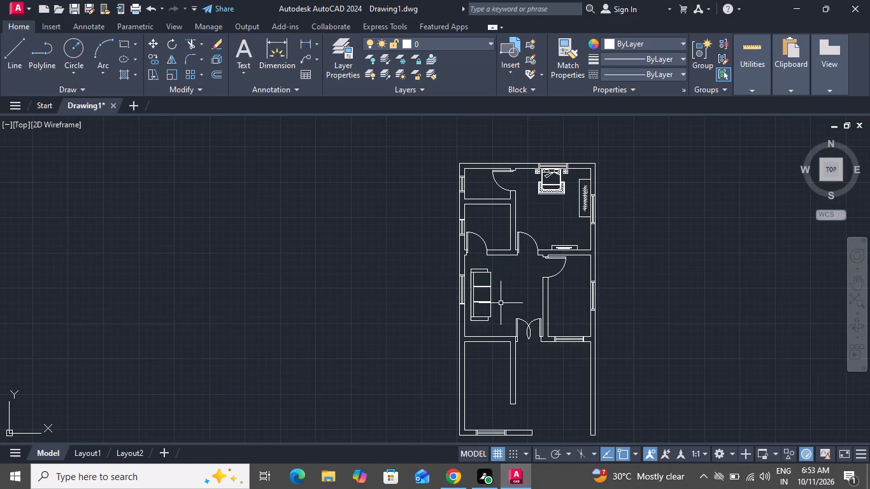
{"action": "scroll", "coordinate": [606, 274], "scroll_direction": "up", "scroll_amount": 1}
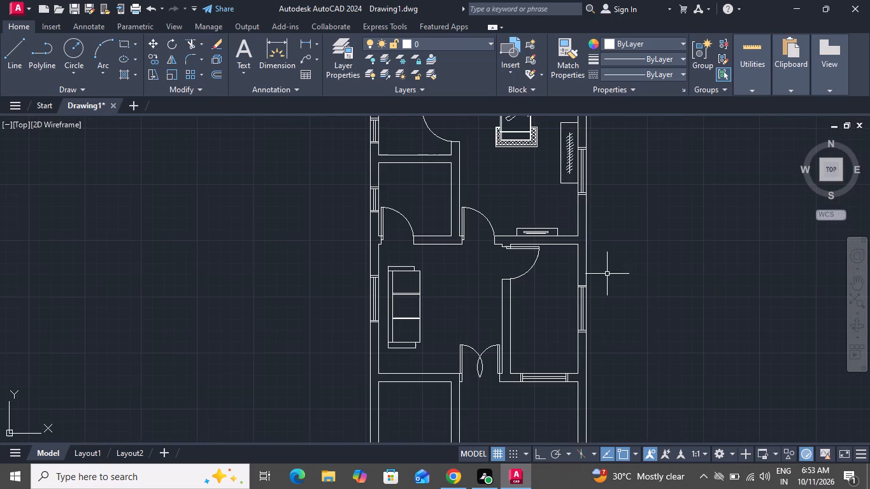
Draw a seat rectangle about 3'-1" long in the open floor beside the three-seat sofa's upper end.
{"action": "scroll", "coordinate": [606, 222], "scroll_direction": "down", "scroll_amount": 1}
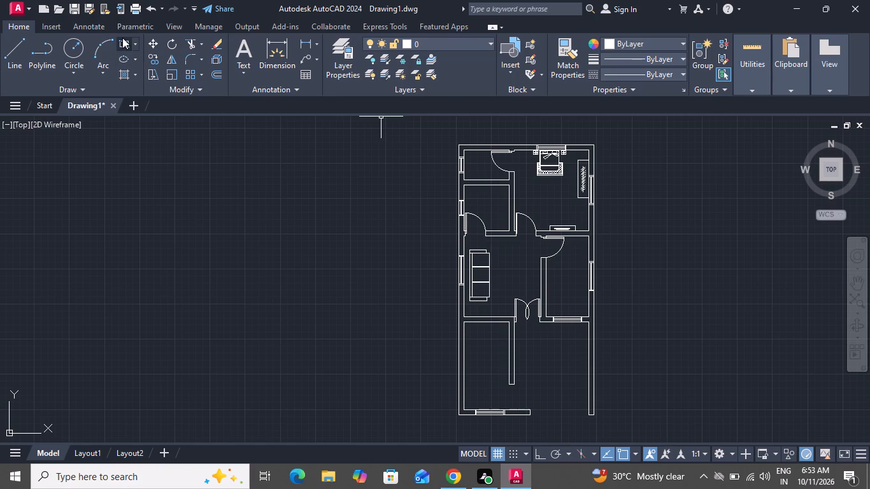
{"action": "left_click", "coordinate": [122, 38]}
{"action": "scroll", "coordinate": [510, 244], "scroll_direction": "up", "scroll_amount": 3}
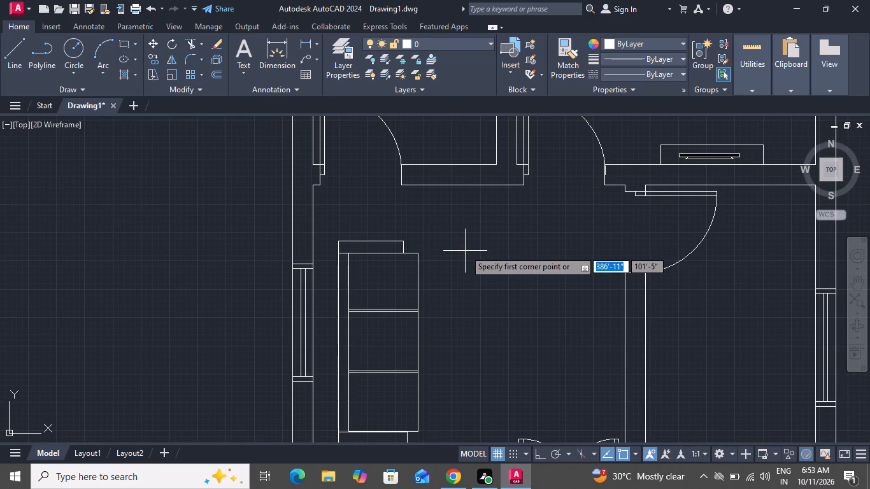
{"action": "left_click", "coordinate": [448, 250]}
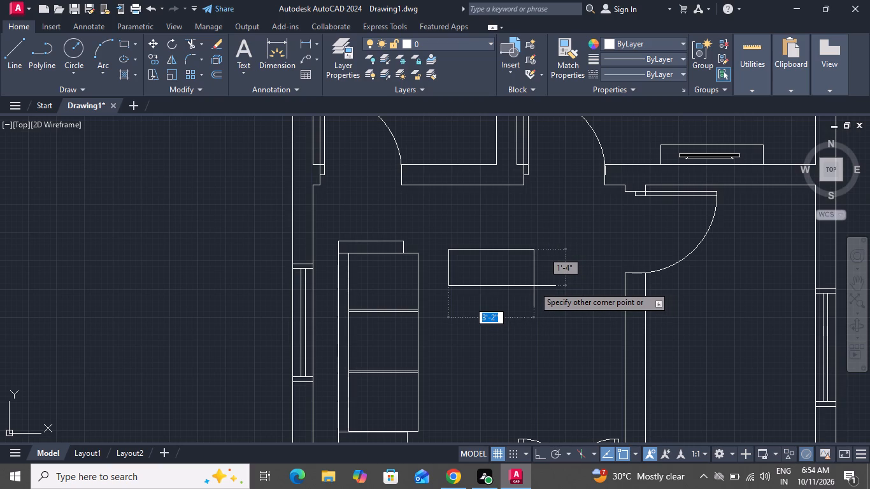
{"action": "left_click", "coordinate": [532, 292]}
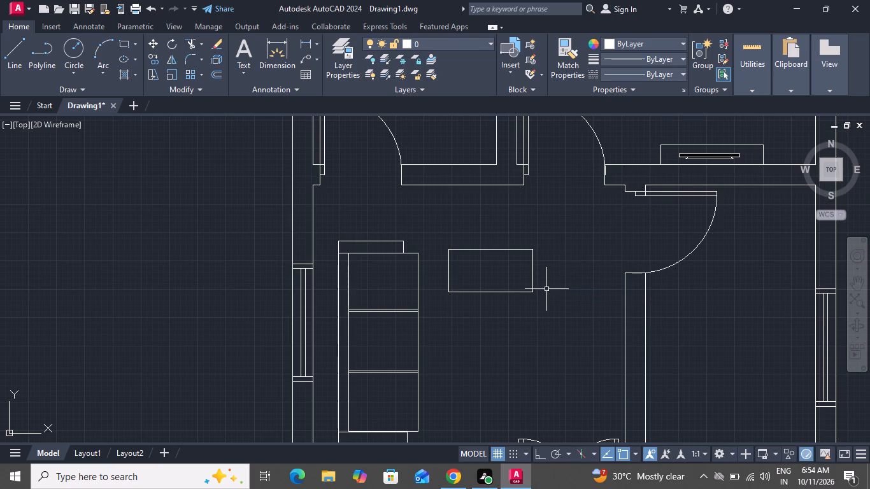
Draw a vertical line between the midpoints of the new seat rectangle's long edges, splitting it into two halves.
{"action": "scroll", "coordinate": [543, 288], "scroll_direction": "up", "scroll_amount": 2}
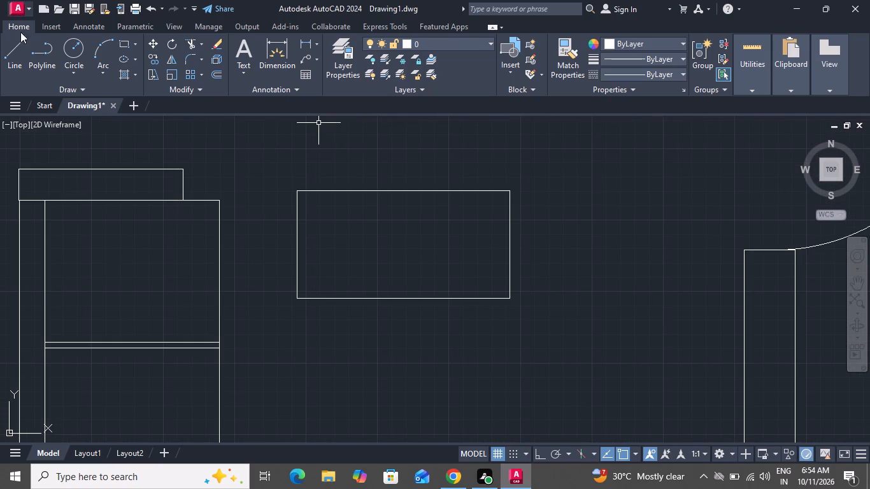
{"action": "left_click", "coordinate": [13, 41]}
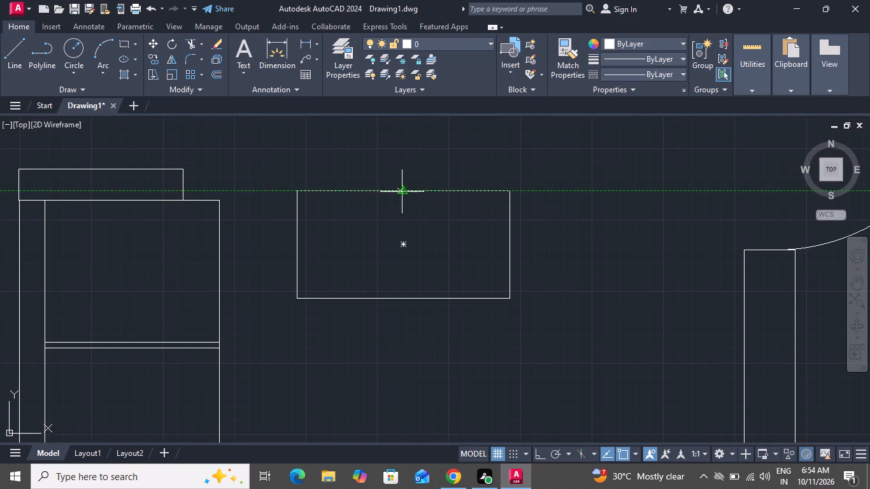
{"action": "left_click", "coordinate": [403, 192]}
{"action": "left_click", "coordinate": [402, 299]}
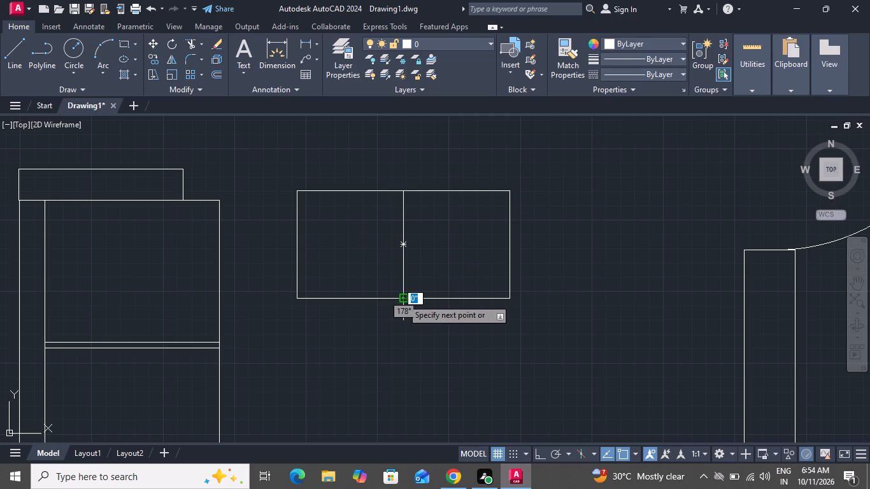
{"action": "right_click", "coordinate": [403, 299]}
{"action": "left_click", "coordinate": [423, 318]}
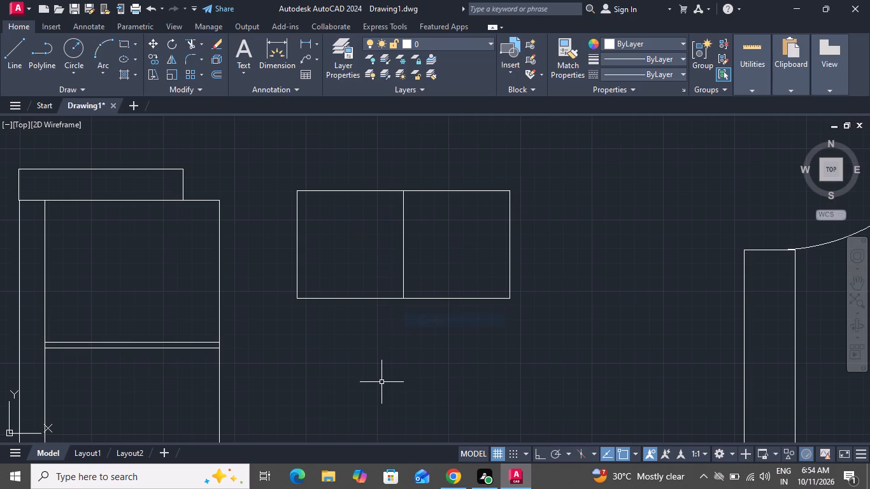
Offset the seat rectangle's centre line by 1" to both sides.
{"action": "key", "text": "o"}
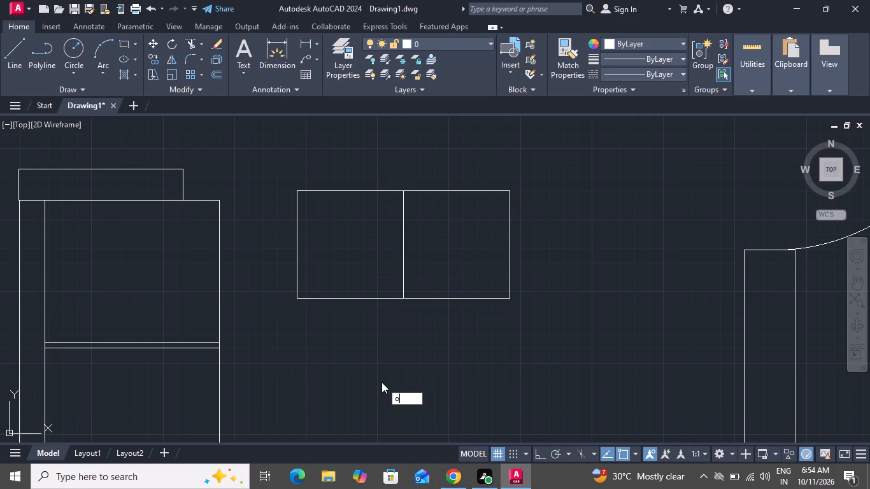
{"action": "key", "text": "space"}
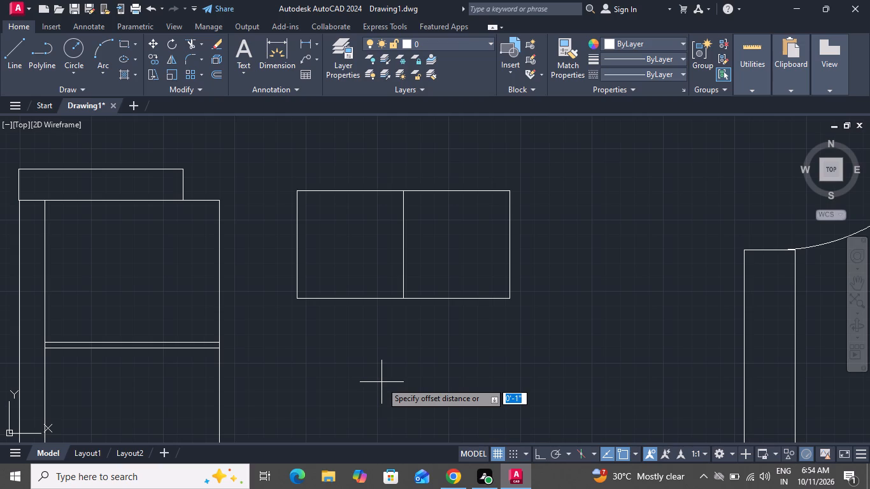
{"action": "key", "text": "1"}
{"action": "key", "text": "shift+quotedbl"}
{"action": "key", "text": "Return"}
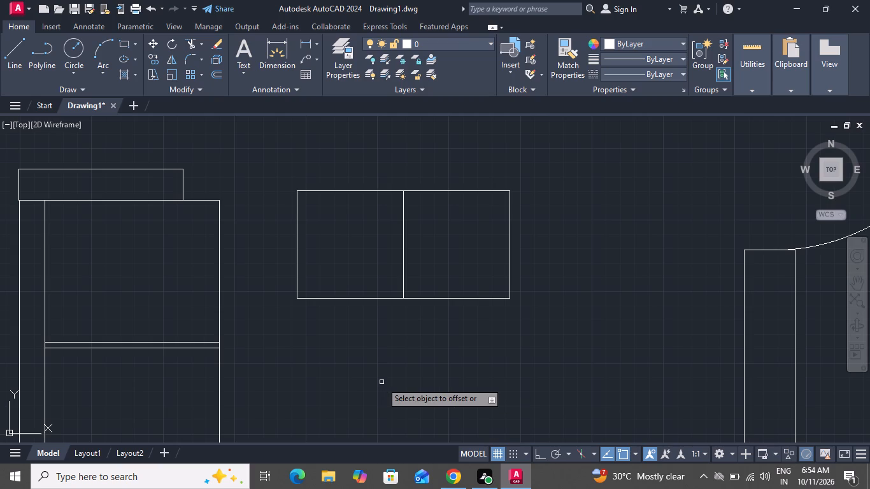
{"action": "left_click", "coordinate": [403, 262]}
{"action": "left_click", "coordinate": [376, 272]}
{"action": "left_click", "coordinate": [403, 273]}
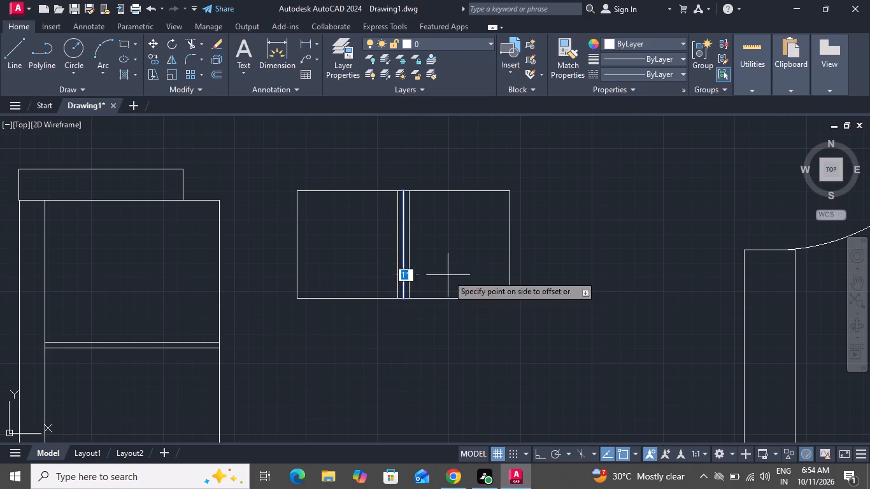
{"action": "left_click", "coordinate": [448, 275]}
{"action": "right_click", "coordinate": [435, 271]}
{"action": "left_click", "coordinate": [447, 289]}
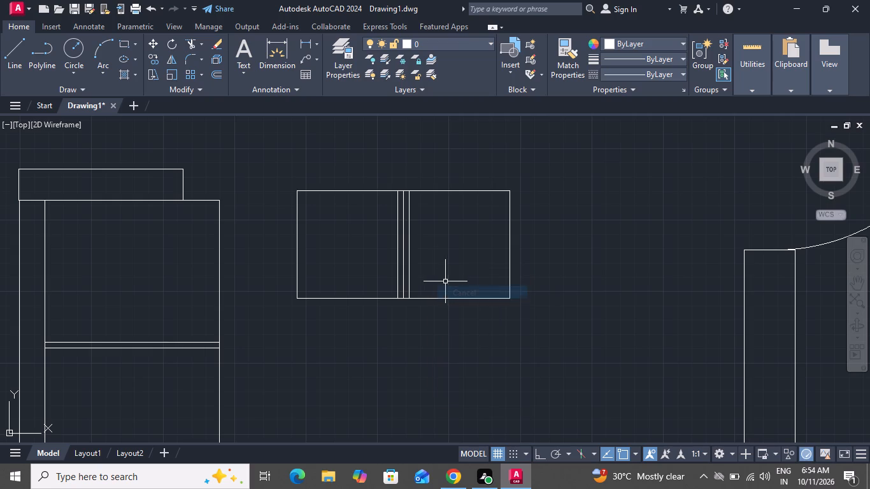
Delete the original centre line between the two offset lines.
{"action": "scroll", "coordinate": [406, 255], "scroll_direction": "up", "scroll_amount": 2}
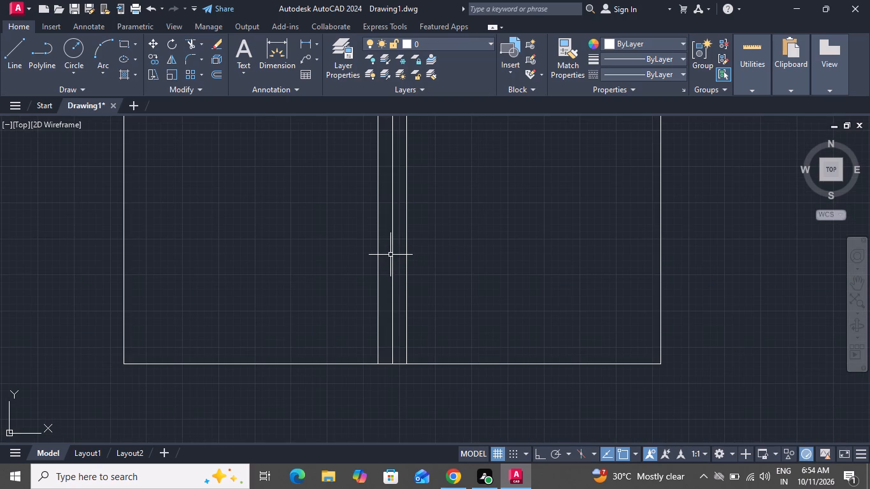
{"action": "left_click", "coordinate": [392, 254]}
{"action": "key", "text": "Delete"}
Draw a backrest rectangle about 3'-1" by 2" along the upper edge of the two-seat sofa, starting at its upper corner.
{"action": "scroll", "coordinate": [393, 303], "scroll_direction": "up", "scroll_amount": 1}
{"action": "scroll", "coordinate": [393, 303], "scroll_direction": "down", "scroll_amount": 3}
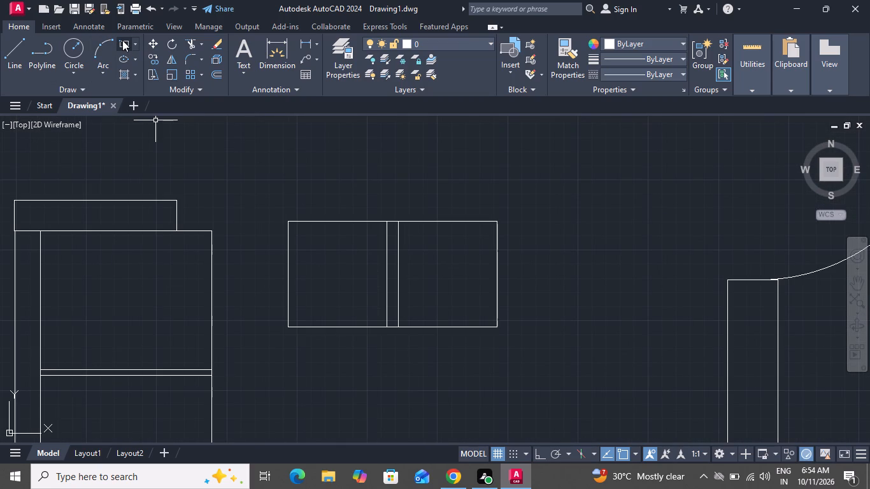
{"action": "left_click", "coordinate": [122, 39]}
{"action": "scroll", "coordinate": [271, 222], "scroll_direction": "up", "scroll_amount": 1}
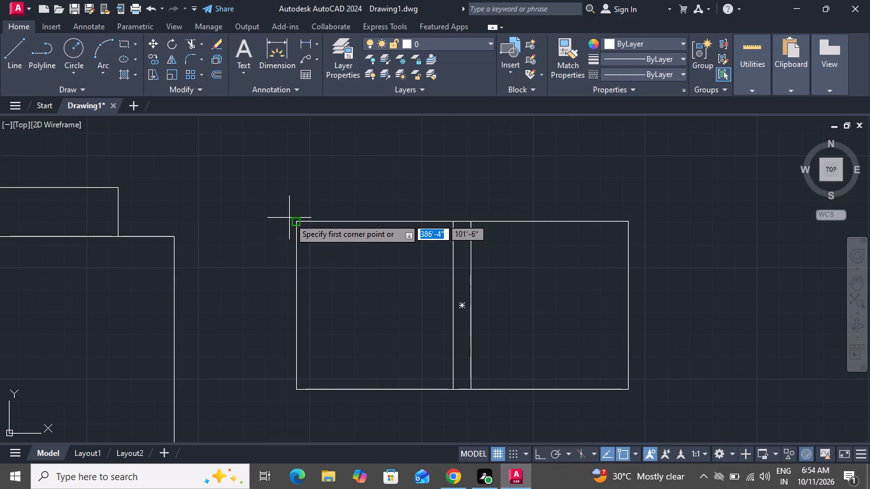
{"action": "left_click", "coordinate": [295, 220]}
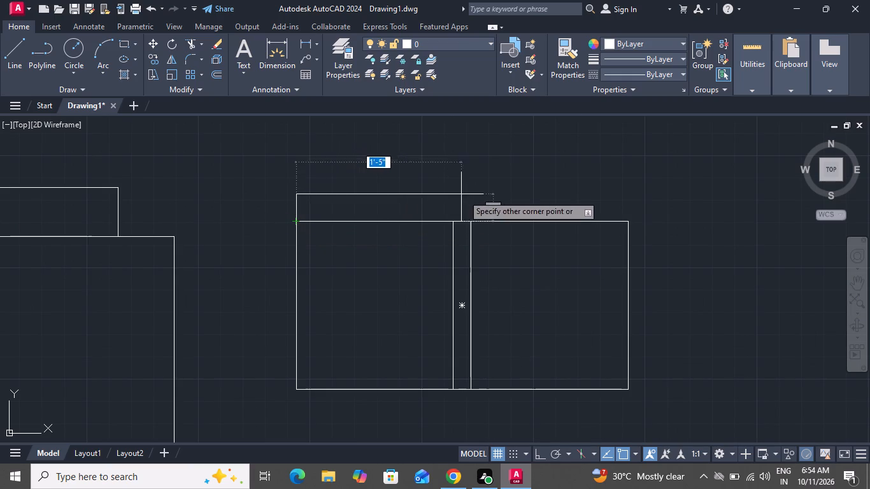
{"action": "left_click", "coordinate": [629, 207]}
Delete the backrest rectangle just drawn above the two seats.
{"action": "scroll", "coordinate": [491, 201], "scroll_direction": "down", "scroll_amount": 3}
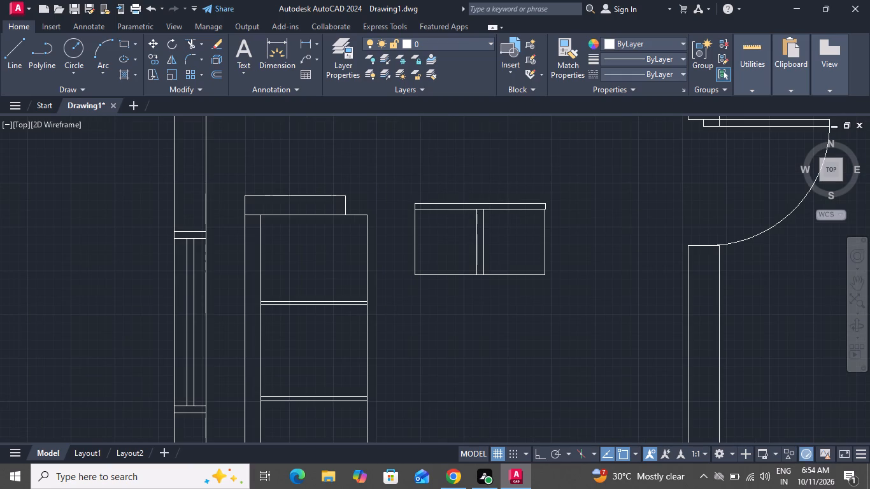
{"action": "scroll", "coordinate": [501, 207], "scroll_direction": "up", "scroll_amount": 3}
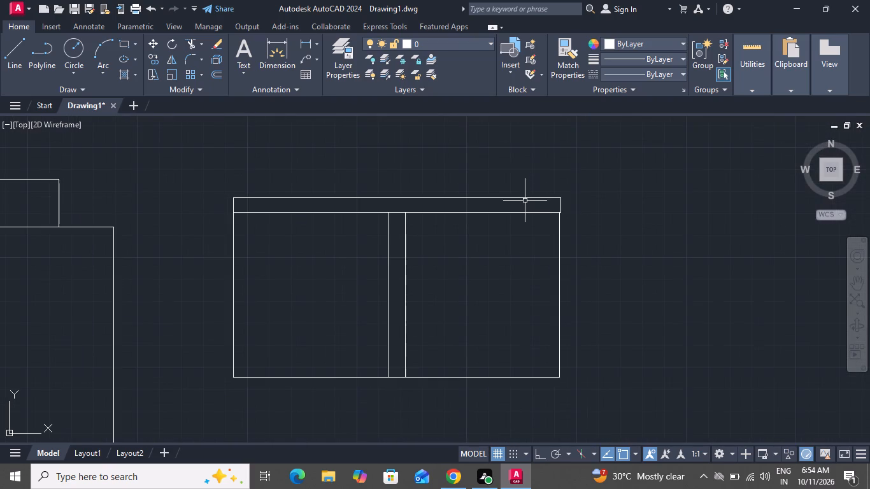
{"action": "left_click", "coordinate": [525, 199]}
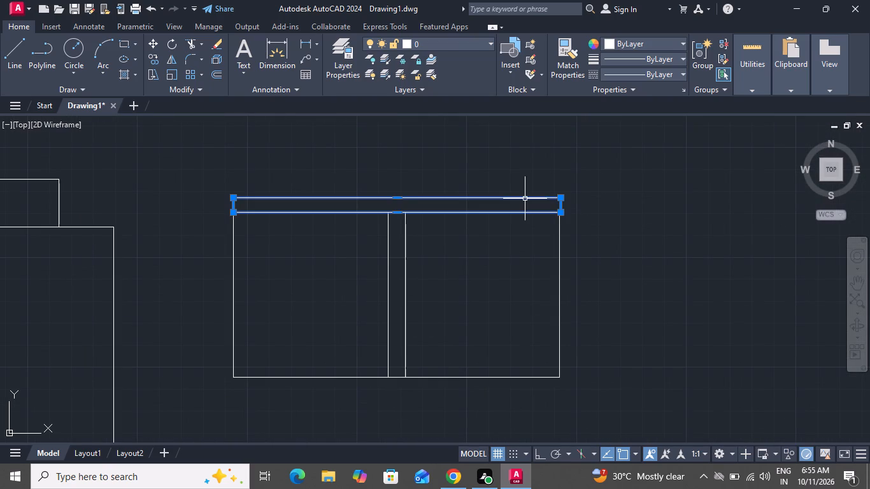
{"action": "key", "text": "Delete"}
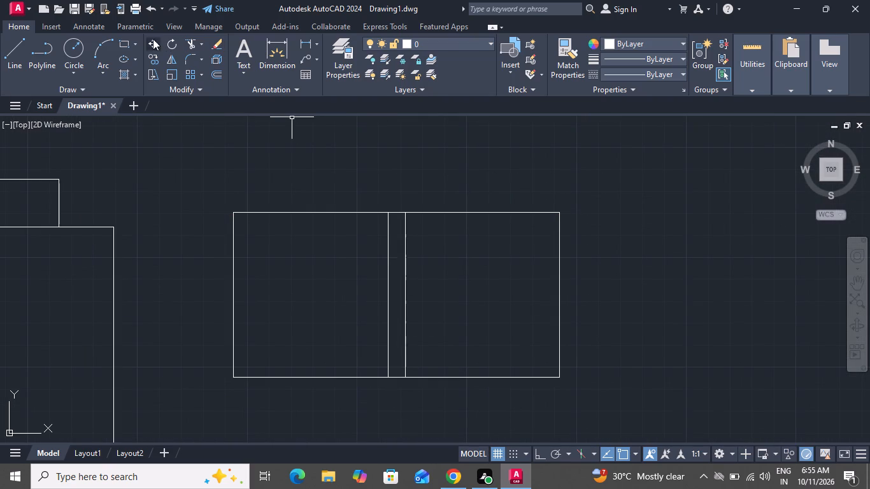
Draw a backrest rectangle about 3'-1" by 2" on the seats' upper edge, ending in line with their far side.
{"action": "left_click", "coordinate": [124, 40]}
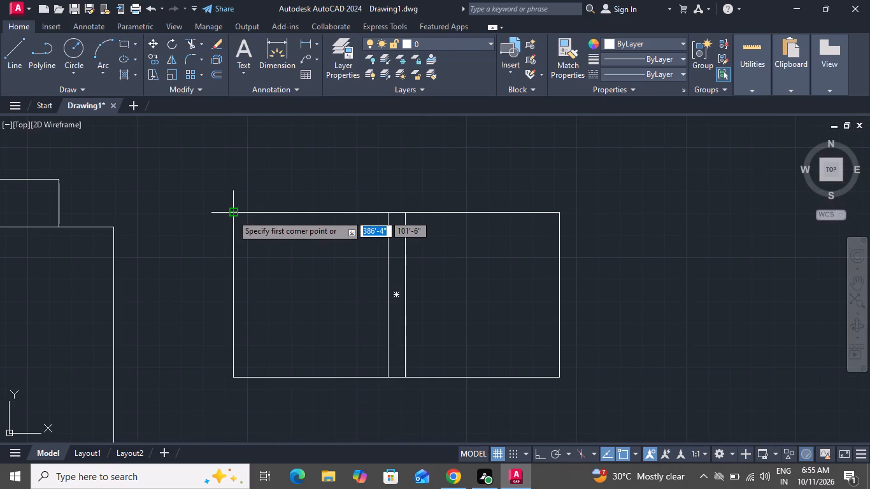
{"action": "left_click", "coordinate": [232, 215]}
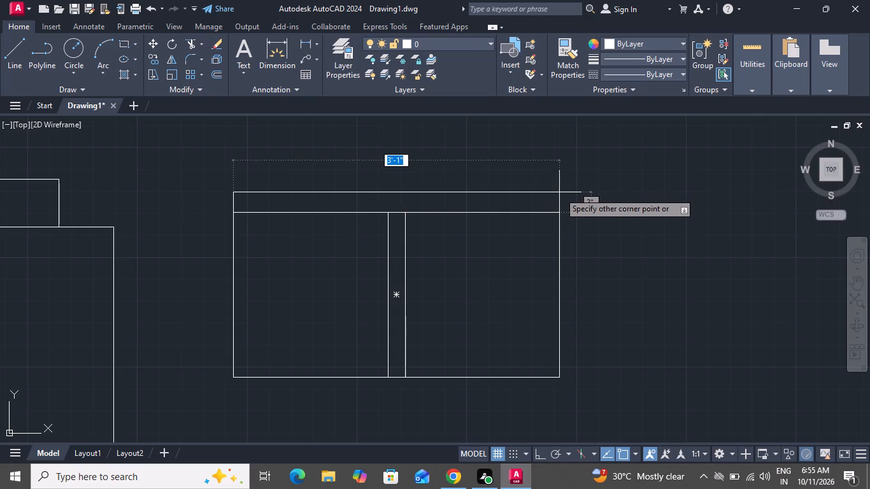
{"action": "left_click", "coordinate": [558, 193]}
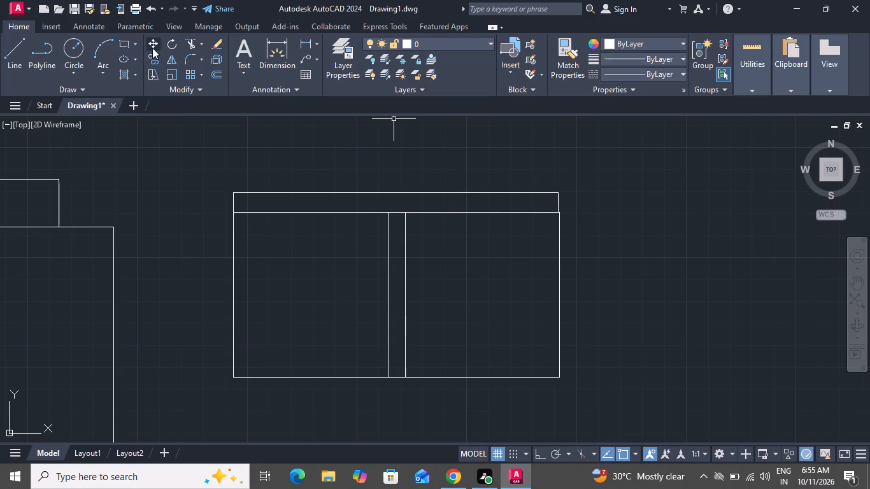
Draw an armrest rectangle about 2" by 1'-7" on the side facing the three-seat sofa, starting at the backrest's upper corner.
{"action": "left_click", "coordinate": [128, 43]}
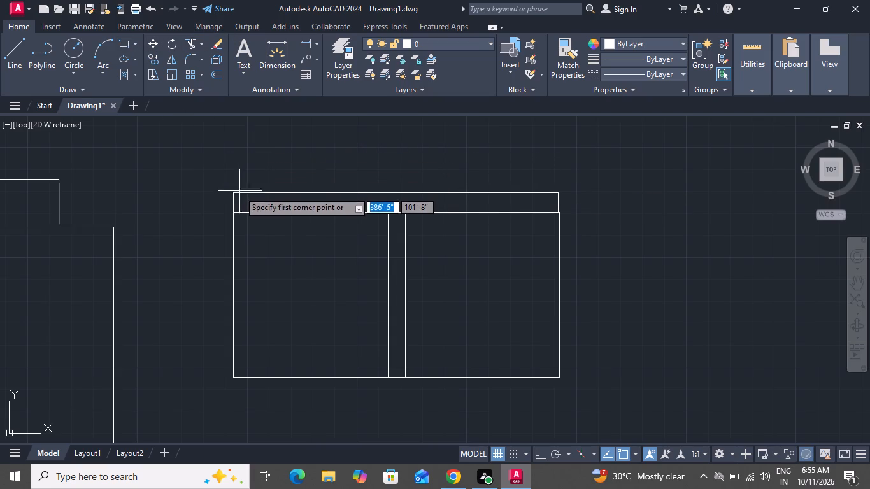
{"action": "left_click", "coordinate": [235, 194]}
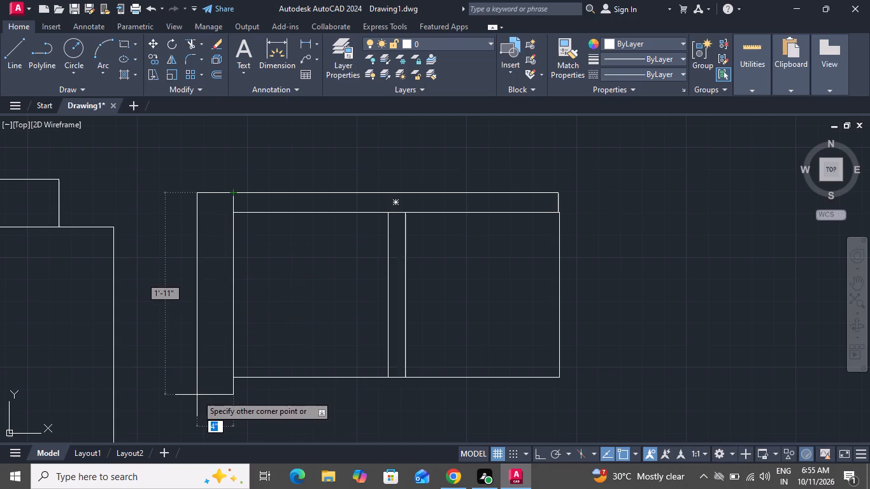
{"action": "left_click", "coordinate": [214, 363]}
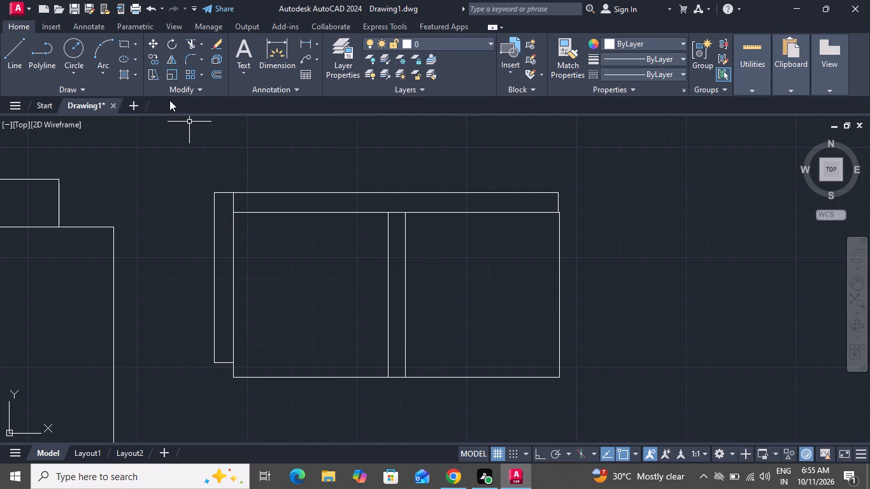
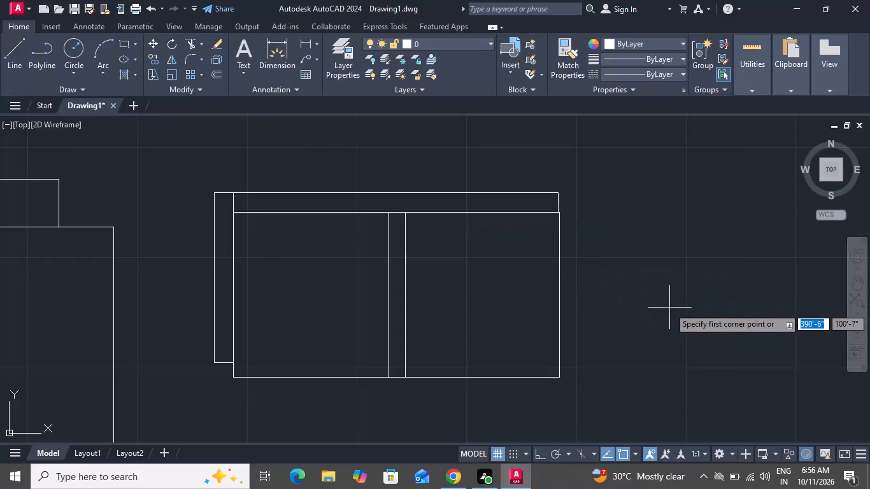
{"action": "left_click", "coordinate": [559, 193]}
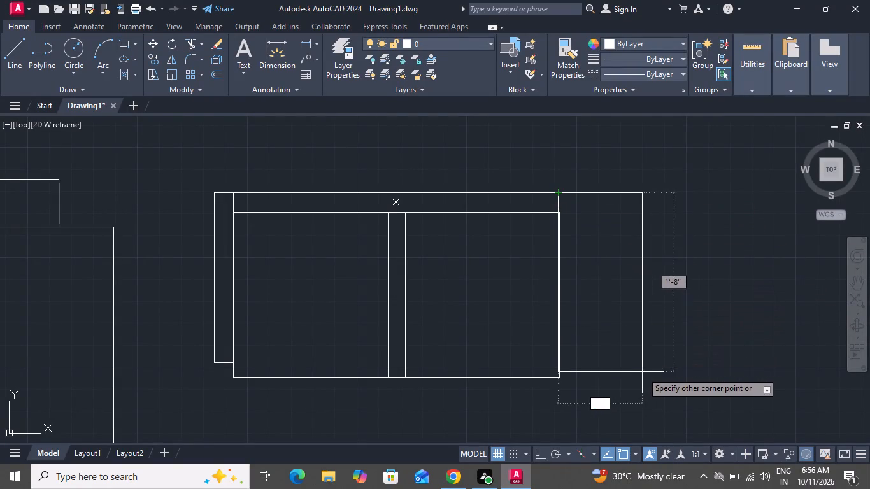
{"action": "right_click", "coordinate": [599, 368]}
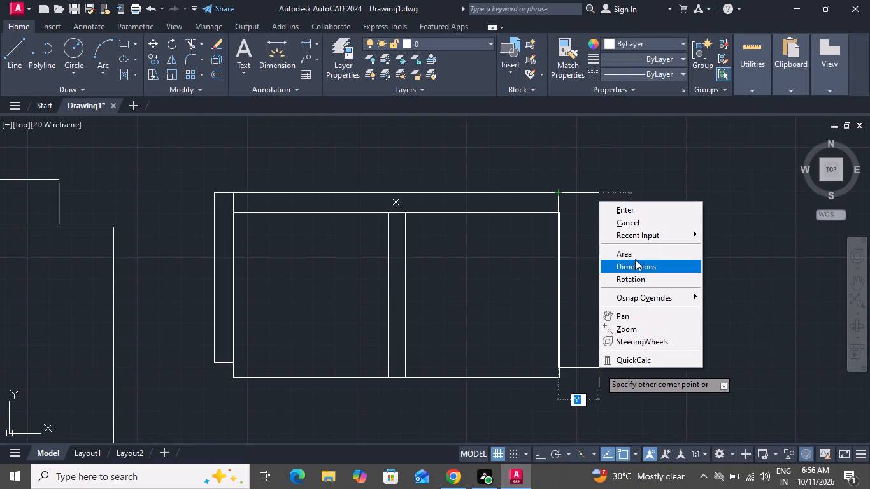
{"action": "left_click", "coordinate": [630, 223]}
Delete the backrest rectangle along the upper edge of the two-seat sofa.
{"action": "left_click", "coordinate": [558, 200]}
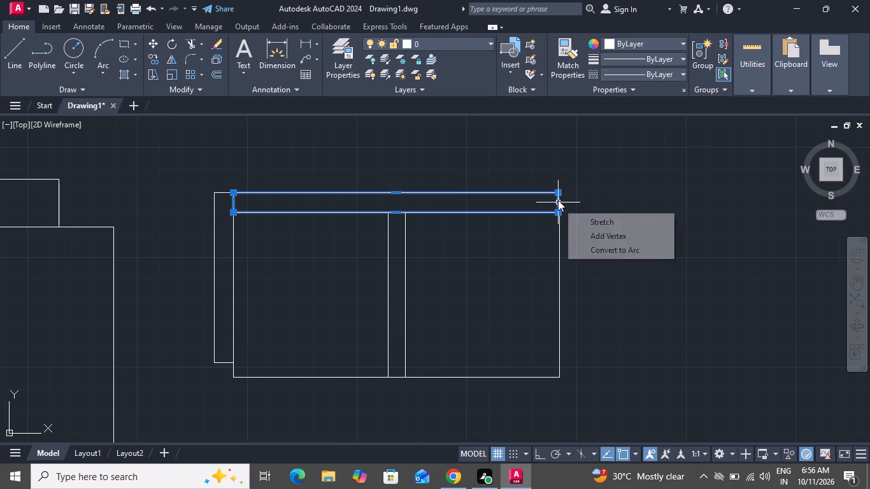
{"action": "key", "text": "Delete"}
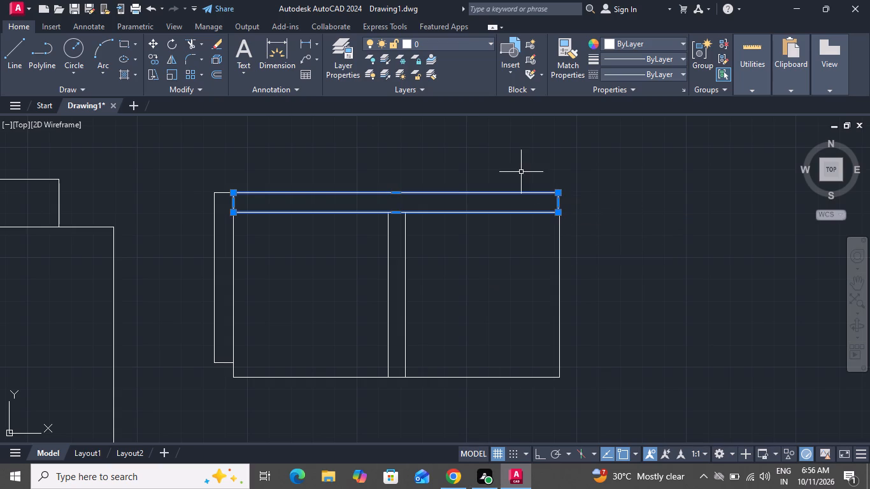
{"action": "key", "text": "Delete"}
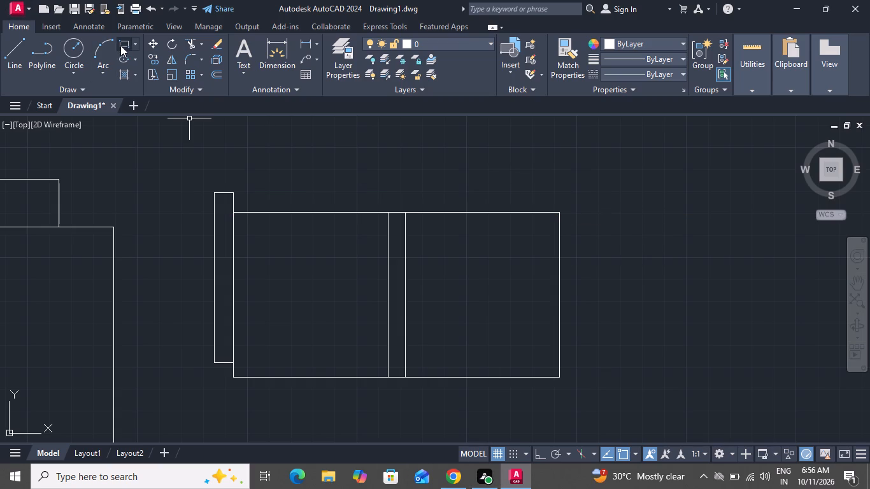
Draw a backrest rectangle about 3'-1" by 2" from the existing armrest's upper inner corner to the seats' far upper corner.
{"action": "left_click", "coordinate": [120, 45]}
{"action": "left_click", "coordinate": [233, 190]}
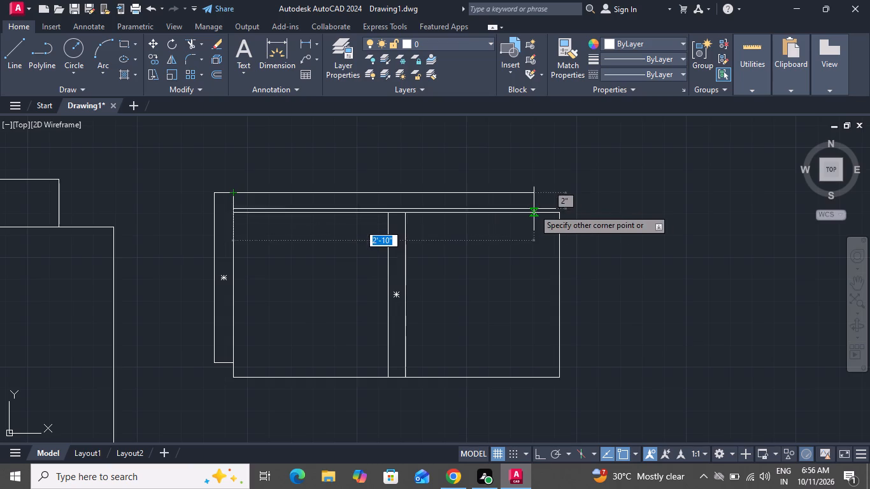
{"action": "scroll", "coordinate": [562, 213], "scroll_direction": "up", "scroll_amount": 2}
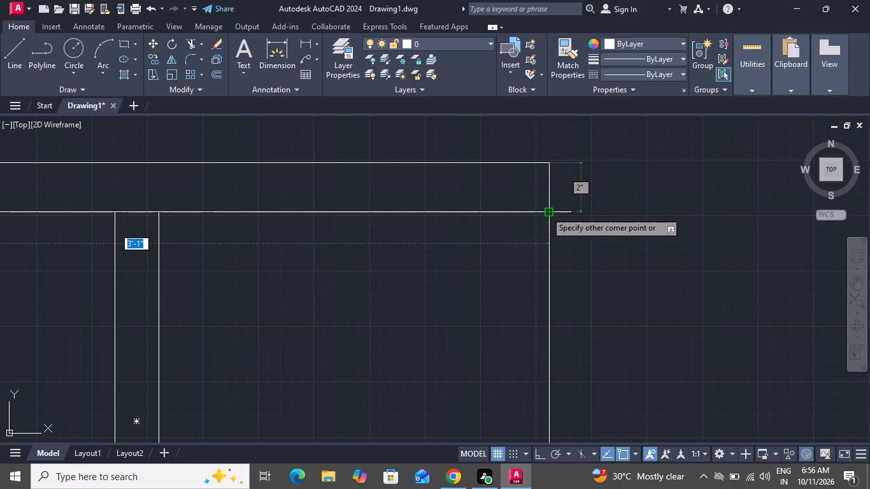
{"action": "left_click", "coordinate": [546, 211]}
{"action": "right_click", "coordinate": [546, 211]}
{"action": "left_click", "coordinate": [563, 166]}
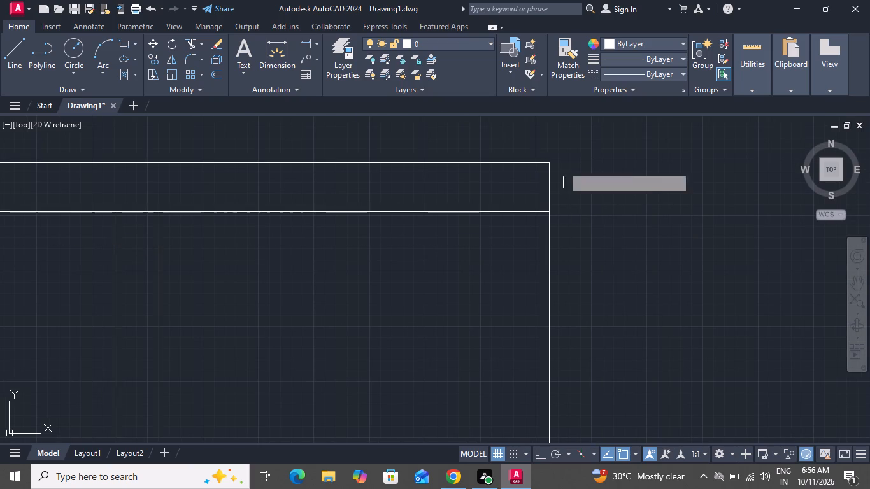
{"action": "left_click", "coordinate": [562, 166]}
{"action": "left_click", "coordinate": [522, 128]}
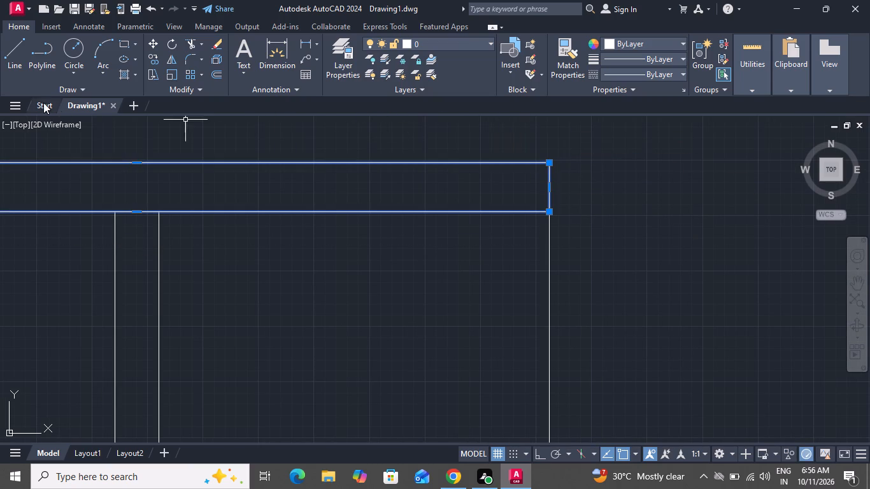
{"action": "key", "text": "Escape"}
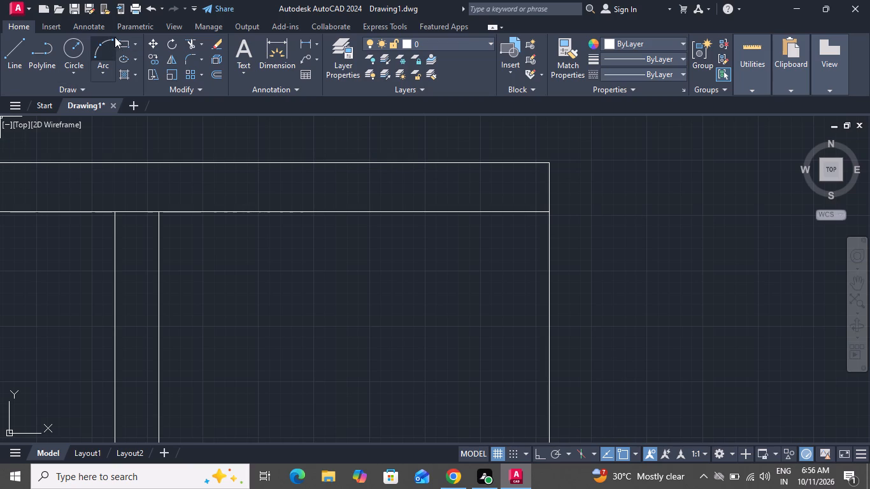
Draw the second armrest rectangle, about 3" by 1'-7", on the two-seat sofa's open side, starting at the backrest's upper corner.
{"action": "left_click", "coordinate": [129, 45]}
{"action": "scroll", "coordinate": [480, 164], "scroll_direction": "down", "scroll_amount": 1}
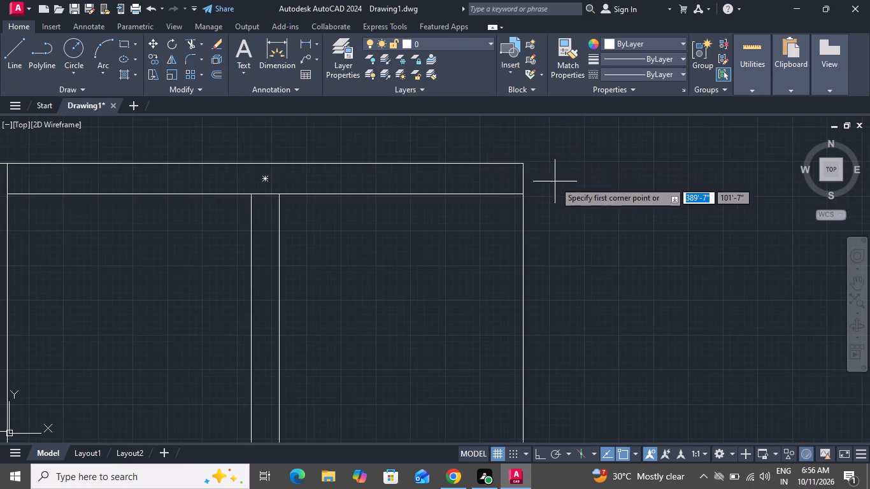
{"action": "scroll", "coordinate": [555, 181], "scroll_direction": "down", "scroll_amount": 2}
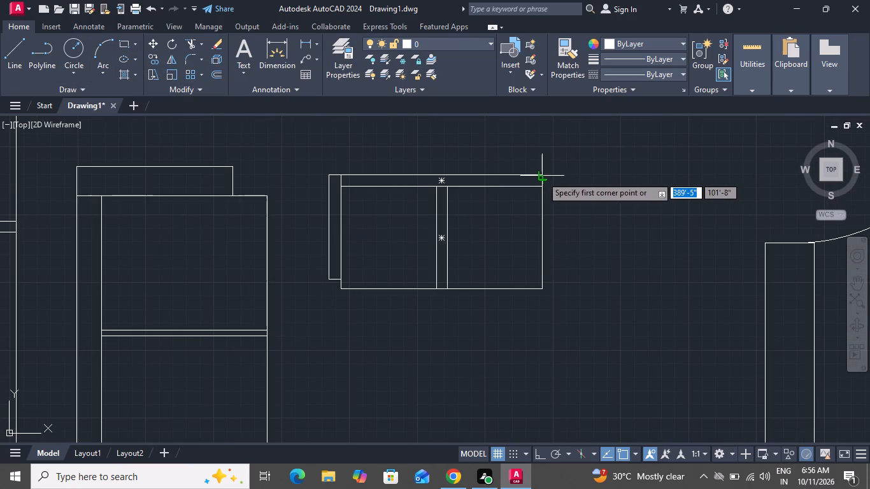
{"action": "left_click", "coordinate": [542, 176]}
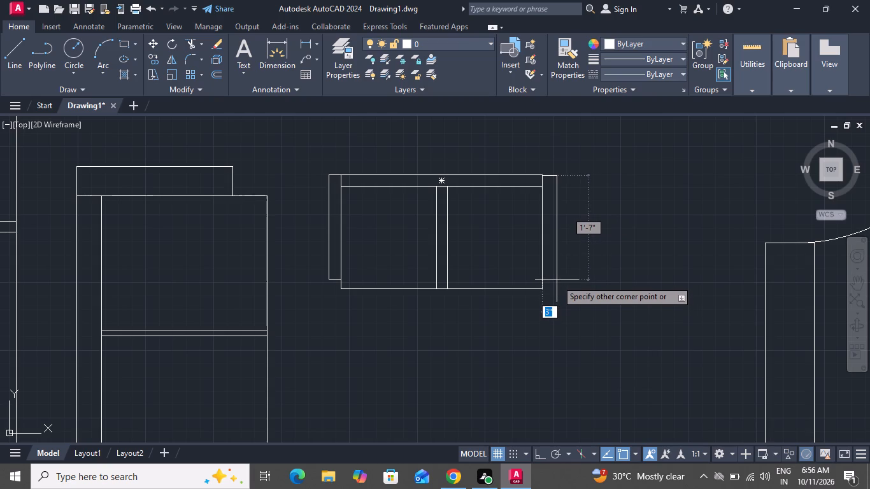
{"action": "left_click", "coordinate": [557, 280]}
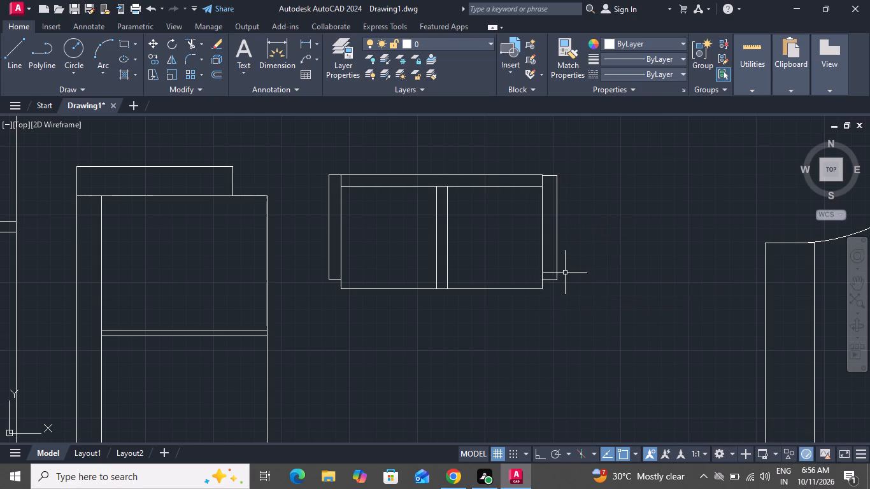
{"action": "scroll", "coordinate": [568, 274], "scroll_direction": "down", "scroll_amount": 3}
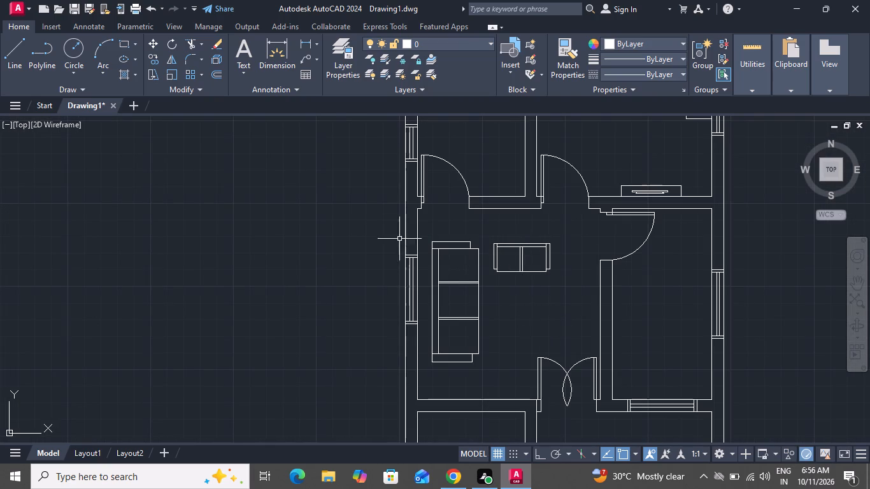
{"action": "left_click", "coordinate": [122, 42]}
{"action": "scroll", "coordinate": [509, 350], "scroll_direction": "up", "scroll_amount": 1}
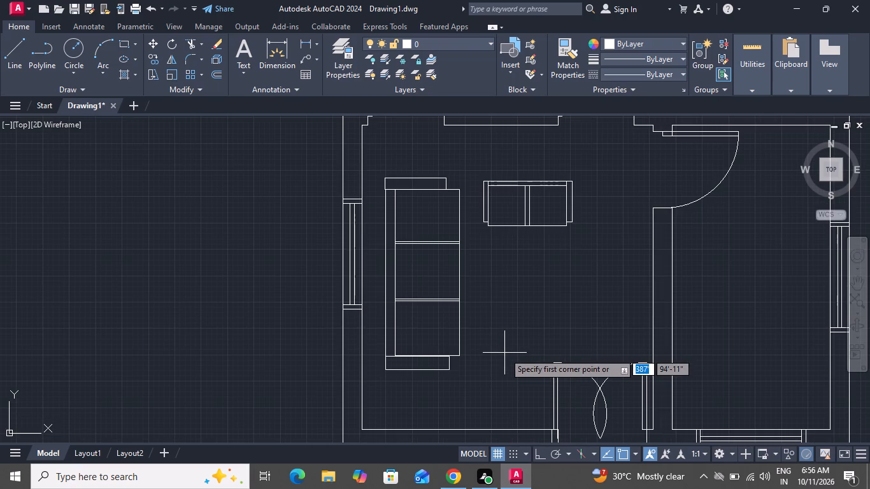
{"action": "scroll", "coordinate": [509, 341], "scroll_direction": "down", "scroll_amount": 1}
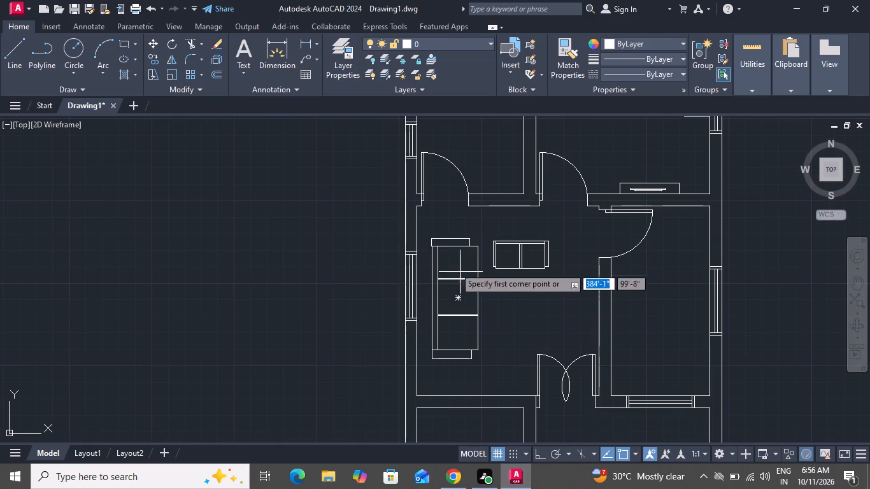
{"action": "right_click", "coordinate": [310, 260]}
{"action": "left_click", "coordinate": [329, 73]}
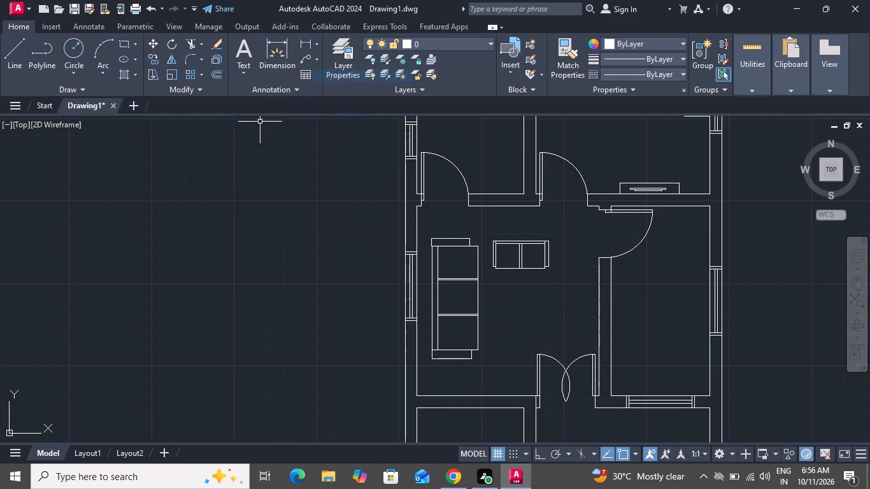
Draw a coffee table rectangle about 1'-10" by 2'-8" beside the three-seat sofa, below the two-seat sofa.
{"action": "left_click", "coordinate": [124, 44]}
{"action": "scroll", "coordinate": [488, 316], "scroll_direction": "up", "scroll_amount": 1}
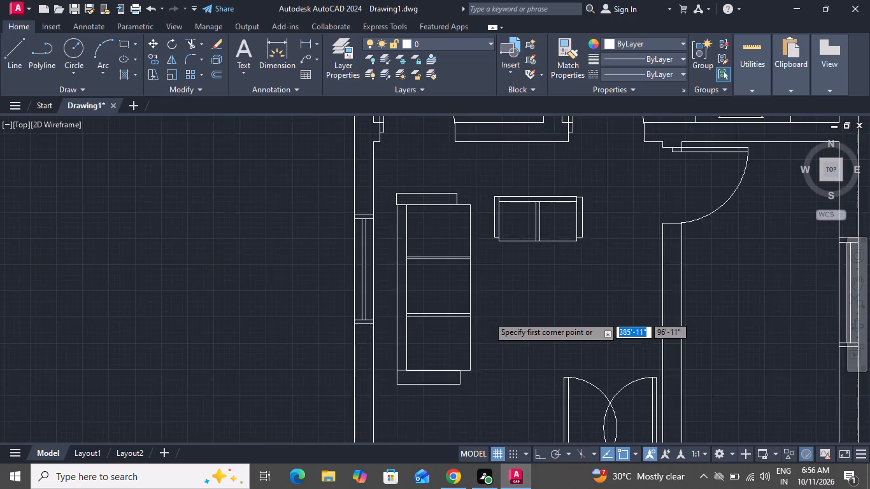
{"action": "scroll", "coordinate": [488, 316], "scroll_direction": "up", "scroll_amount": 1}
{"action": "left_click_drag", "start_coordinate": [557, 243], "coordinate": [551, 248]}
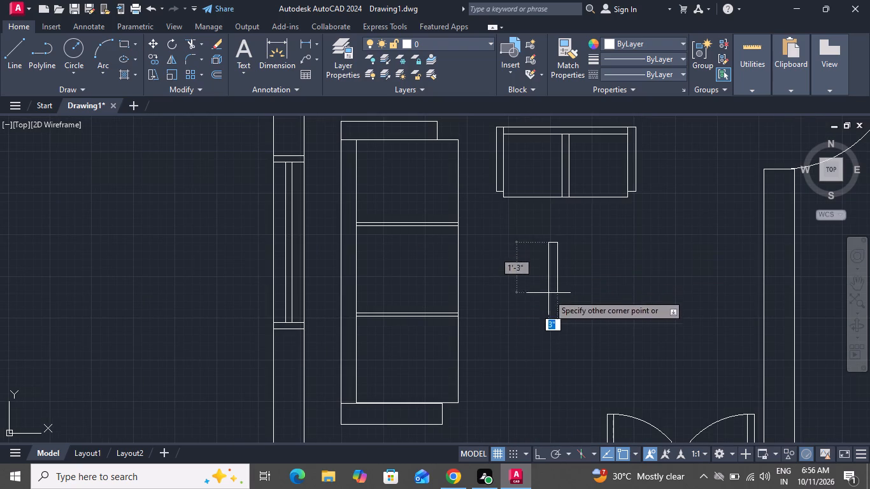
{"action": "left_click", "coordinate": [489, 344]}
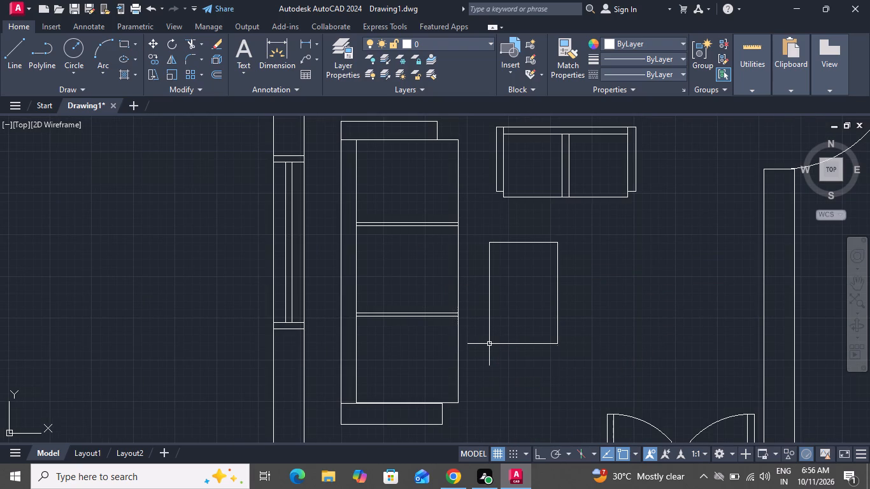
Offset the coffee table rectangle outward by 2".
{"action": "scroll", "coordinate": [520, 308], "scroll_direction": "down", "scroll_amount": 2}
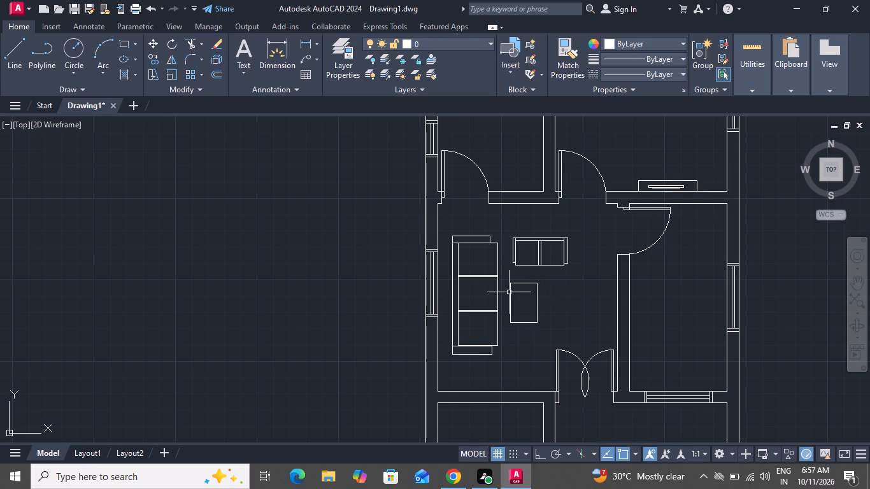
{"action": "type", "text": "o"}
{"action": "key", "text": "space"}
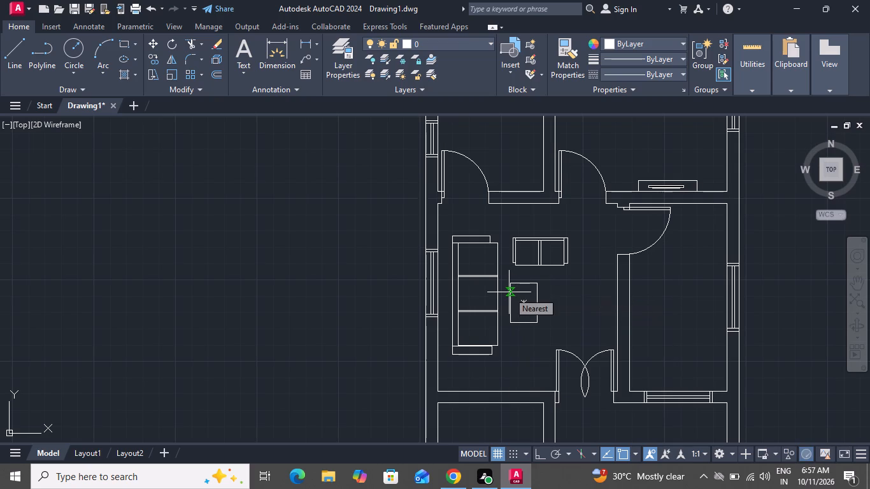
{"action": "key", "text": "2"}
{"action": "key", "text": "shift+quotedbl"}
{"action": "key", "text": "Return"}
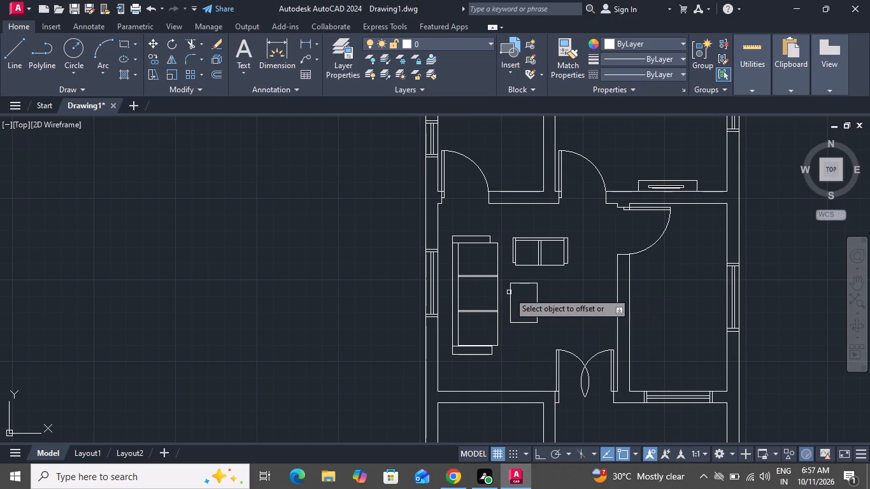
{"action": "left_click", "coordinate": [520, 283]}
{"action": "left_click", "coordinate": [543, 319]}
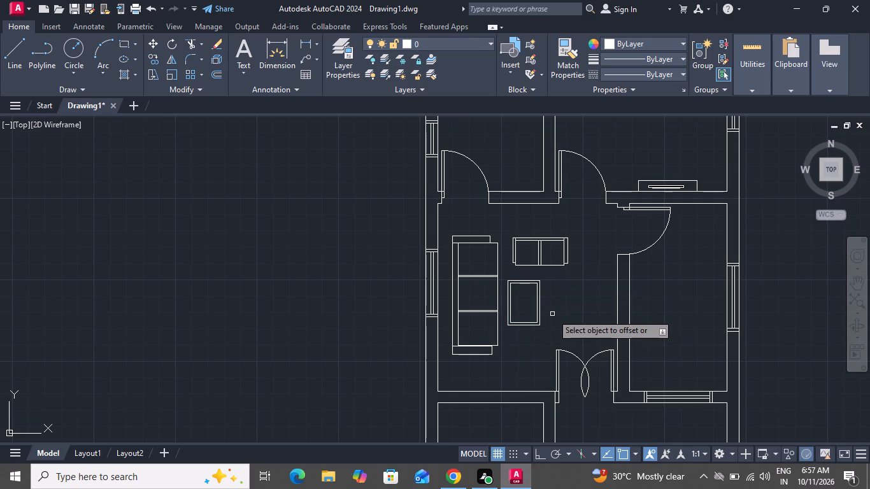
{"action": "right_click", "coordinate": [553, 313]}
{"action": "left_click", "coordinate": [596, 327]}
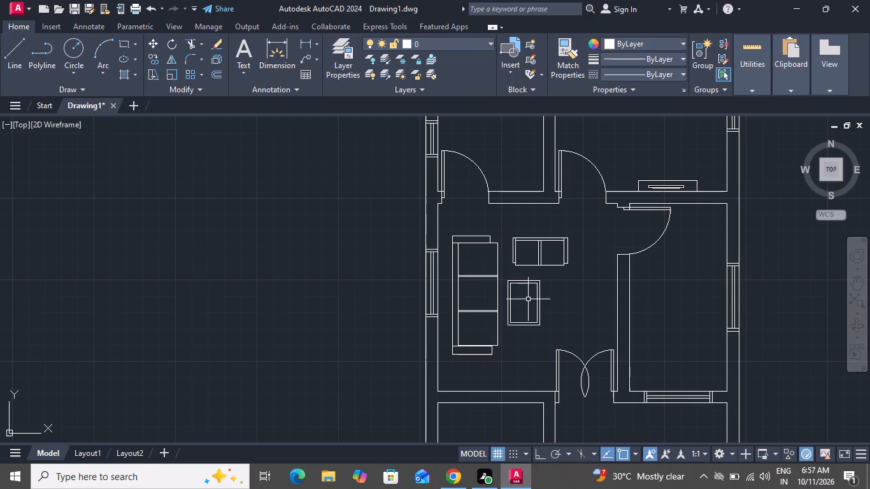
Draw a small, nearly square side table between the three-seat sofa's lower armrest and the room's lower wall.
{"action": "scroll", "coordinate": [534, 301], "scroll_direction": "down", "scroll_amount": 2}
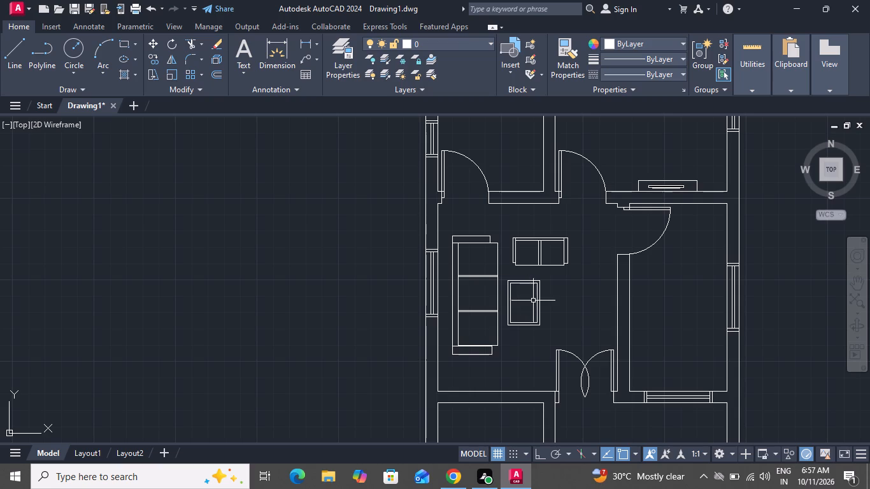
{"action": "scroll", "coordinate": [557, 292], "scroll_direction": "up", "scroll_amount": 2}
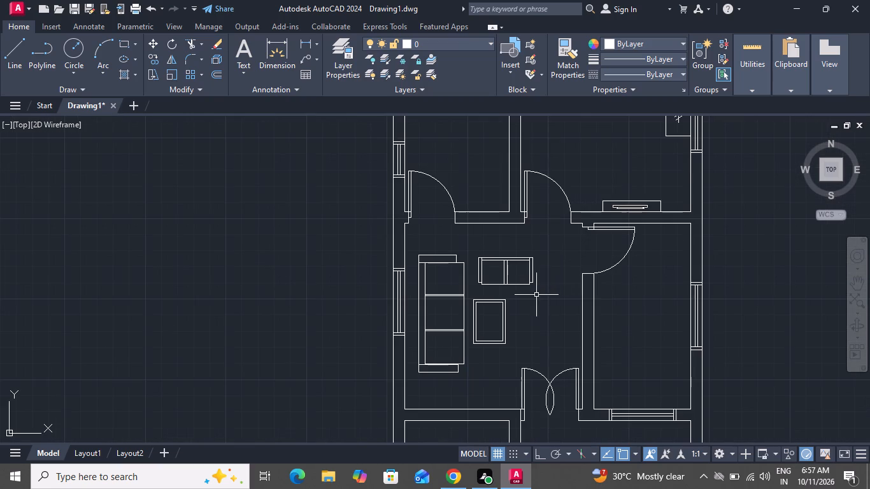
{"action": "left_click", "coordinate": [123, 44]}
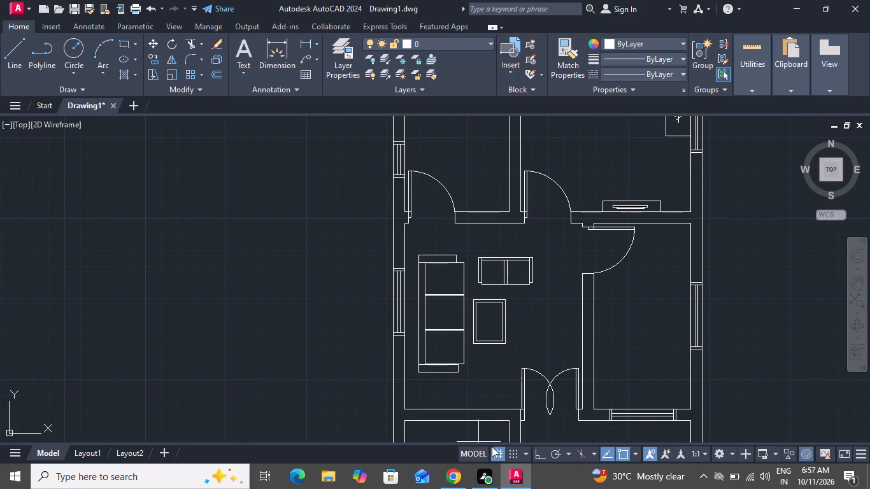
{"action": "scroll", "coordinate": [443, 404], "scroll_direction": "up", "scroll_amount": 3}
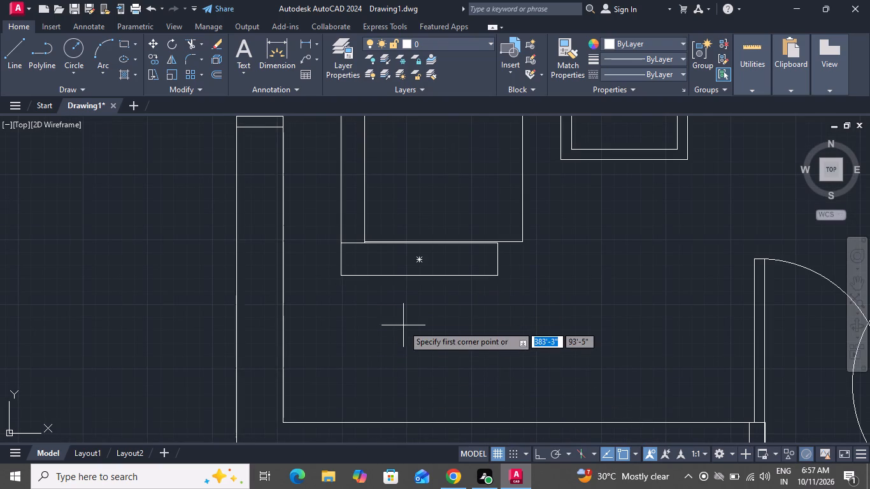
{"action": "left_click", "coordinate": [375, 306]}
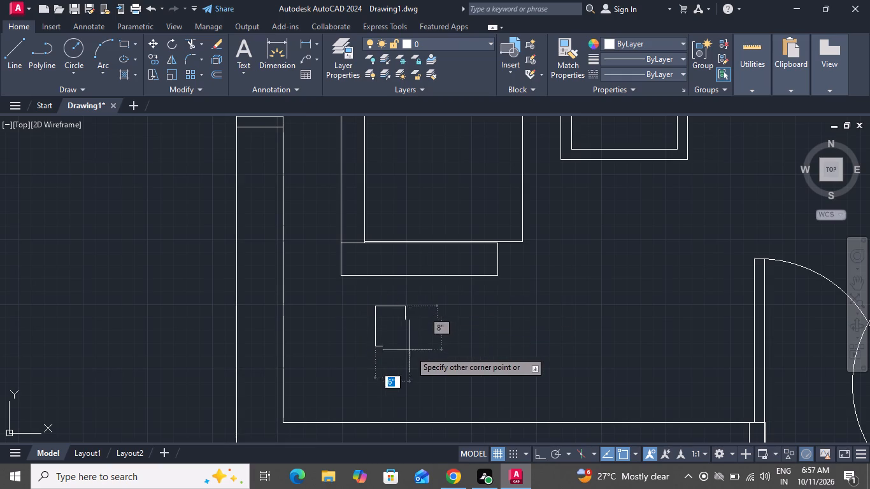
{"action": "left_click", "coordinate": [454, 379]}
Draw a circle with a radius of about 5" centred inside the small side table below the three-seat sofa.
{"action": "scroll", "coordinate": [367, 314], "scroll_direction": "down", "scroll_amount": 2}
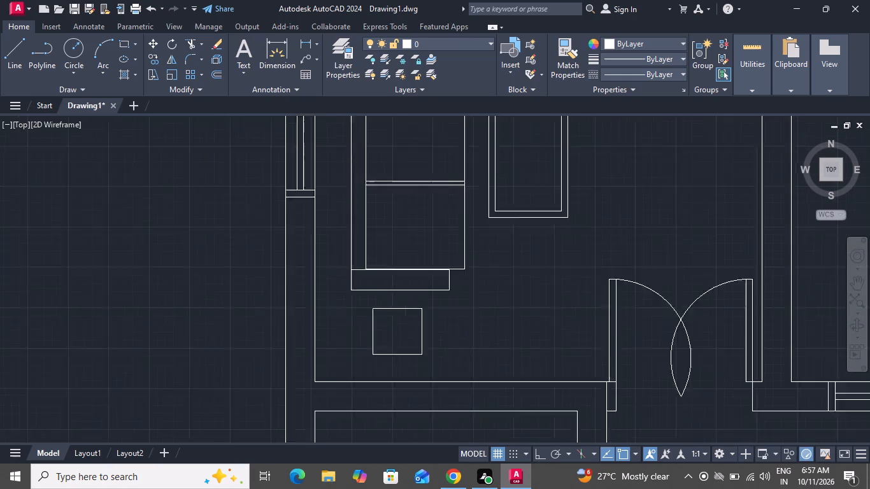
{"action": "scroll", "coordinate": [367, 314], "scroll_direction": "down", "scroll_amount": 1}
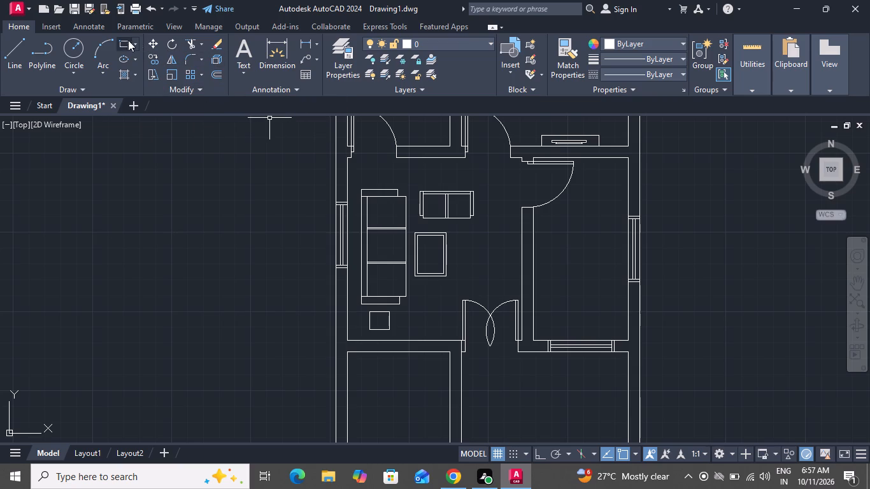
{"action": "left_click", "coordinate": [68, 48]}
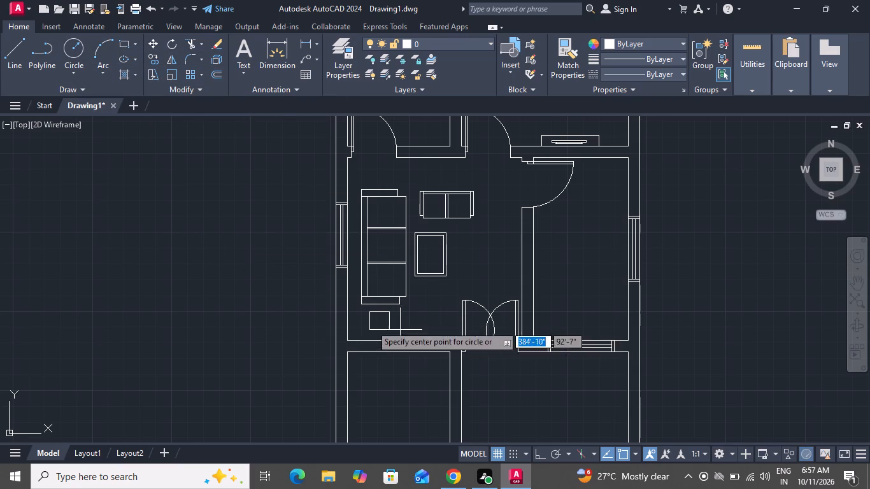
{"action": "scroll", "coordinate": [363, 323], "scroll_direction": "up", "scroll_amount": 2}
{"action": "left_click", "coordinate": [394, 320]}
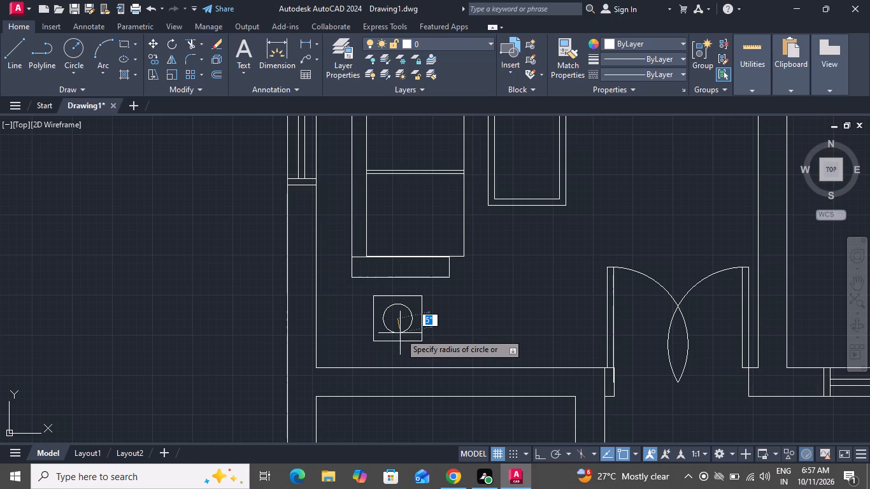
{"action": "left_click", "coordinate": [400, 333]}
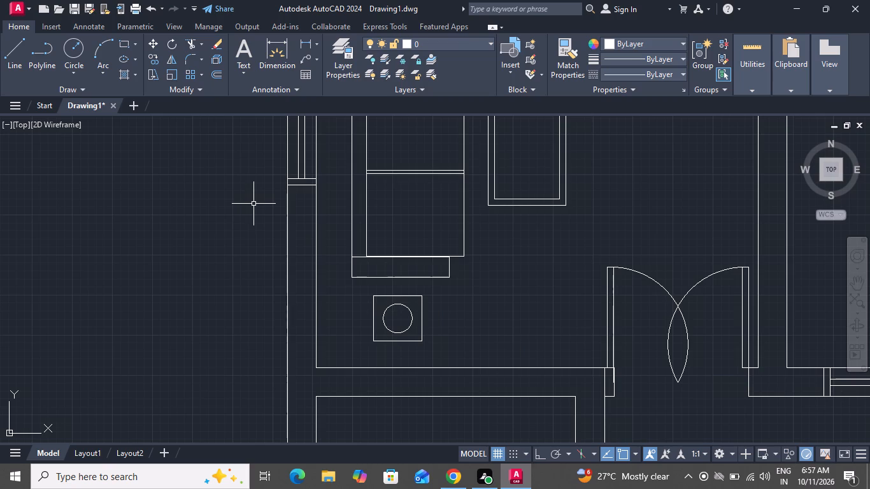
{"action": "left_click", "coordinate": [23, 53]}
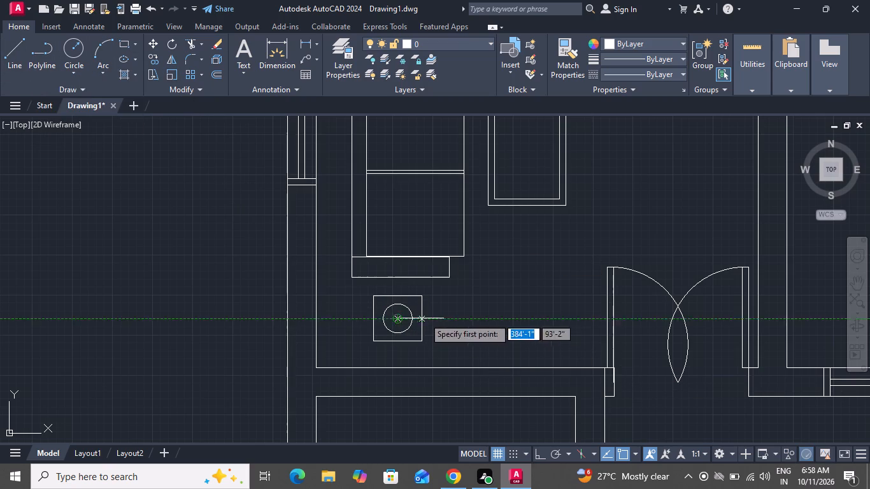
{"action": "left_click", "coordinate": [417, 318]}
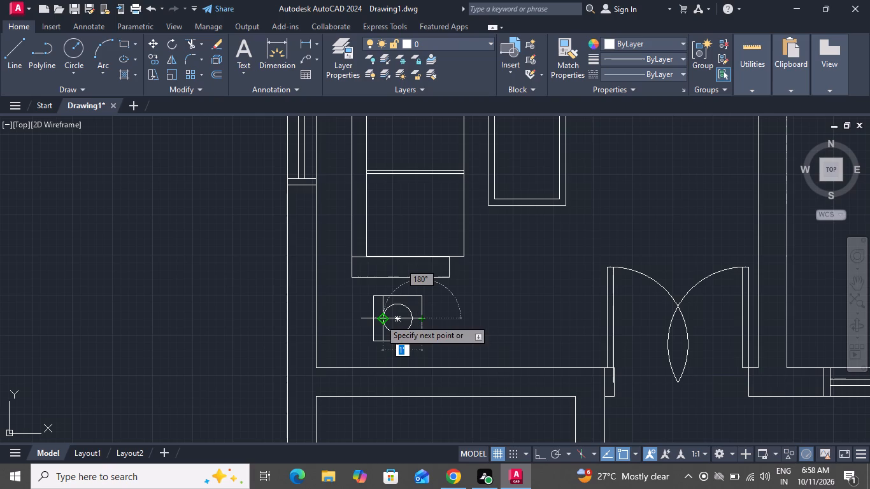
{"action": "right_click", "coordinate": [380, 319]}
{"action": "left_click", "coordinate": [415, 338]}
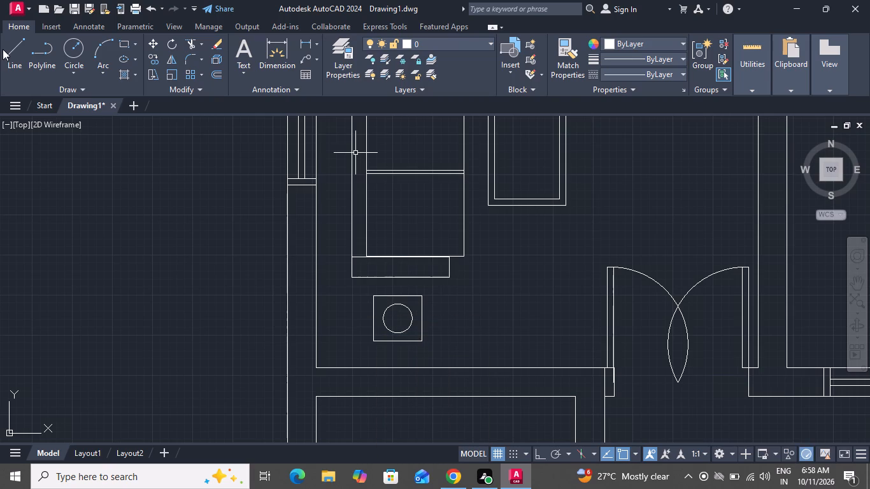
With Ortho mode on, draw a horizontal line about 1'-0" long through the side-table circle's centre, extending past both sides.
{"action": "left_click", "coordinate": [1, 52]}
{"action": "scroll", "coordinate": [410, 328], "scroll_direction": "up", "scroll_amount": 2}
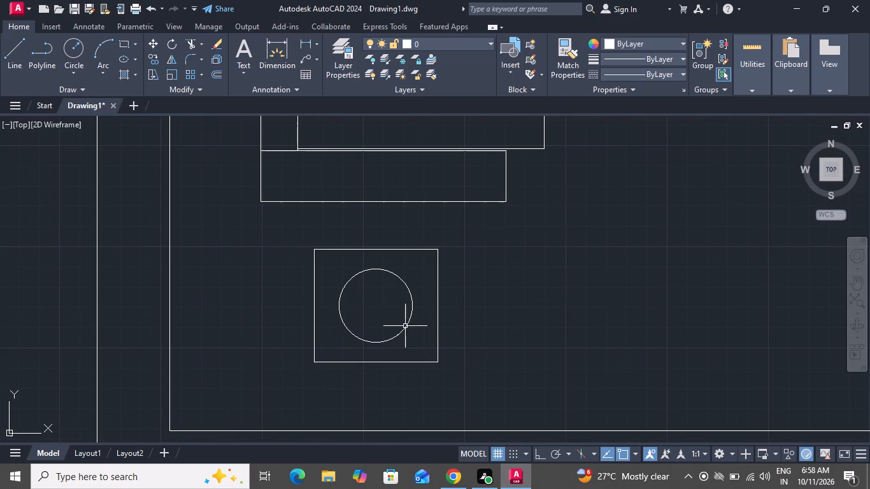
{"action": "left_click", "coordinate": [0, 46]}
{"action": "left_click", "coordinate": [11, 43]}
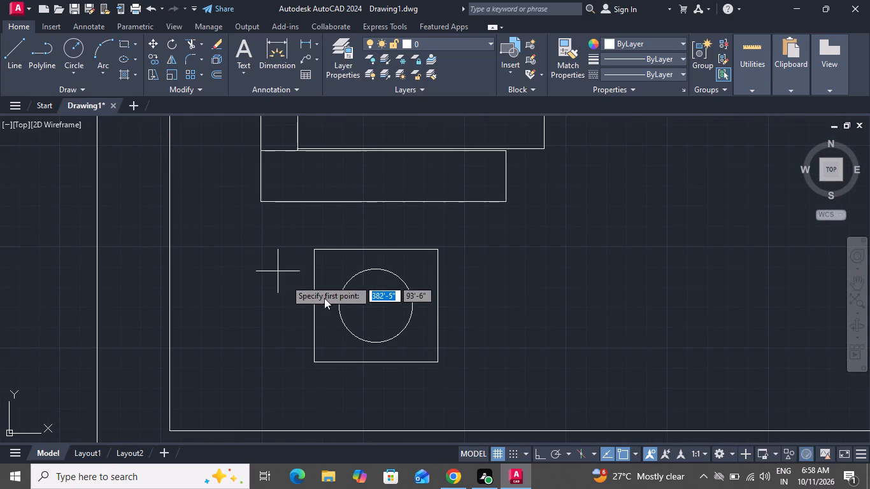
{"action": "left_click", "coordinate": [376, 306]}
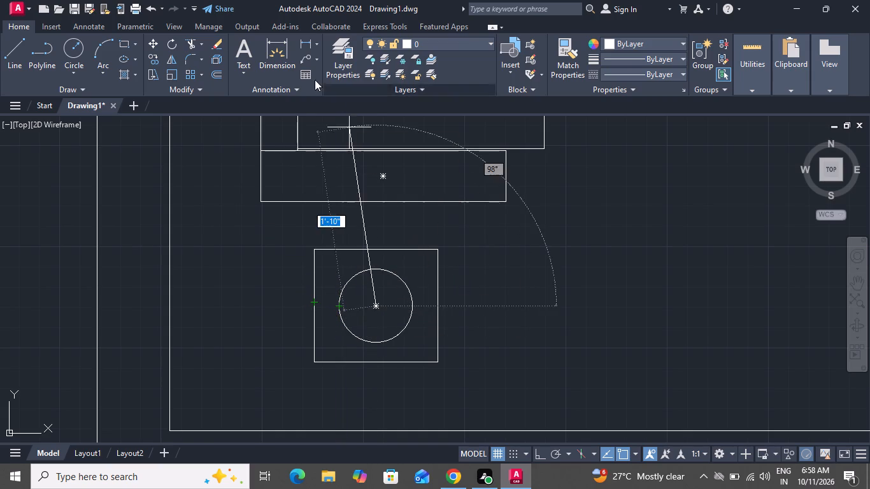
{"action": "left_click", "coordinate": [536, 452]}
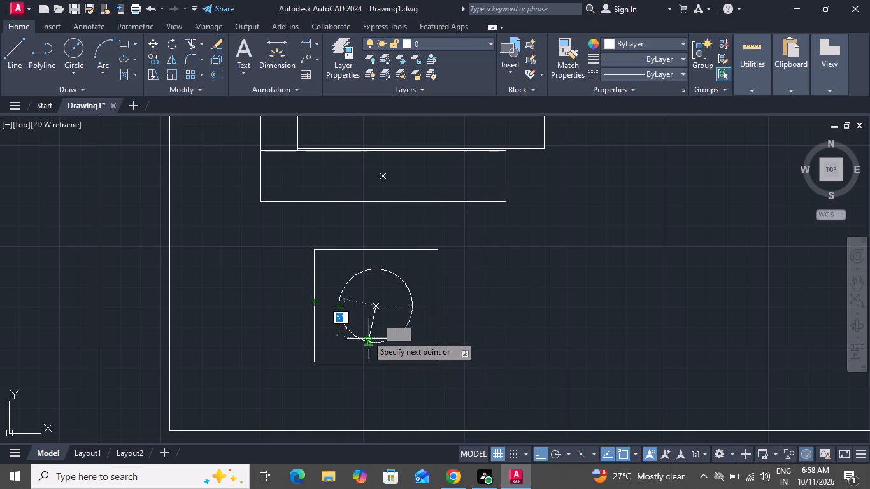
{"action": "scroll", "coordinate": [343, 313], "scroll_direction": "up", "scroll_amount": 1}
{"action": "left_click", "coordinate": [324, 309]}
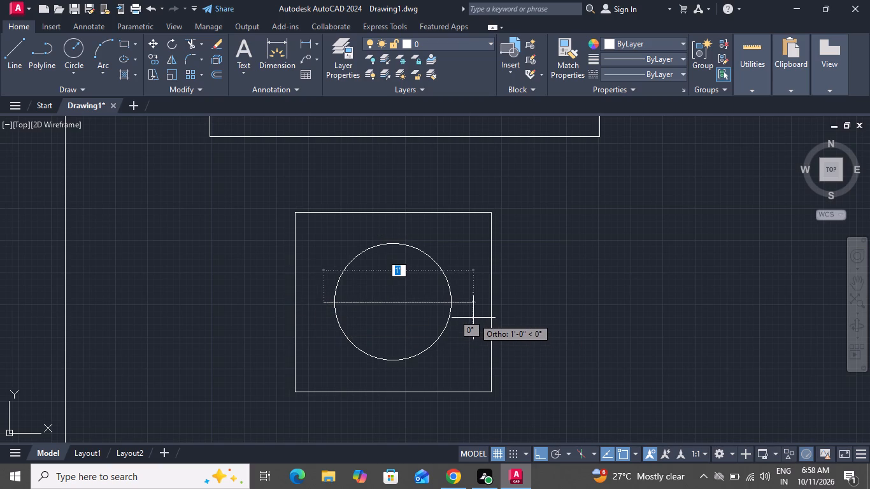
{"action": "left_click", "coordinate": [471, 318]}
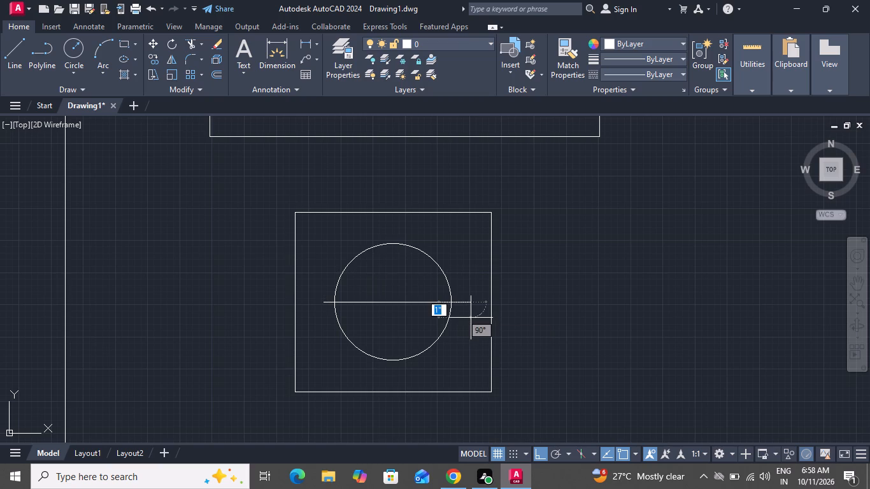
{"action": "right_click", "coordinate": [471, 318]}
{"action": "left_click", "coordinate": [503, 180]}
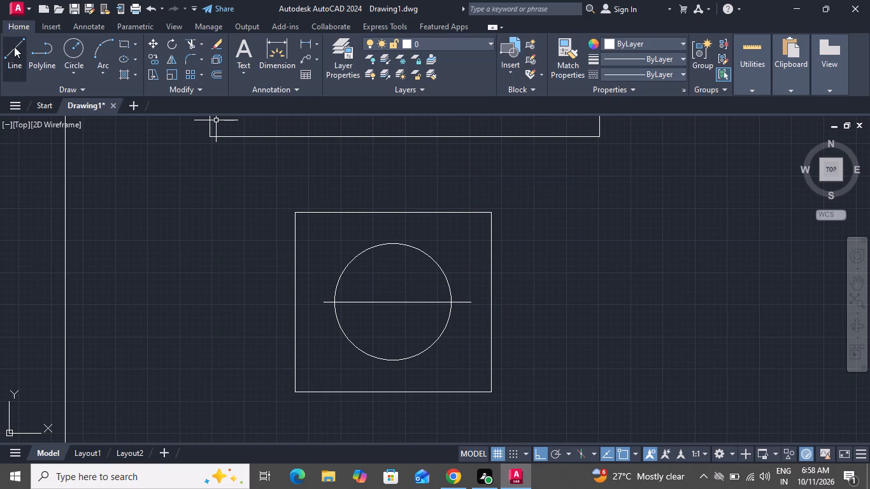
Draw a vertical line about 11" long through the middle of the side-table circle, extending past its top and bottom.
{"action": "left_click", "coordinate": [14, 46]}
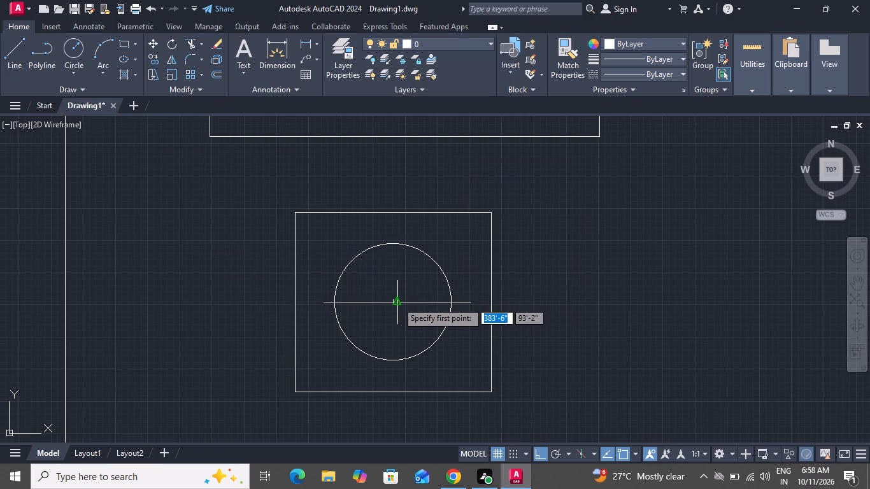
{"action": "left_click", "coordinate": [396, 232]}
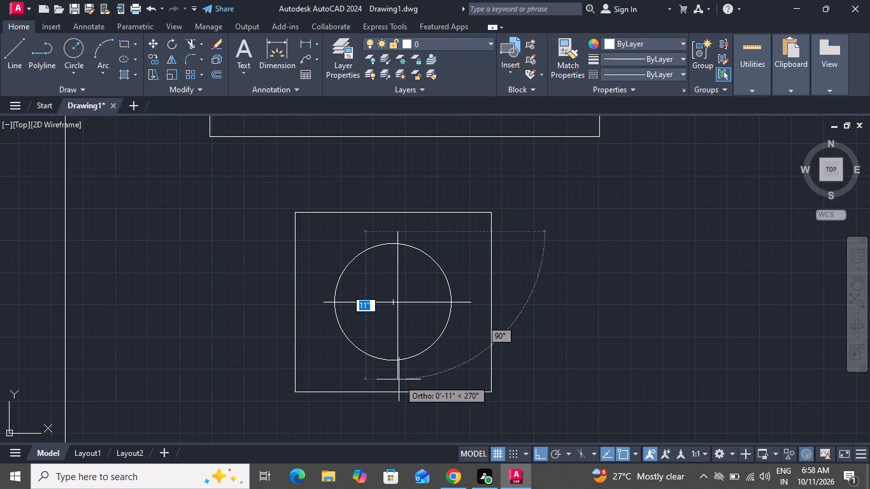
{"action": "left_click", "coordinate": [399, 379]}
{"action": "right_click", "coordinate": [397, 378]}
{"action": "left_click", "coordinate": [437, 248]}
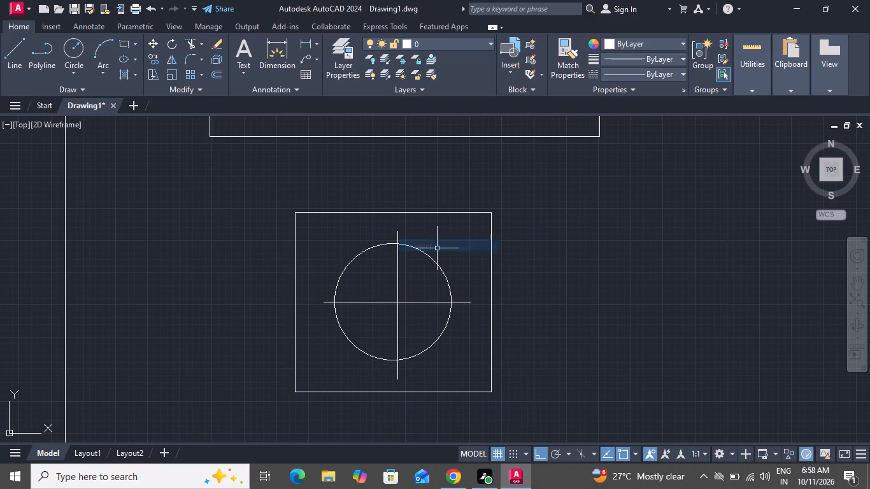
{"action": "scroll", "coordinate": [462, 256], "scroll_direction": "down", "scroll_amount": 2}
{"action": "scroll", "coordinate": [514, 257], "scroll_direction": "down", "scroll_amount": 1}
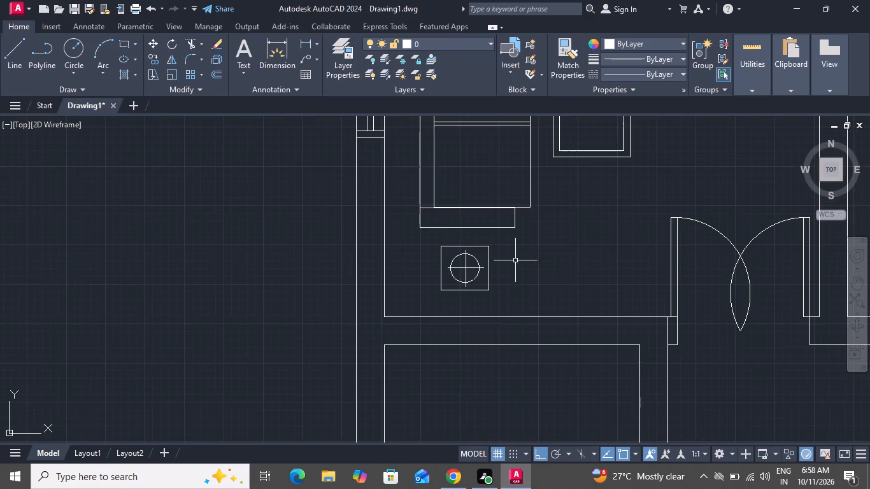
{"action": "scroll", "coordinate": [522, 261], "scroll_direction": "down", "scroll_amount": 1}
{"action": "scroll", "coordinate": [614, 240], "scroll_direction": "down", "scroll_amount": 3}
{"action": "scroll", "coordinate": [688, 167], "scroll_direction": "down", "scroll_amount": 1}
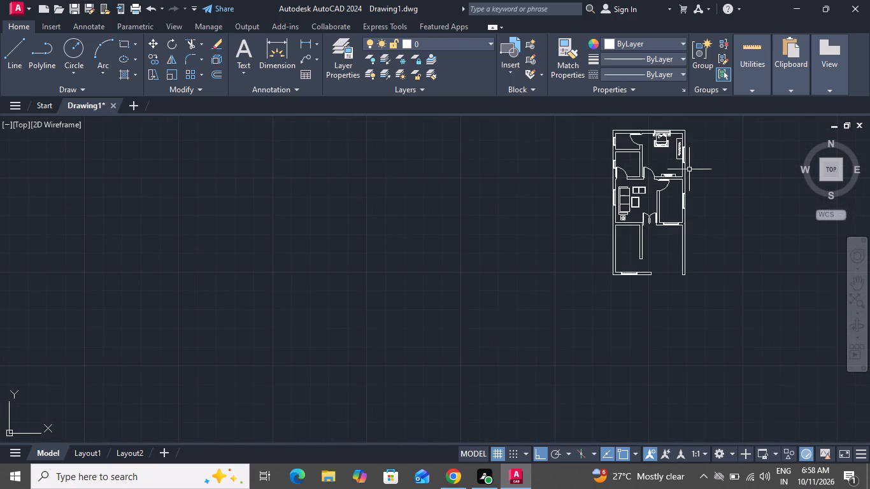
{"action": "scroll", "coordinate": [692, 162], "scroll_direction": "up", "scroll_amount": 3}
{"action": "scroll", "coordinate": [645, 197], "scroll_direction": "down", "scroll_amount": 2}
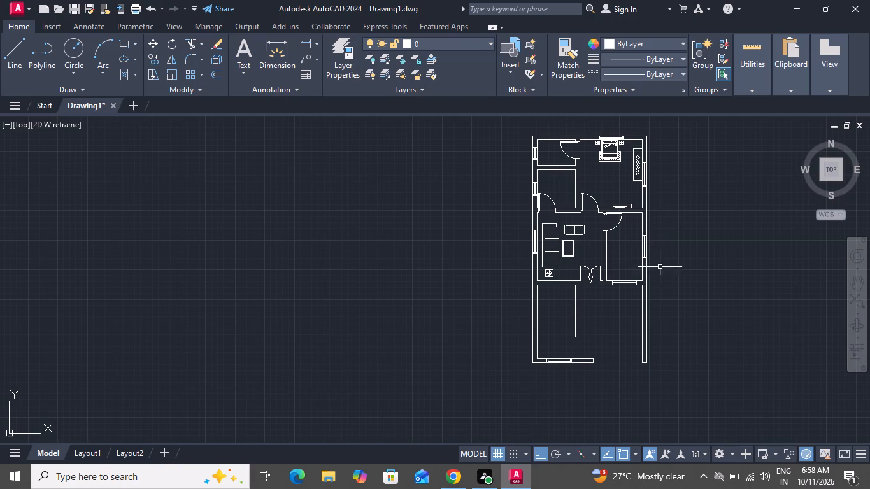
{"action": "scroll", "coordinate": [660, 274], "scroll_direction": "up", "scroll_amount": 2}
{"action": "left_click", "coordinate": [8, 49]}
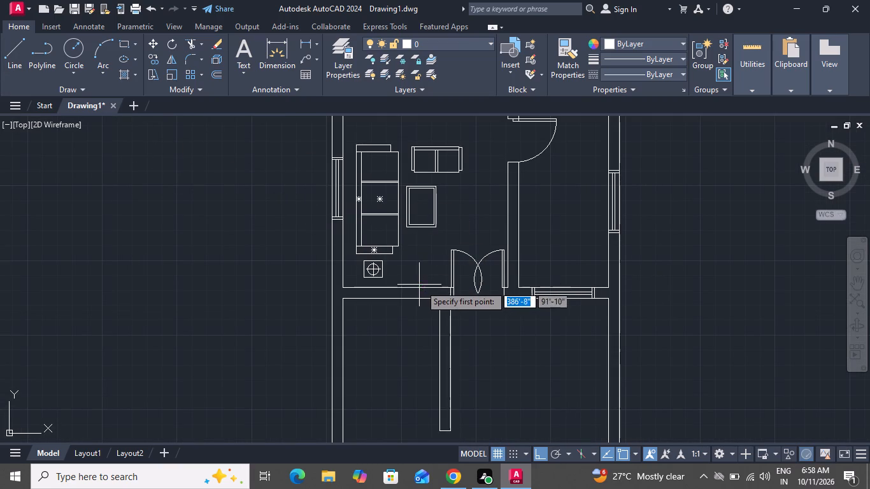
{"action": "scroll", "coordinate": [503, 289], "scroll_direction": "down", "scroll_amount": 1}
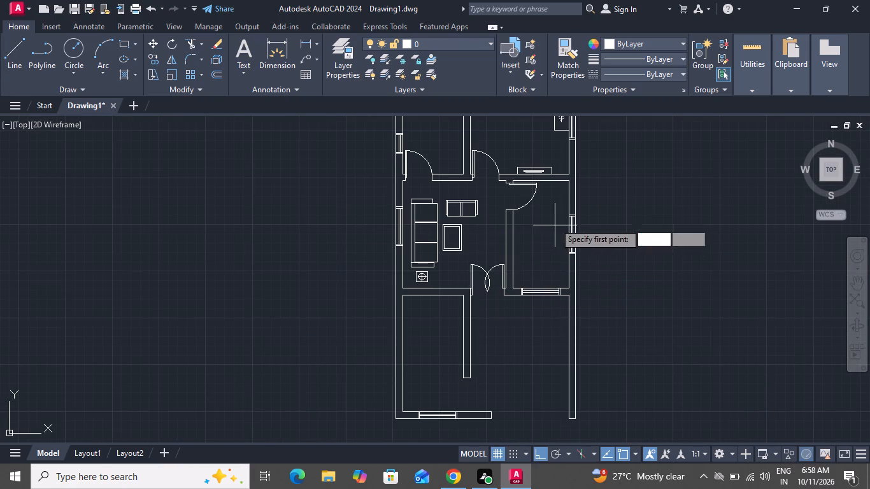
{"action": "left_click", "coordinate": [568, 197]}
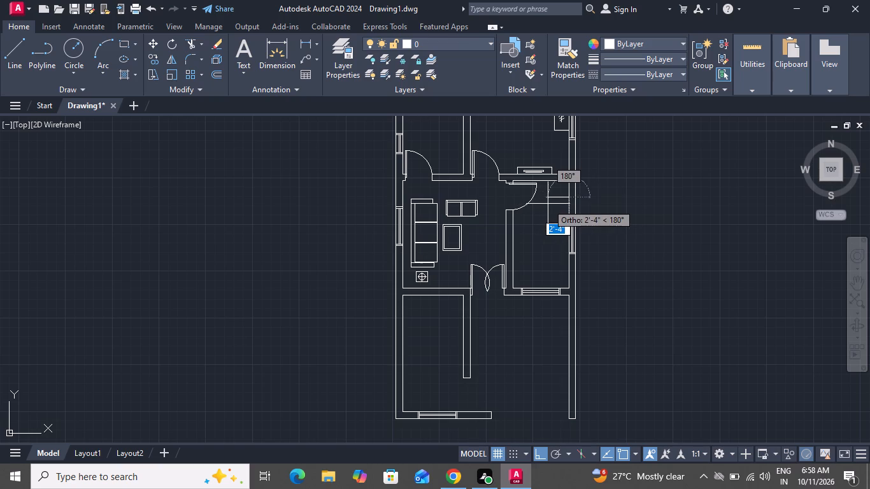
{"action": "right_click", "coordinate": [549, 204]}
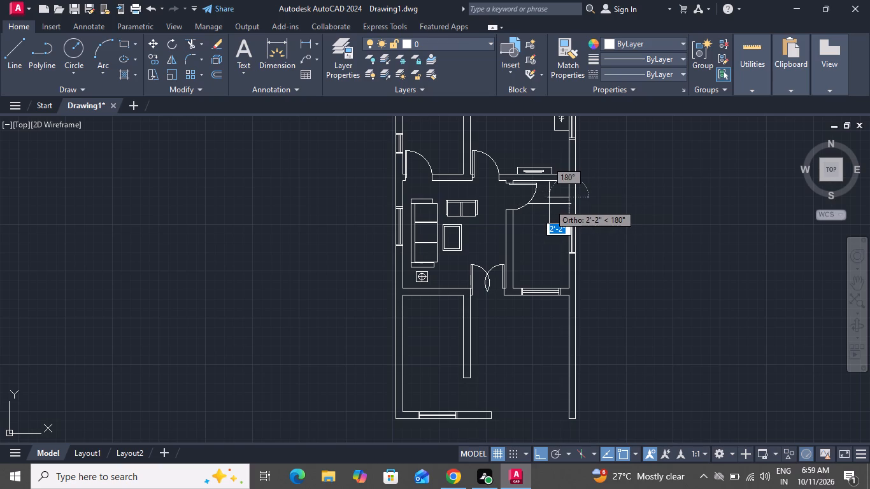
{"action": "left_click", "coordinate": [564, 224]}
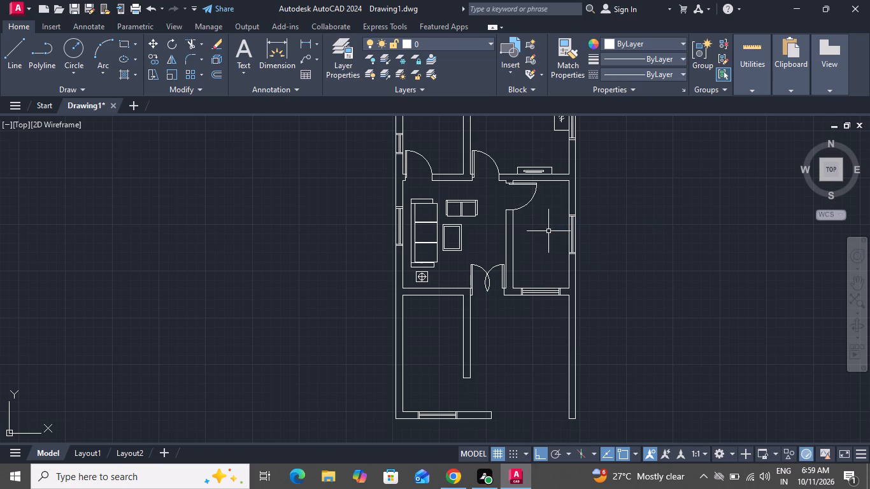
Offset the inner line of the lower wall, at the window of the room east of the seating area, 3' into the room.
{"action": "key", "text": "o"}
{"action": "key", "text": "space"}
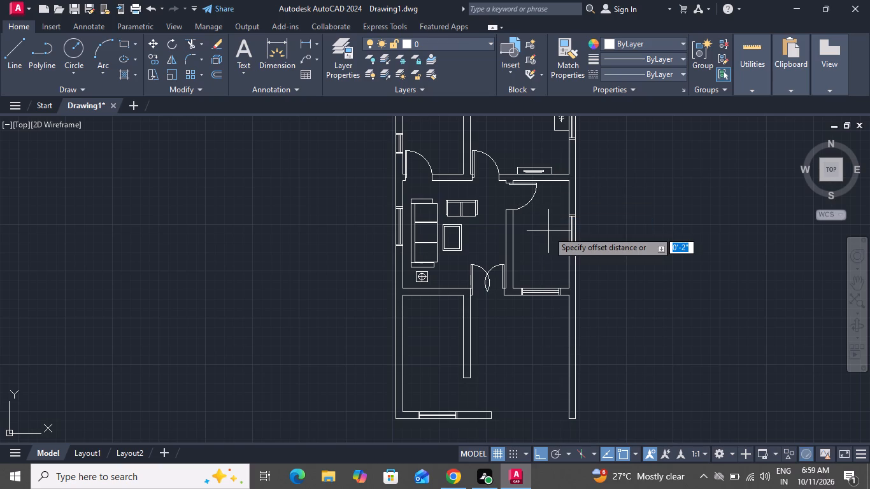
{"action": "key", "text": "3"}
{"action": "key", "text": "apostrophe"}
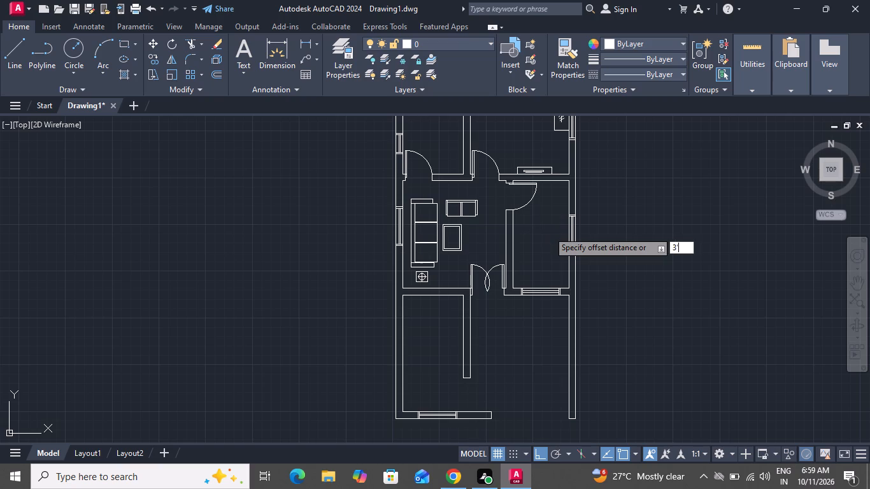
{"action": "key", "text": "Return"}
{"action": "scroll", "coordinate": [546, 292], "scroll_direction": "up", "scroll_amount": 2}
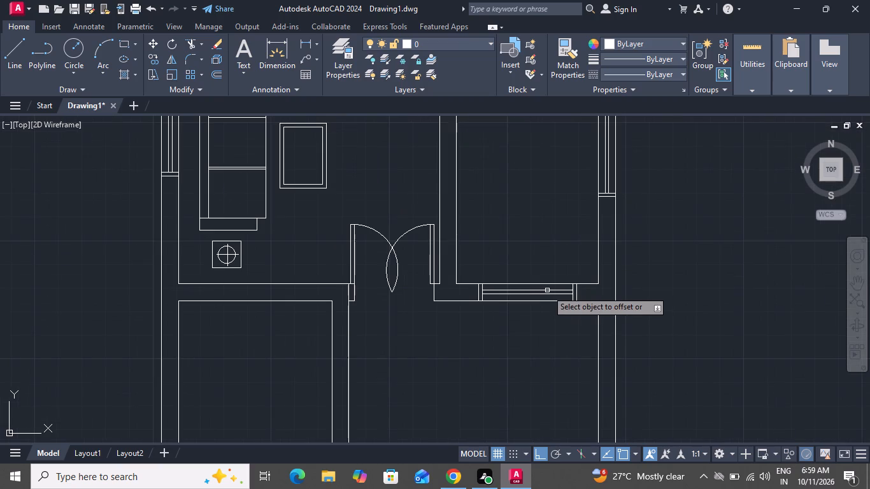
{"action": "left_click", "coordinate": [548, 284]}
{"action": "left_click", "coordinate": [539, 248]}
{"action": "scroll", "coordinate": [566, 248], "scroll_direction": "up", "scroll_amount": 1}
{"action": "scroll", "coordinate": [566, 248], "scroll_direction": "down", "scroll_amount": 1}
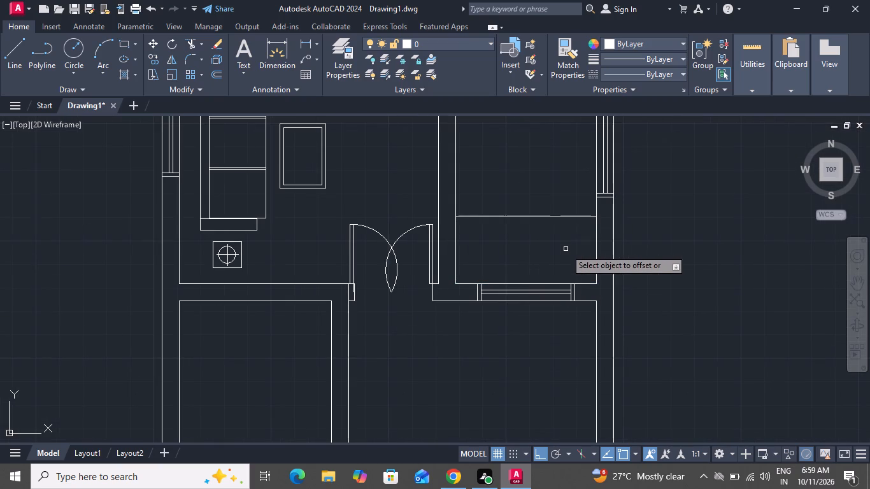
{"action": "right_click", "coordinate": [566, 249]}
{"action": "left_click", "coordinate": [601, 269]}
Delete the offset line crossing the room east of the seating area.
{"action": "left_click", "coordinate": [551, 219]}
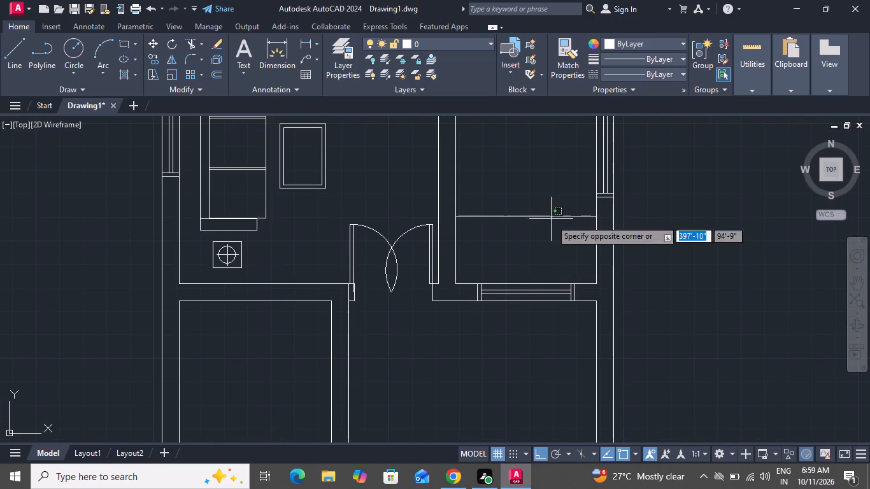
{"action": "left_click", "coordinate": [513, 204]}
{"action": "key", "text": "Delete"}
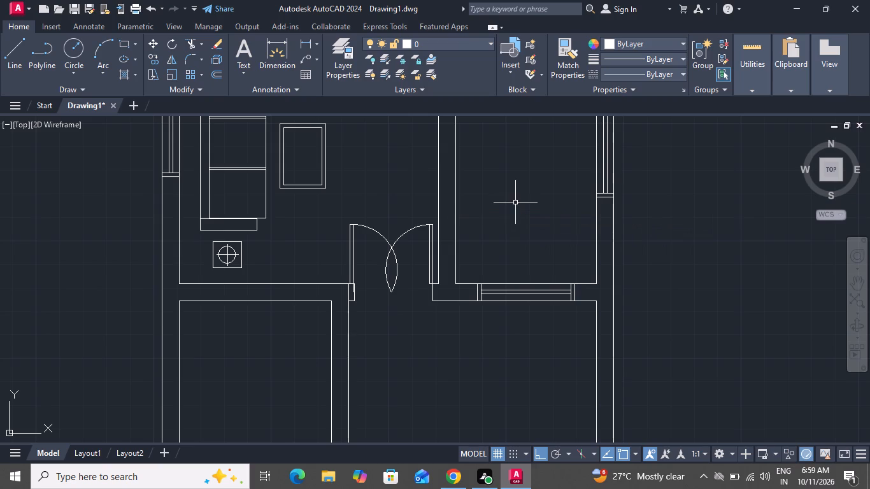
Offset the inner lines of the lower wall and the east wall 2' into the room east of the seating area.
{"action": "key", "text": "o"}
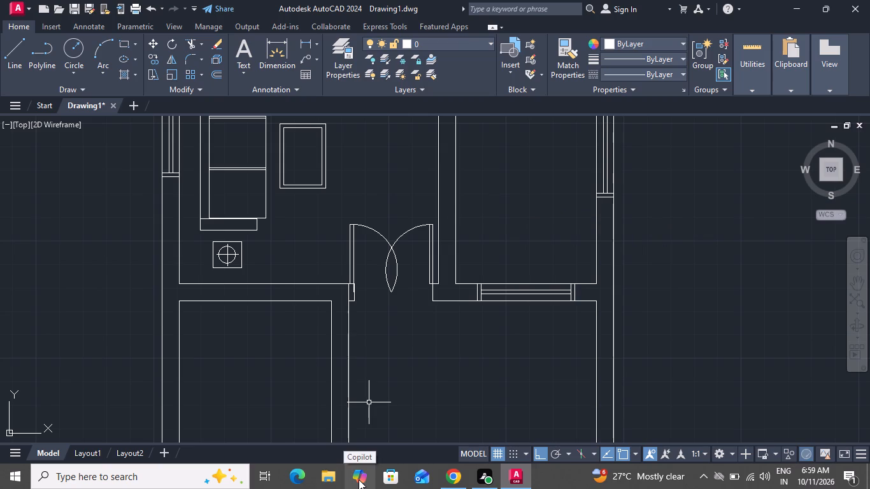
{"action": "key", "text": "space"}
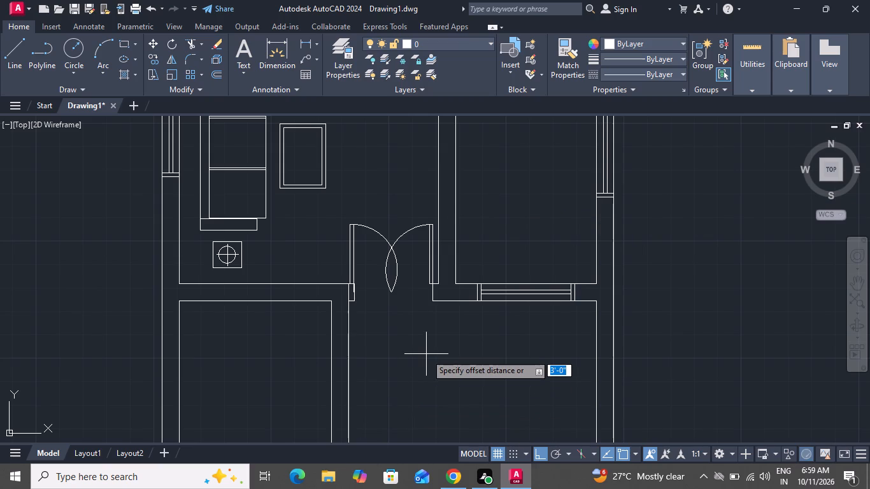
{"action": "type", "text": "2'"}
{"action": "key", "text": "Return"}
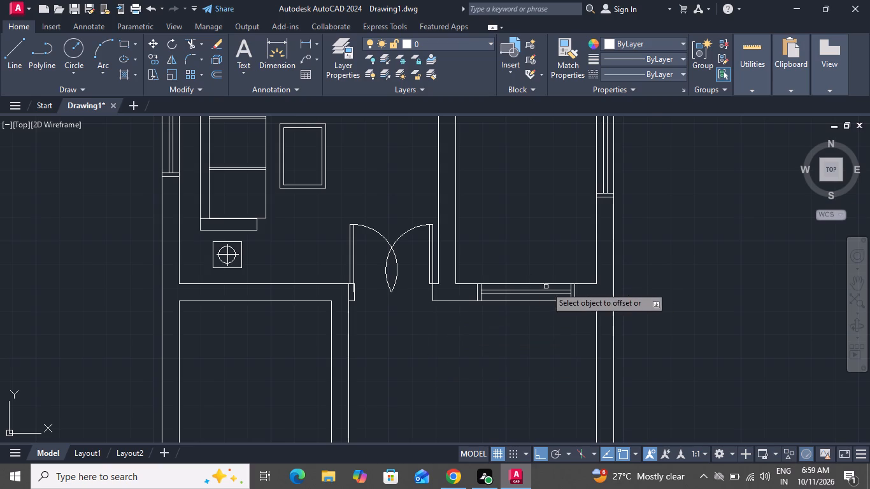
{"action": "scroll", "coordinate": [546, 283], "scroll_direction": "up", "scroll_amount": 1}
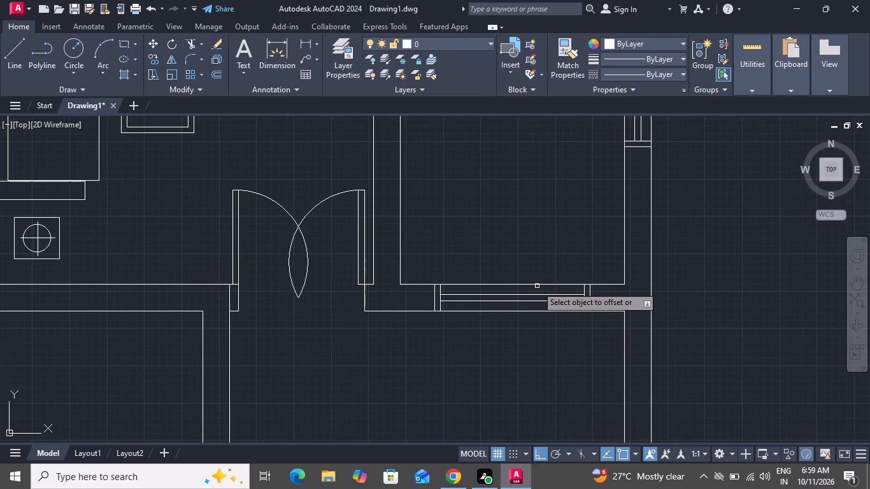
{"action": "left_click", "coordinate": [537, 284]}
{"action": "left_click", "coordinate": [499, 209]}
{"action": "scroll", "coordinate": [545, 275], "scroll_direction": "down", "scroll_amount": 2}
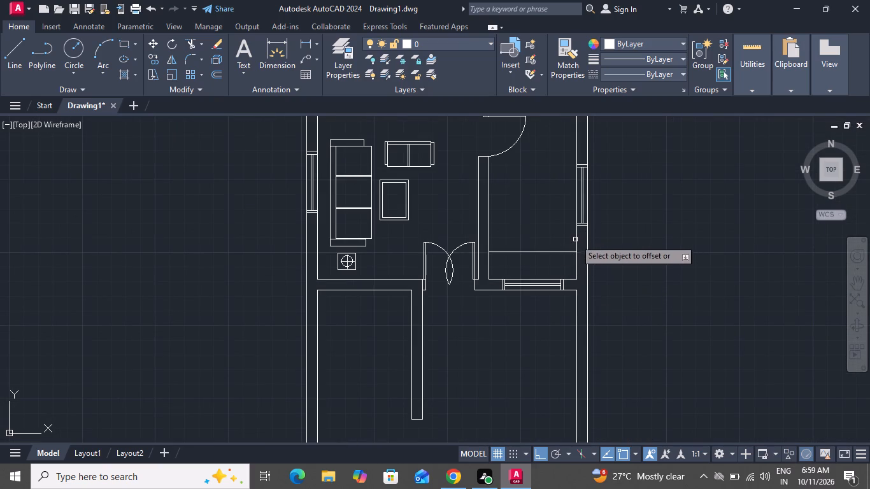
{"action": "left_click_drag", "start_coordinate": [576, 240], "coordinate": [570, 241]}
{"action": "left_click", "coordinate": [527, 241]}
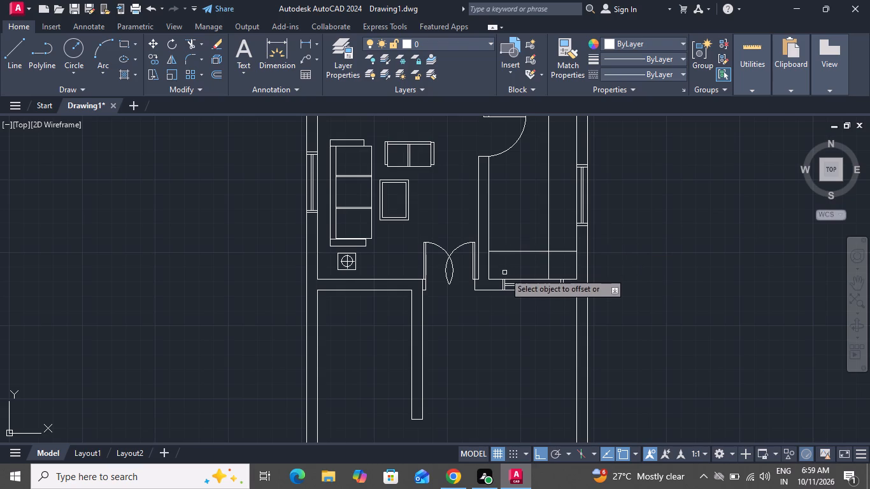
{"action": "right_click", "coordinate": [522, 239]}
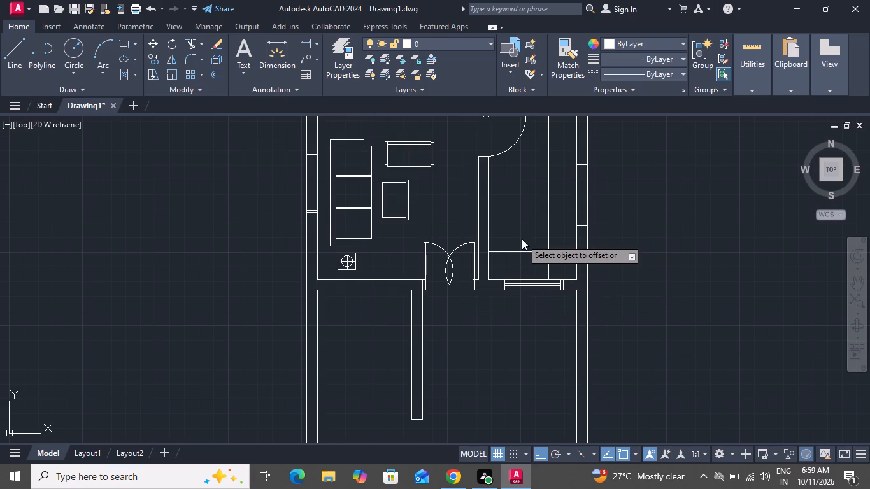
{"action": "left_click", "coordinate": [564, 255]}
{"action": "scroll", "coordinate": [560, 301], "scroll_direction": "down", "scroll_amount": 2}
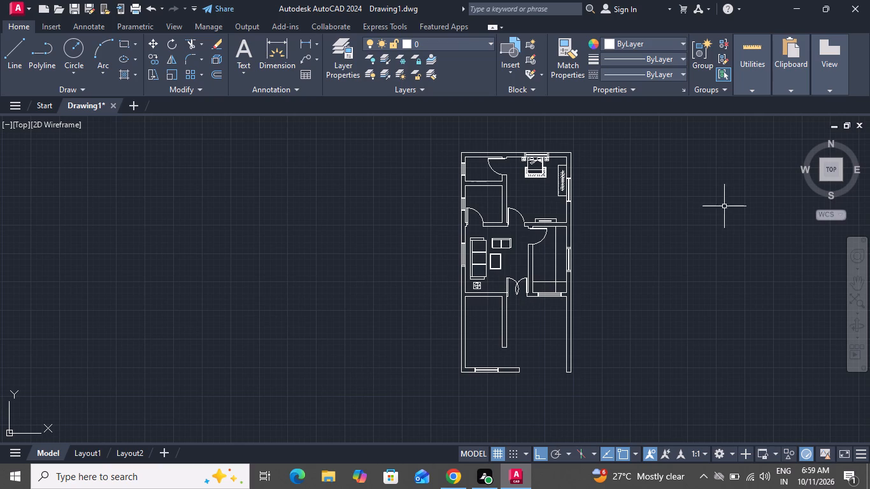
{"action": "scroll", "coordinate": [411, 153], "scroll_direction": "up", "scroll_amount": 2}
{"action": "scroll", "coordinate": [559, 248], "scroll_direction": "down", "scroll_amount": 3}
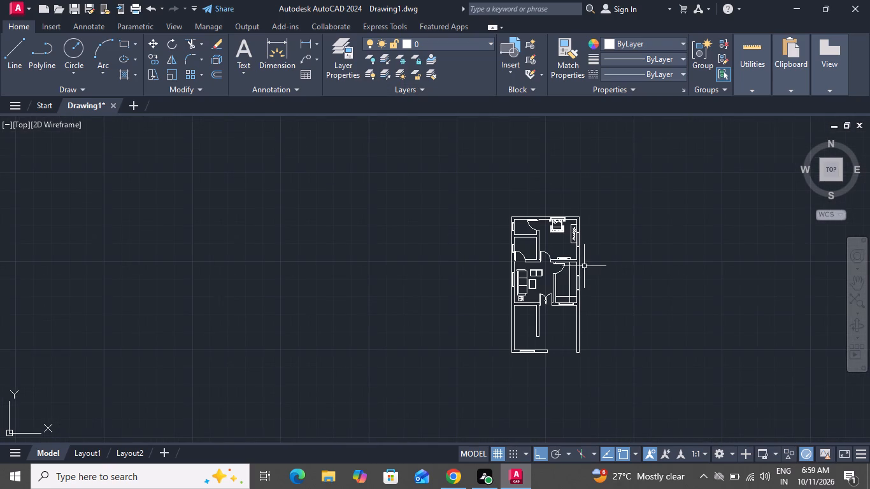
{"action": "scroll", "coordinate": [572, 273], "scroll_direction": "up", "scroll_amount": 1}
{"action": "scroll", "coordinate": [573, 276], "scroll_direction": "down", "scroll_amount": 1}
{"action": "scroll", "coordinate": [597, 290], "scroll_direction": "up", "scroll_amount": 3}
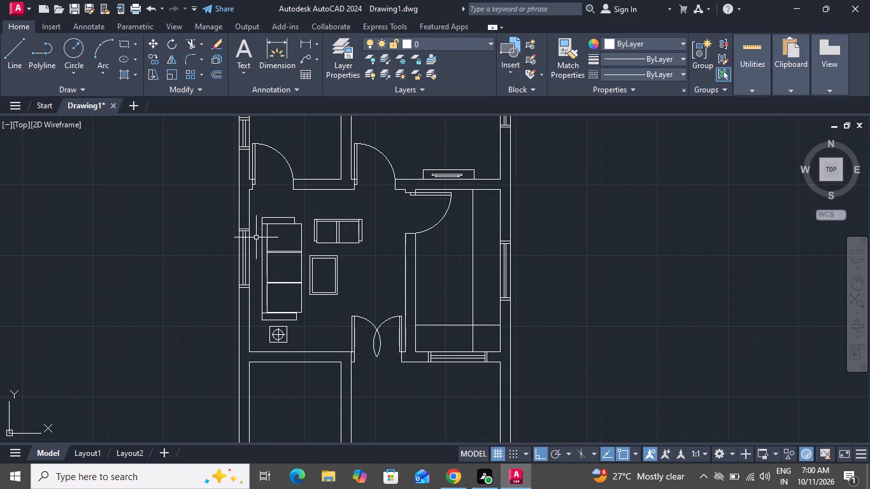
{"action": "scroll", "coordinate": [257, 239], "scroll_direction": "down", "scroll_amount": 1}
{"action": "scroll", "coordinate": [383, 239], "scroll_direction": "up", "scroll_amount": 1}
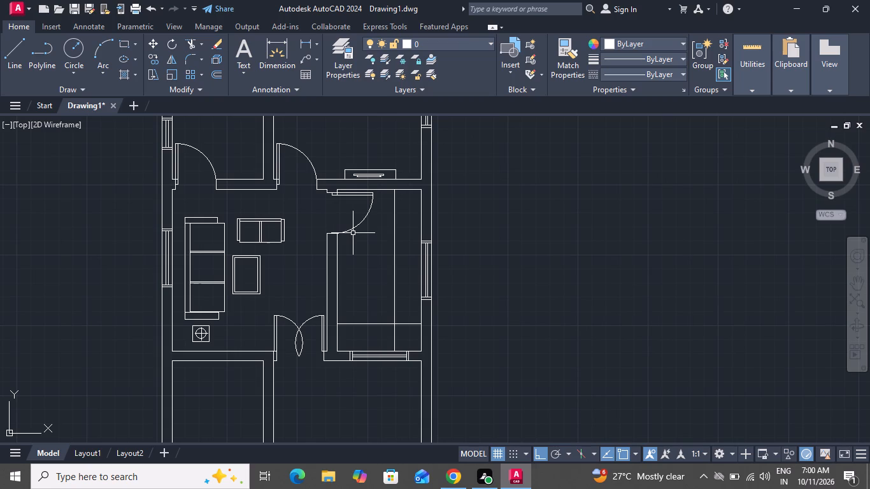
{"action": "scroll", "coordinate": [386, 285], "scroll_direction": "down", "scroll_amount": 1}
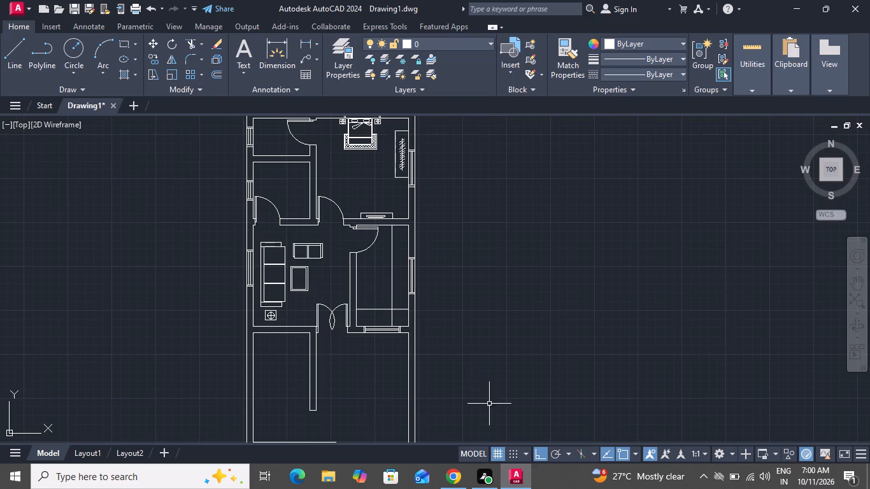
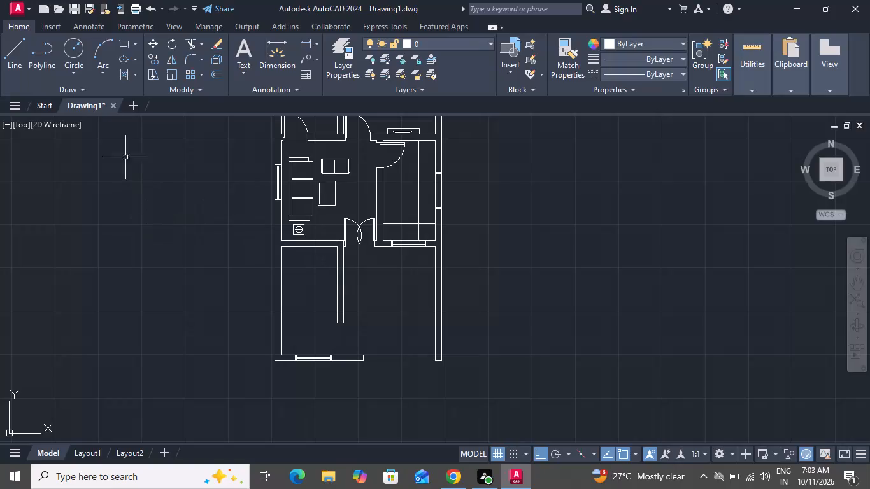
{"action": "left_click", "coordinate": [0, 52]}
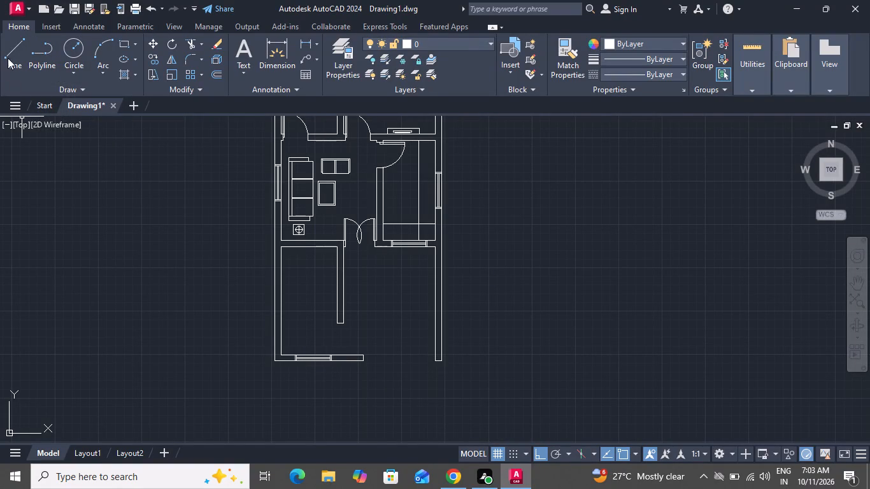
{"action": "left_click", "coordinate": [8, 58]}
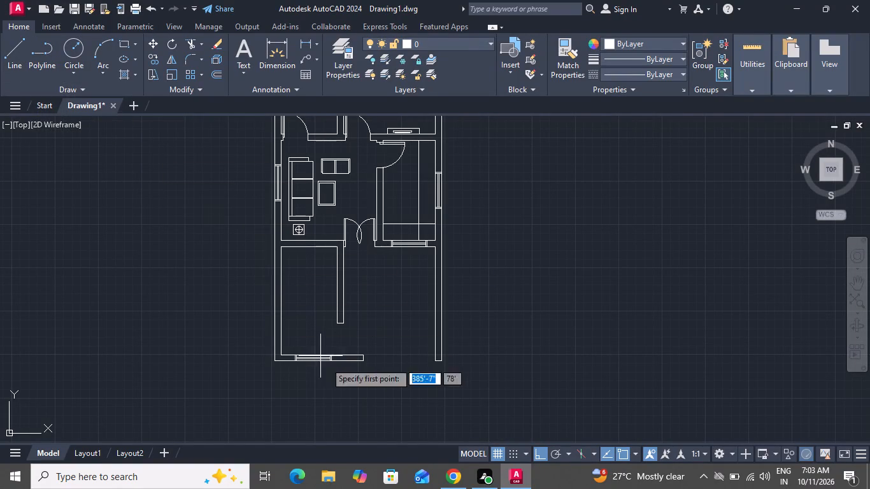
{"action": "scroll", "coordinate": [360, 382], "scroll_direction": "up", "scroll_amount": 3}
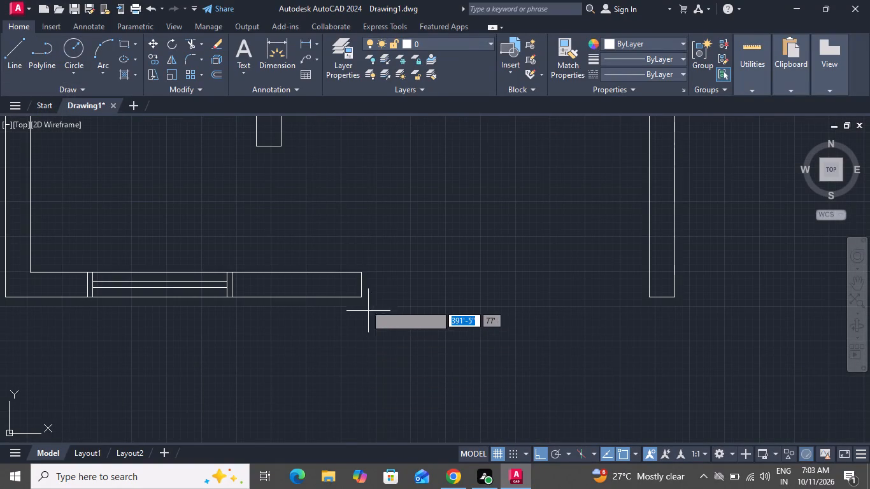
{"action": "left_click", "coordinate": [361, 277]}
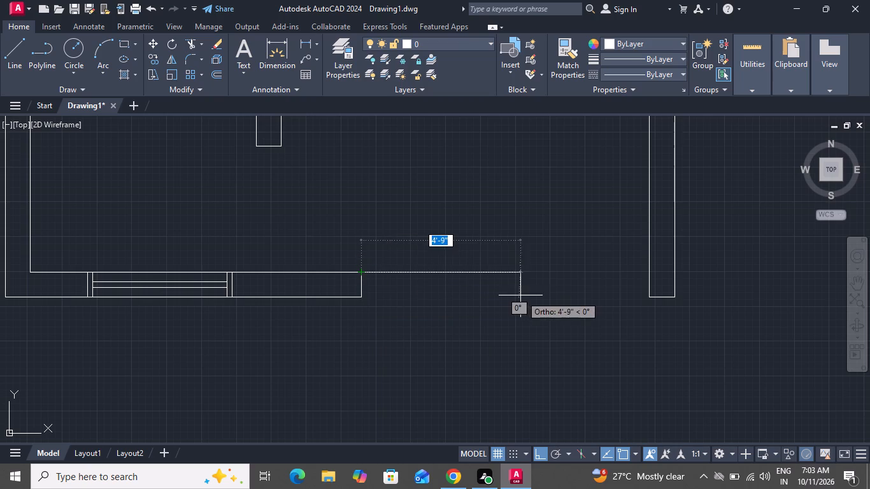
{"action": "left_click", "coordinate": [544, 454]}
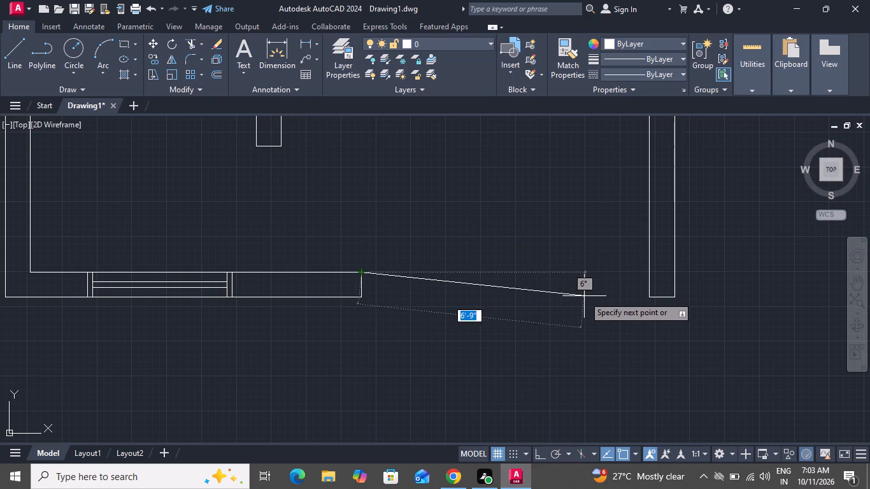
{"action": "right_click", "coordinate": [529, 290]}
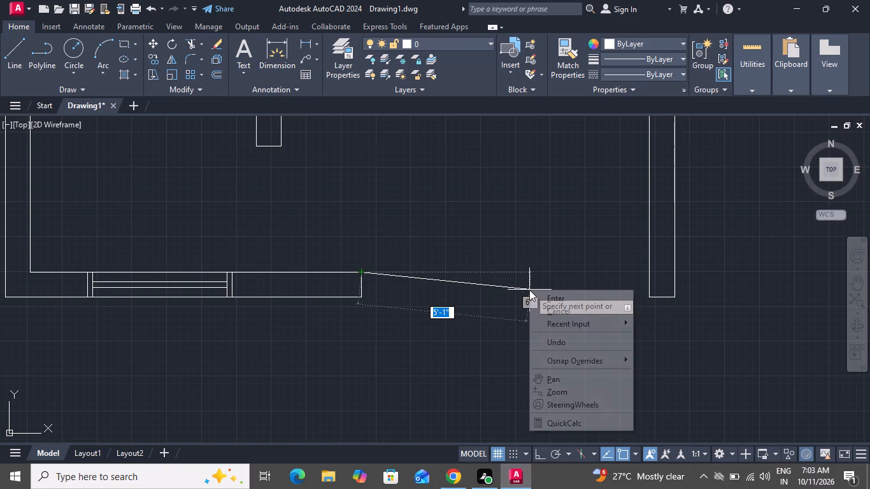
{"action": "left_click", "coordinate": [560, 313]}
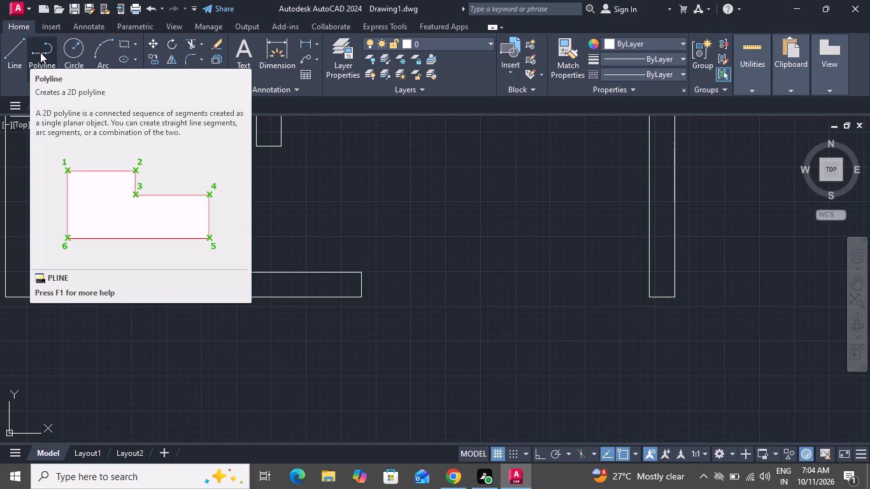
Draw a short horizontal line closing the east counter just below the room's upper wall, from the counter line to the east wall.
{"action": "scroll", "coordinate": [504, 482], "scroll_direction": "down", "scroll_amount": 1}
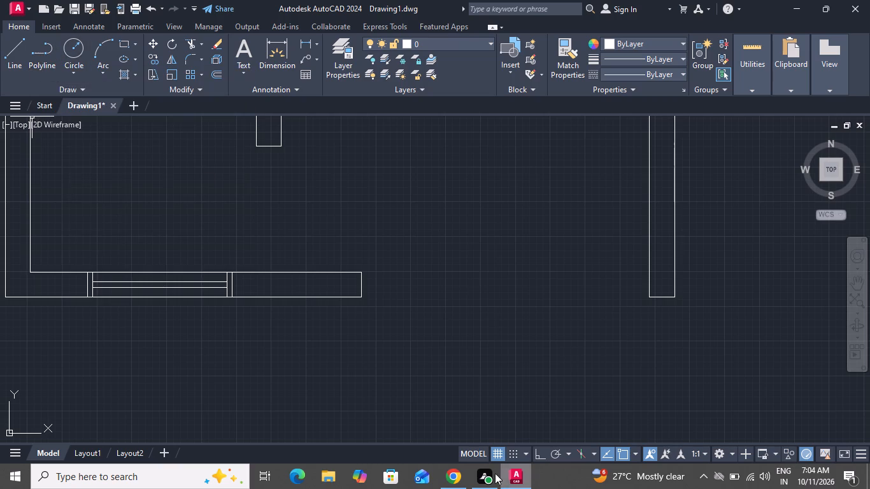
{"action": "scroll", "coordinate": [495, 473], "scroll_direction": "down", "scroll_amount": 1}
{"action": "scroll", "coordinate": [414, 393], "scroll_direction": "down", "scroll_amount": 4}
{"action": "scroll", "coordinate": [467, 260], "scroll_direction": "up", "scroll_amount": 1}
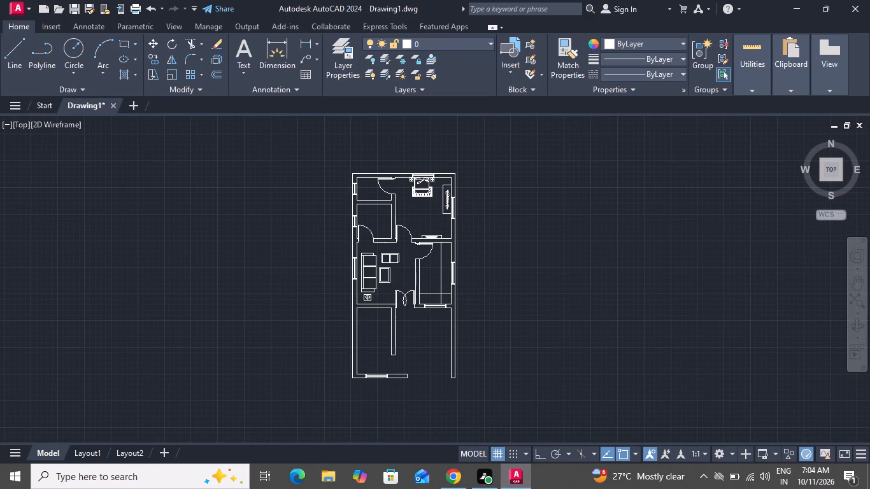
{"action": "scroll", "coordinate": [165, 117], "scroll_direction": "up", "scroll_amount": 1}
{"action": "left_click", "coordinate": [17, 56]}
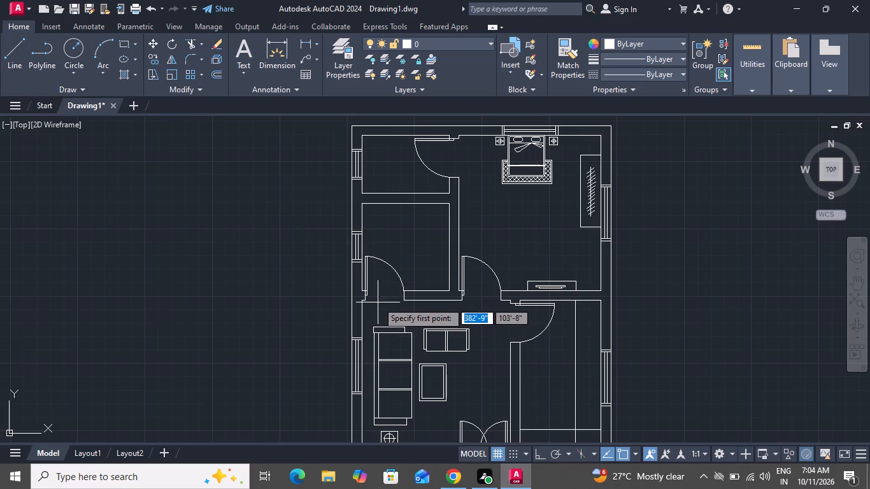
{"action": "scroll", "coordinate": [374, 301], "scroll_direction": "down", "scroll_amount": 2}
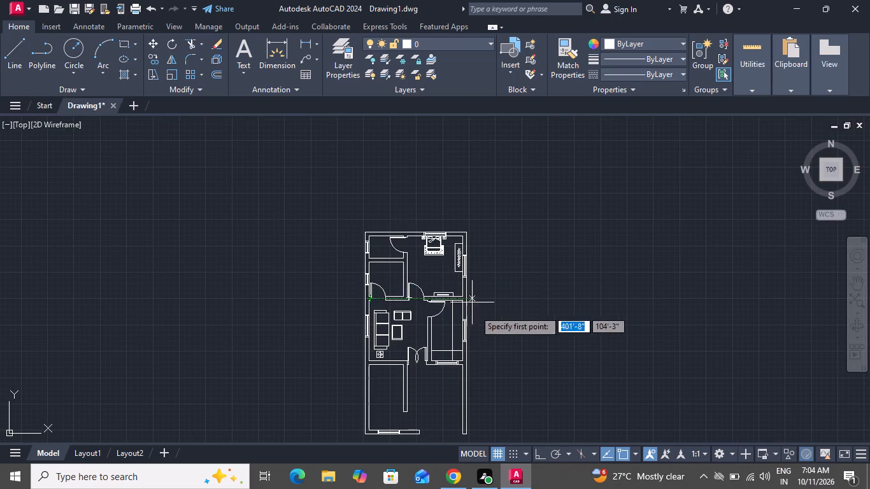
{"action": "scroll", "coordinate": [479, 327], "scroll_direction": "up", "scroll_amount": 2}
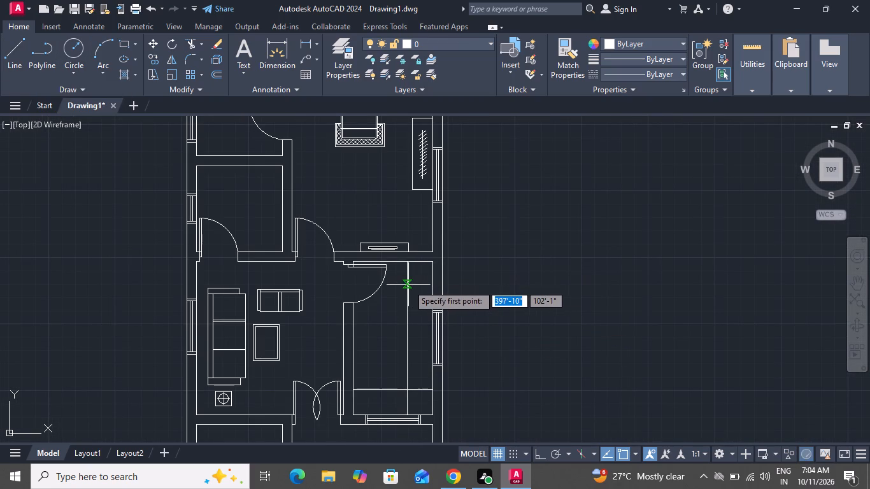
{"action": "left_click", "coordinate": [407, 285]}
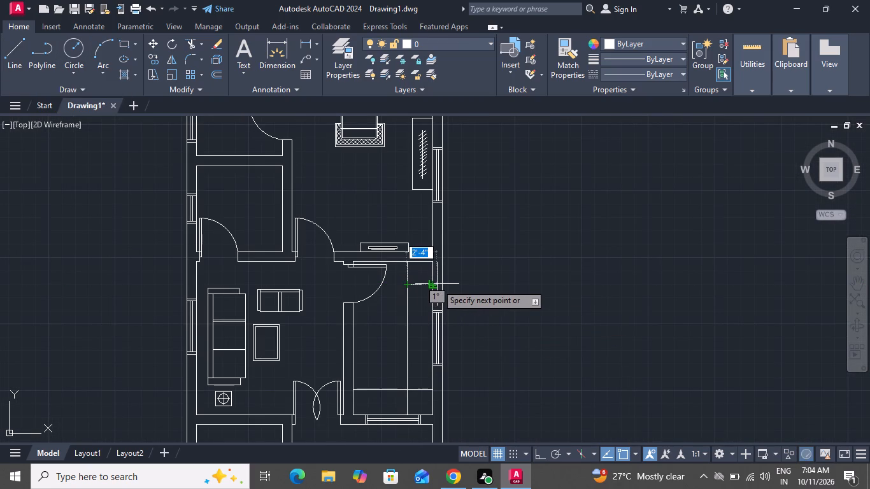
{"action": "left_click", "coordinate": [433, 285]}
{"action": "right_click", "coordinate": [433, 285]}
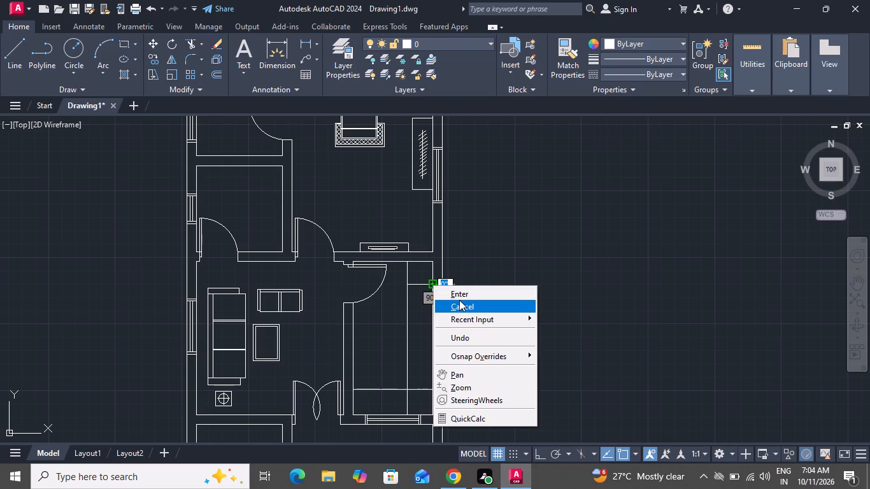
{"action": "left_click", "coordinate": [459, 300]}
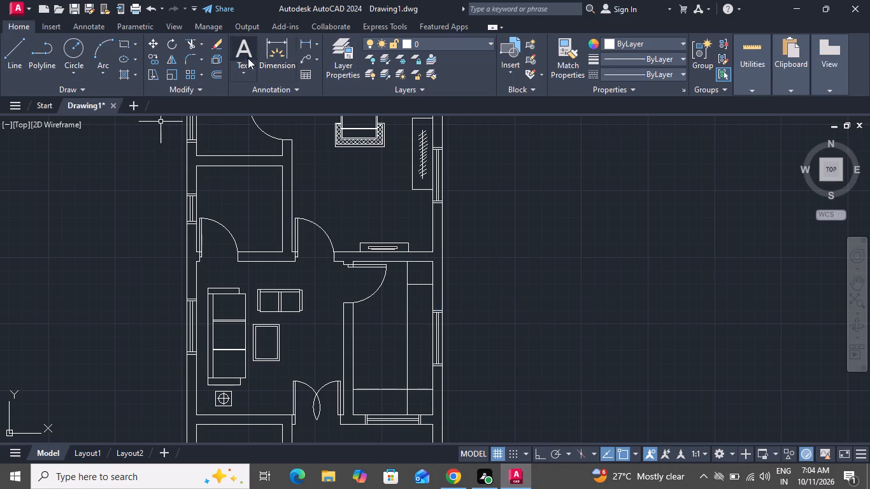
Trim the counter line above the closing line and both overlapping segments at the lower corner, leaving one L-shaped counter outline.
{"action": "left_click", "coordinate": [189, 46]}
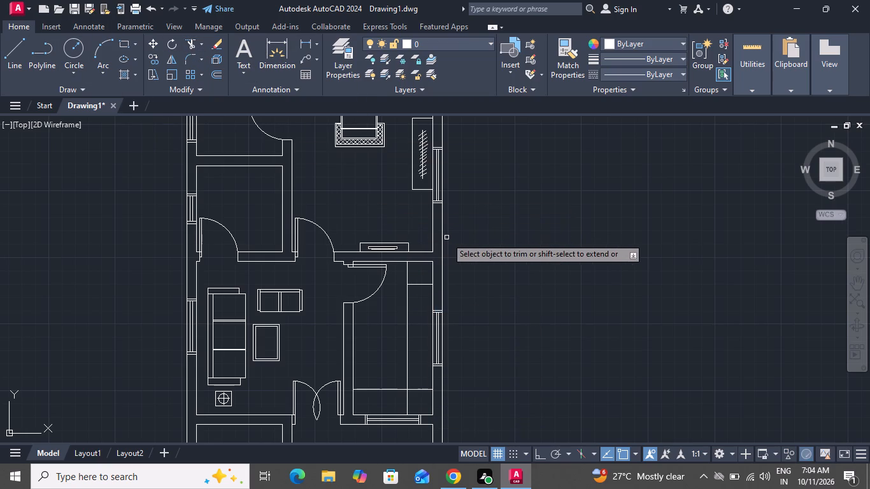
{"action": "scroll", "coordinate": [450, 208], "scroll_direction": "up", "scroll_amount": 1}
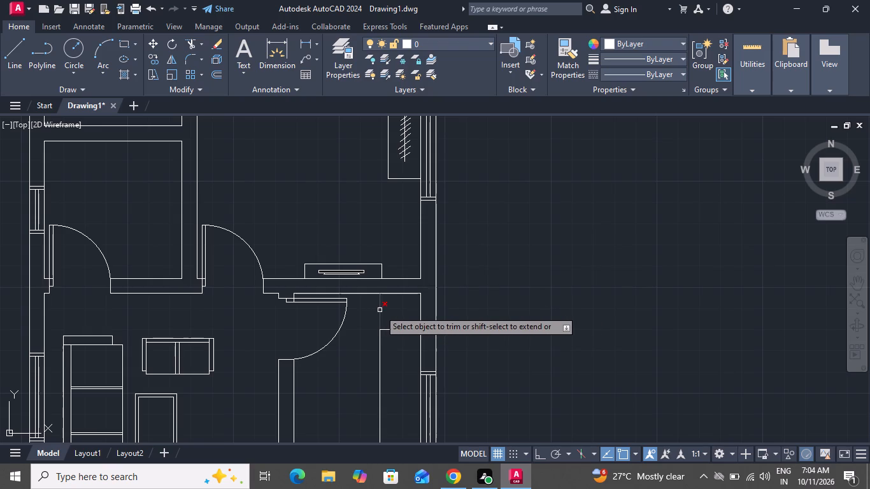
{"action": "left_click", "coordinate": [380, 310]}
{"action": "scroll", "coordinate": [409, 295], "scroll_direction": "down", "scroll_amount": 2}
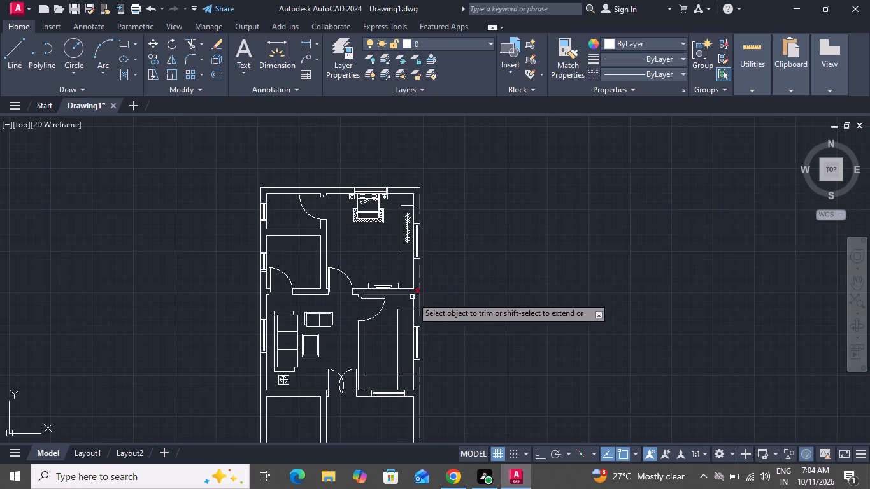
{"action": "scroll", "coordinate": [391, 383], "scroll_direction": "up", "scroll_amount": 2}
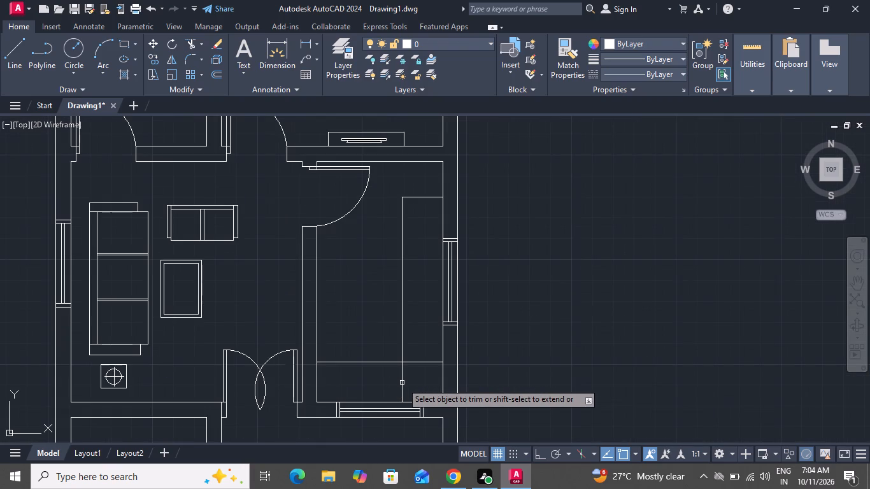
{"action": "left_click", "coordinate": [402, 383]}
{"action": "left_click", "coordinate": [432, 362]}
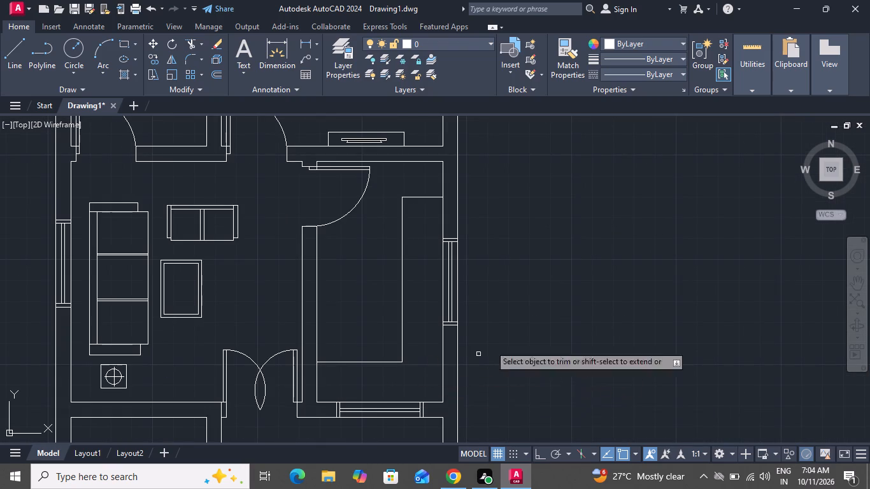
{"action": "right_click", "coordinate": [490, 276]}
{"action": "left_click", "coordinate": [512, 298]}
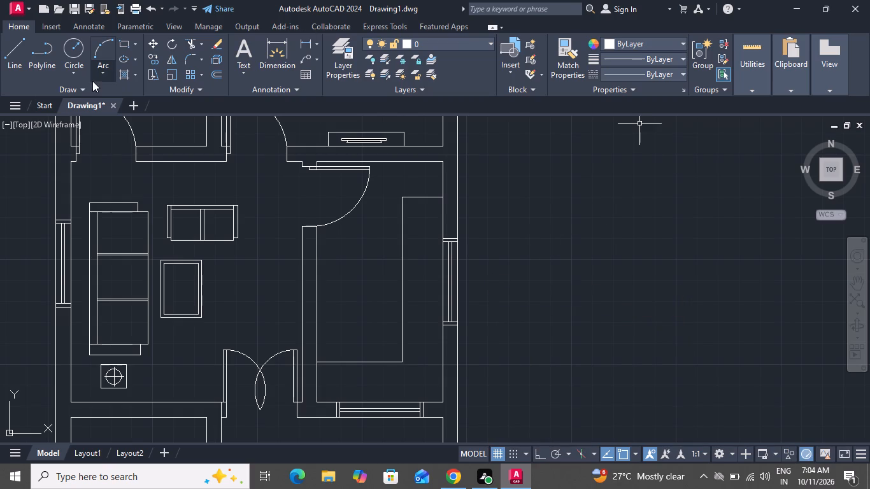
Hatch the L-shaped counter with the AR-HBONE pattern in white (255,255,255).
{"action": "left_click", "coordinate": [122, 70]}
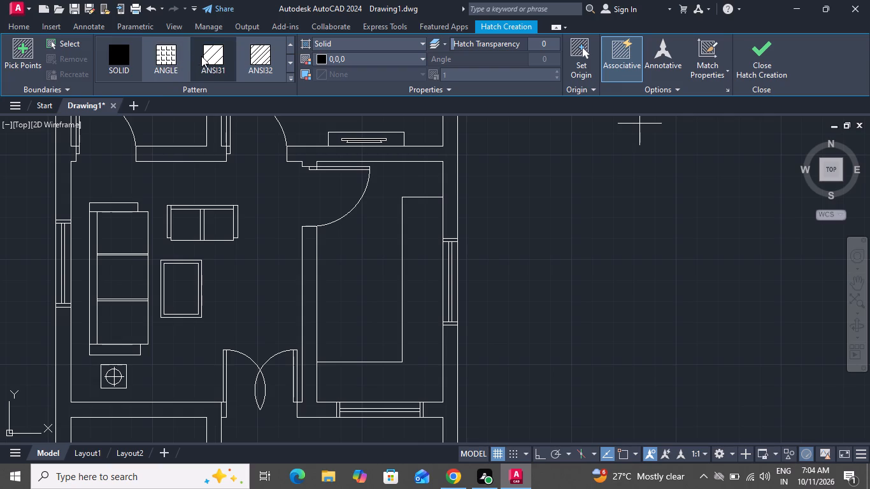
{"action": "scroll", "coordinate": [205, 59], "scroll_direction": "down", "scroll_amount": 3}
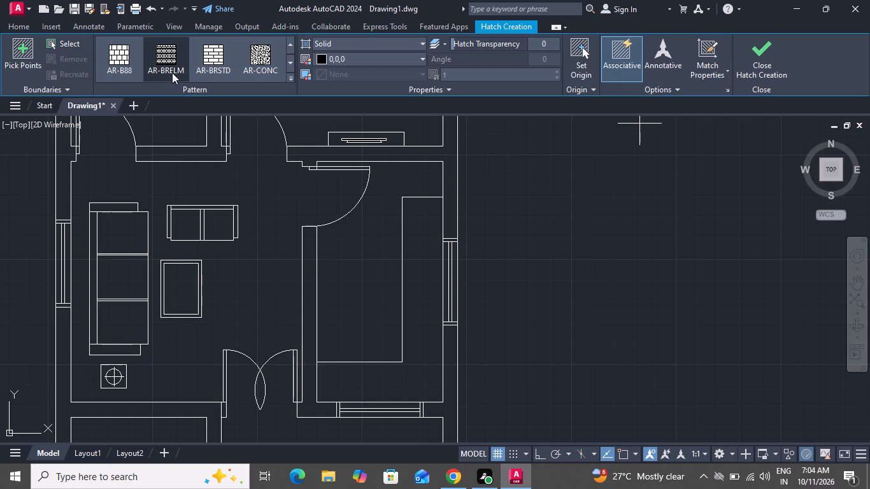
{"action": "scroll", "coordinate": [175, 62], "scroll_direction": "down", "scroll_amount": 1}
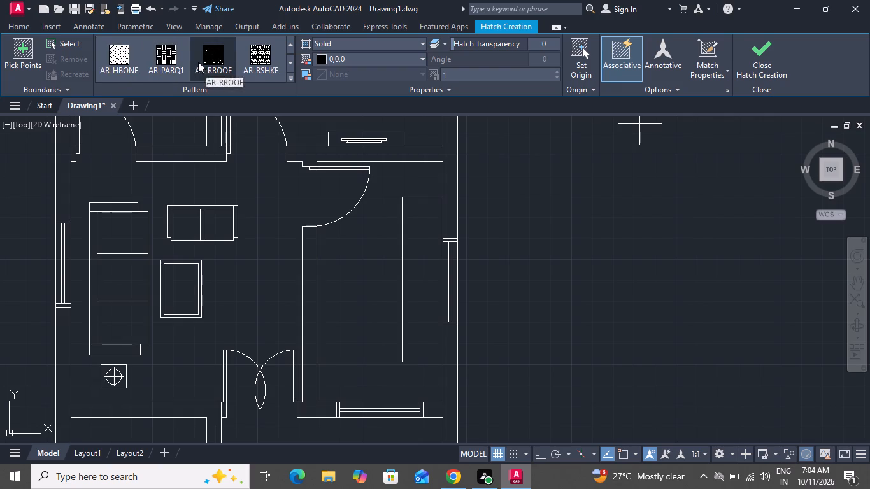
{"action": "left_click", "coordinate": [122, 62]}
{"action": "left_click", "coordinate": [411, 267]}
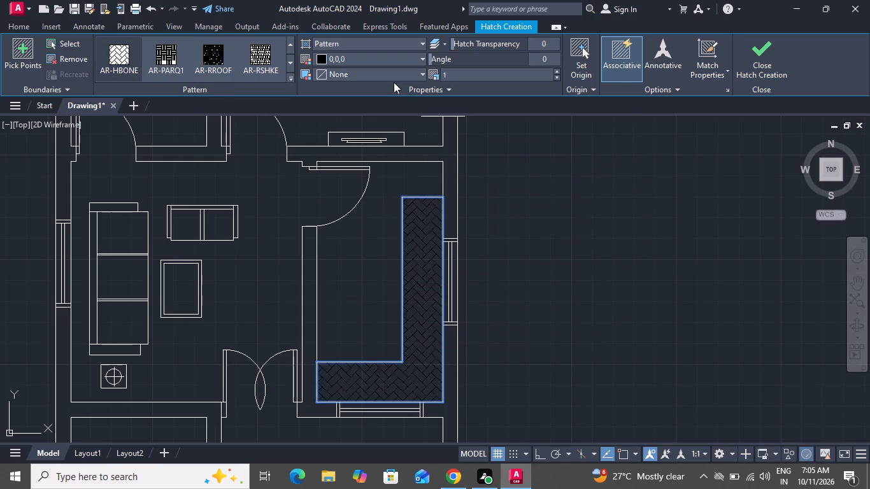
{"action": "left_click", "coordinate": [389, 62]}
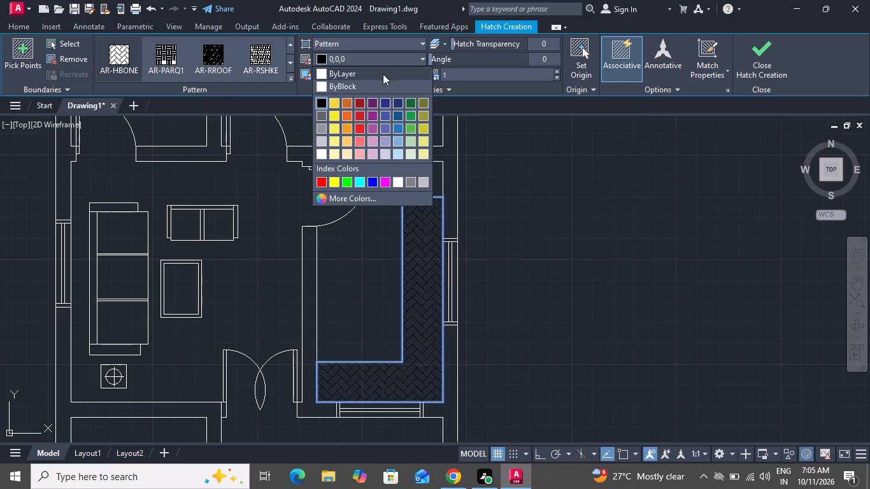
{"action": "left_click", "coordinate": [319, 148]}
{"action": "right_click", "coordinate": [531, 204]}
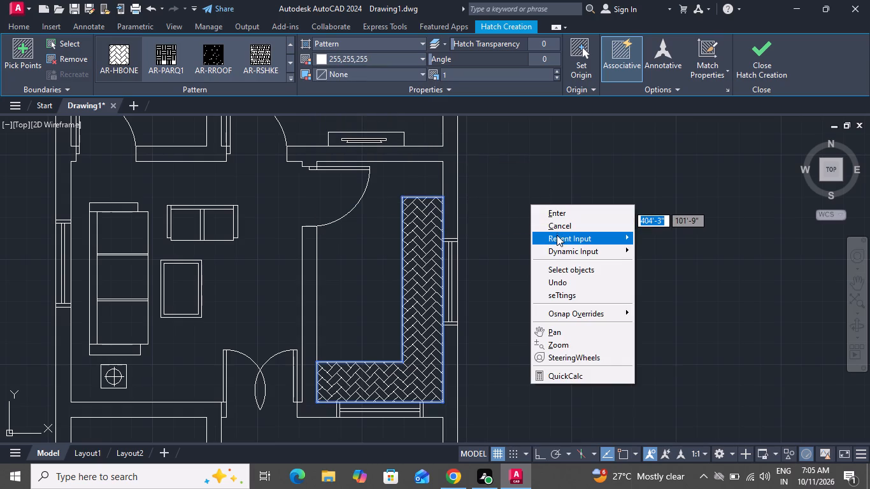
{"action": "left_click", "coordinate": [557, 232]}
{"action": "left_click", "coordinate": [552, 224]}
Scale the bedroom's bed, nightstands and rug down to roughly half size about a point on the bed.
{"action": "scroll", "coordinate": [552, 224], "scroll_direction": "down", "scroll_amount": 1}
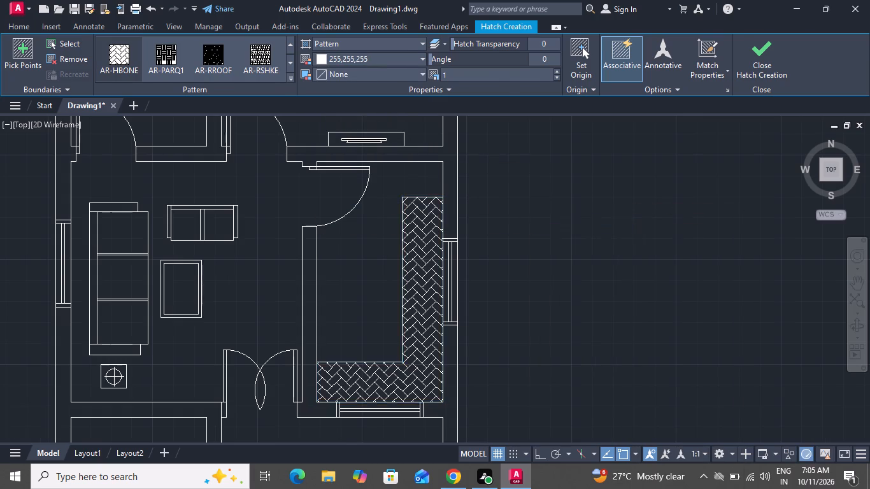
{"action": "scroll", "coordinate": [552, 224], "scroll_direction": "down", "scroll_amount": 1}
{"action": "scroll", "coordinate": [511, 267], "scroll_direction": "up", "scroll_amount": 1}
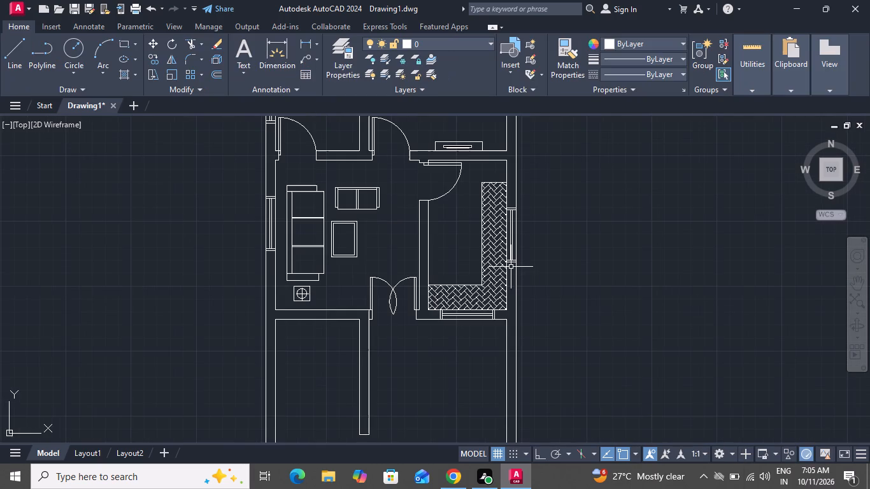
{"action": "scroll", "coordinate": [434, 243], "scroll_direction": "down", "scroll_amount": 1}
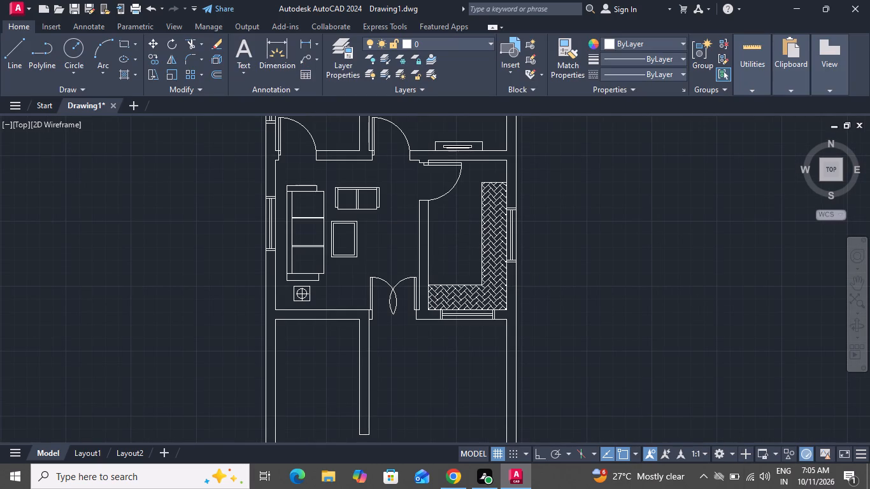
{"action": "scroll", "coordinate": [434, 243], "scroll_direction": "down", "scroll_amount": 1}
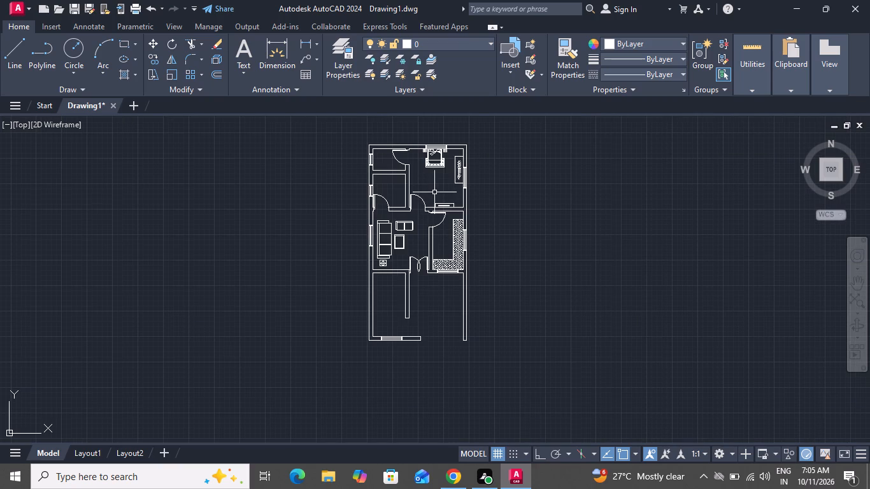
{"action": "scroll", "coordinate": [434, 192], "scroll_direction": "up", "scroll_amount": 1}
{"action": "scroll", "coordinate": [452, 244], "scroll_direction": "up", "scroll_amount": 1}
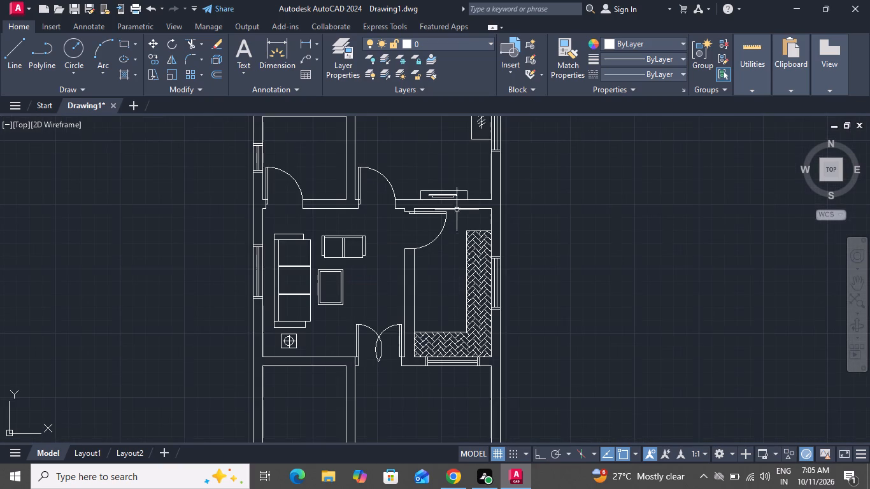
{"action": "scroll", "coordinate": [453, 177], "scroll_direction": "down", "scroll_amount": 2}
{"action": "scroll", "coordinate": [455, 127], "scroll_direction": "up", "scroll_amount": 5}
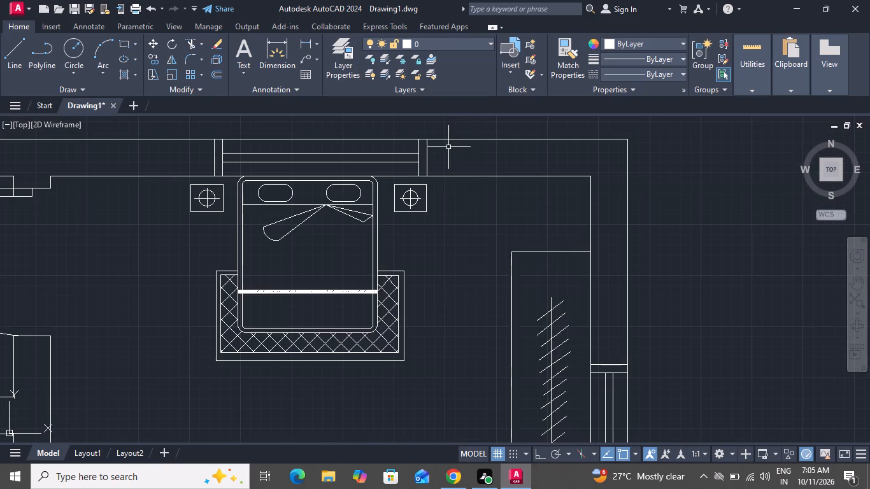
{"action": "left_click", "coordinate": [452, 185]}
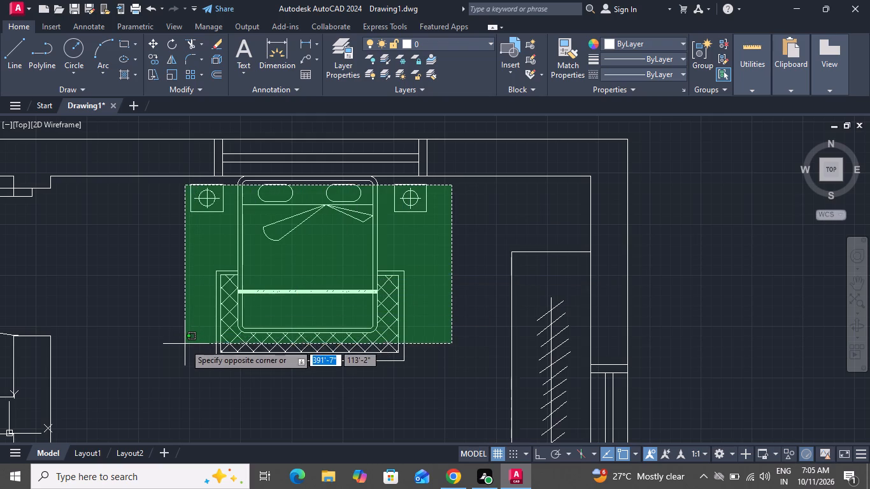
{"action": "left_click", "coordinate": [187, 359]}
{"action": "scroll", "coordinate": [352, 202], "scroll_direction": "up", "scroll_amount": 2}
{"action": "scroll", "coordinate": [352, 202], "scroll_direction": "down", "scroll_amount": 1}
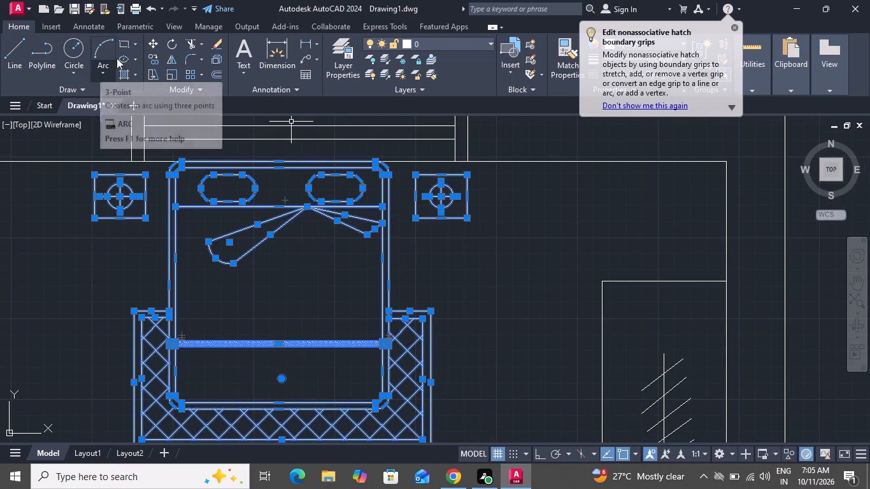
{"action": "left_click", "coordinate": [170, 71]}
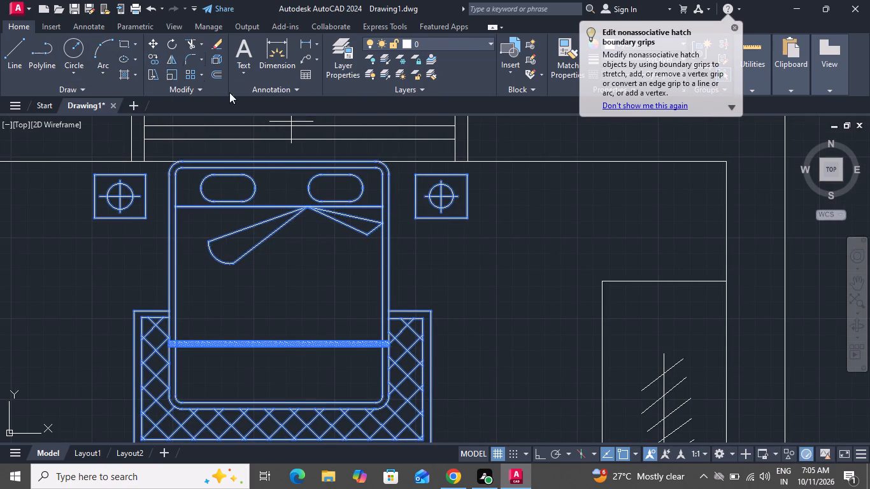
{"action": "scroll", "coordinate": [336, 138], "scroll_direction": "down", "scroll_amount": 2}
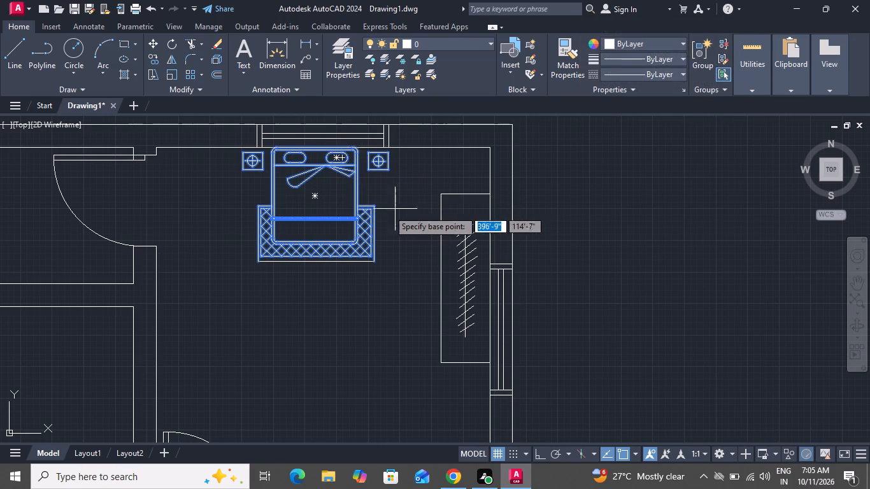
{"action": "left_click", "coordinate": [315, 196]}
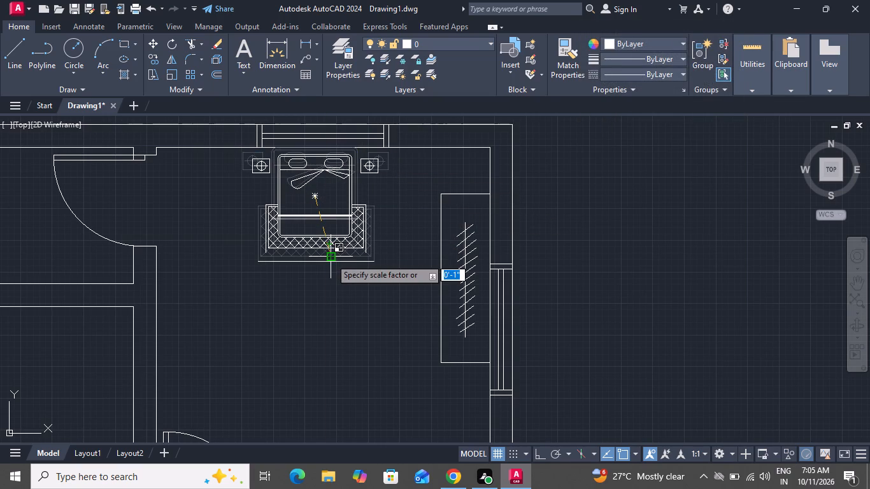
{"action": "left_click", "coordinate": [331, 232]}
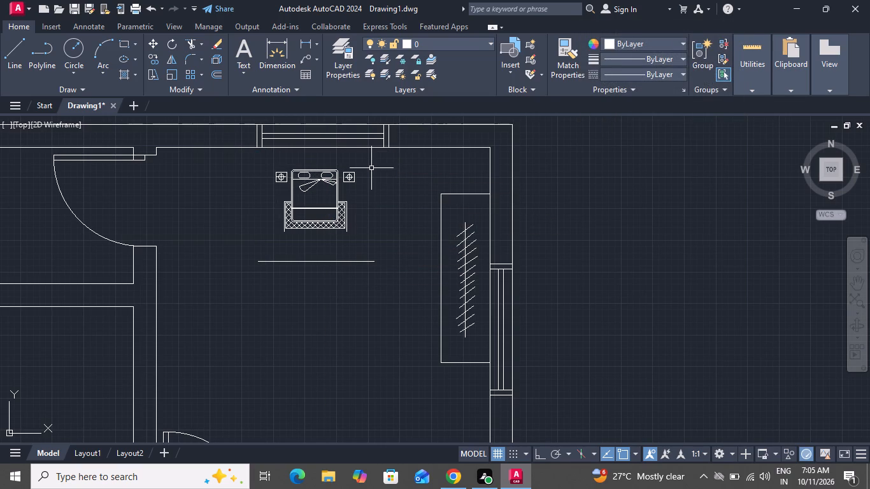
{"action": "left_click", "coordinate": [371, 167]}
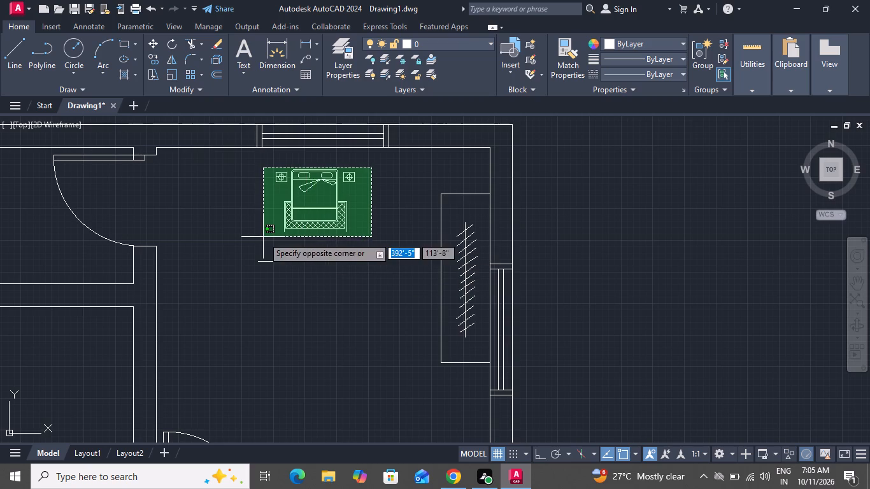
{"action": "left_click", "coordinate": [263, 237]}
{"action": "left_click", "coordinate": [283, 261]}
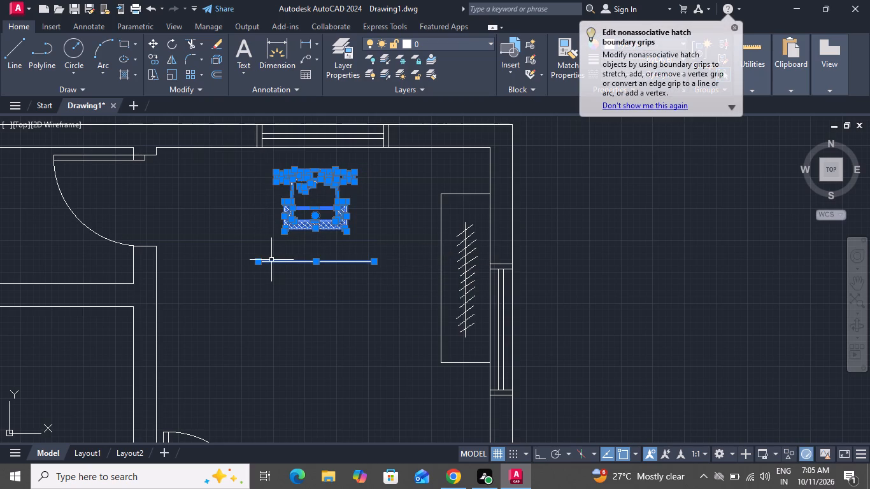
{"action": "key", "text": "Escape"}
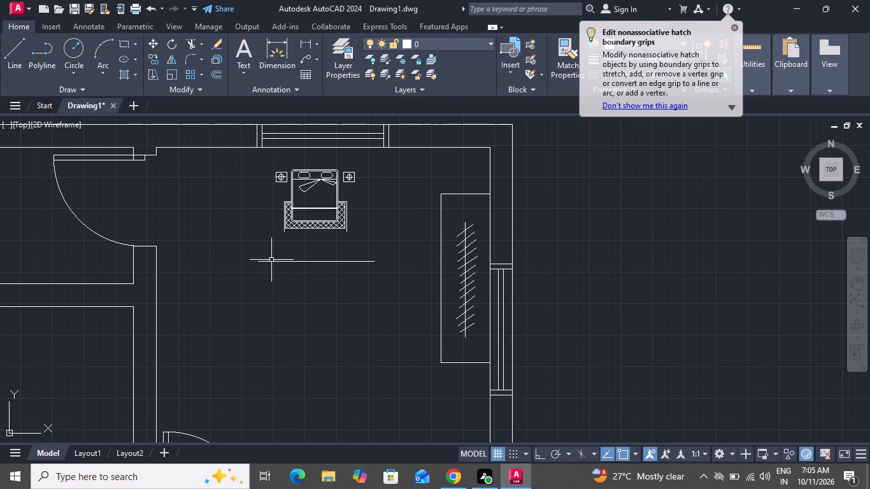
Delete the leftover horizontal line of the rug's outer border below the bed set.
{"action": "left_click", "coordinate": [263, 263]}
{"action": "key", "text": "Delete"}
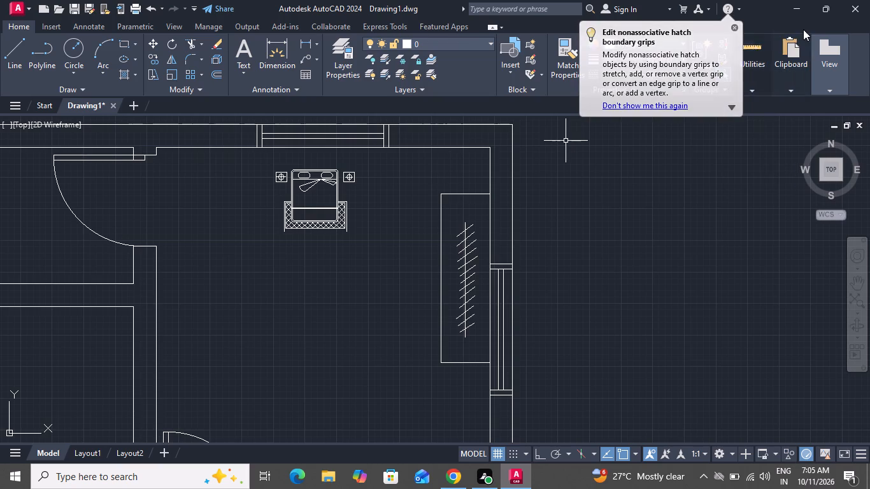
Move the bed, nightstands and rug straight down, away from the window wall into the open bedroom floor.
{"action": "scroll", "coordinate": [347, 162], "scroll_direction": "up", "scroll_amount": 1}
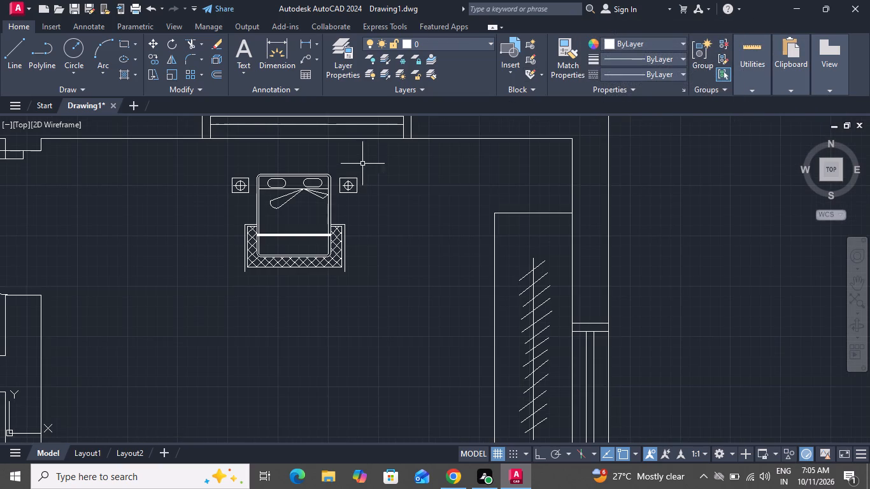
{"action": "left_click", "coordinate": [370, 158]}
{"action": "left_click", "coordinate": [224, 297]}
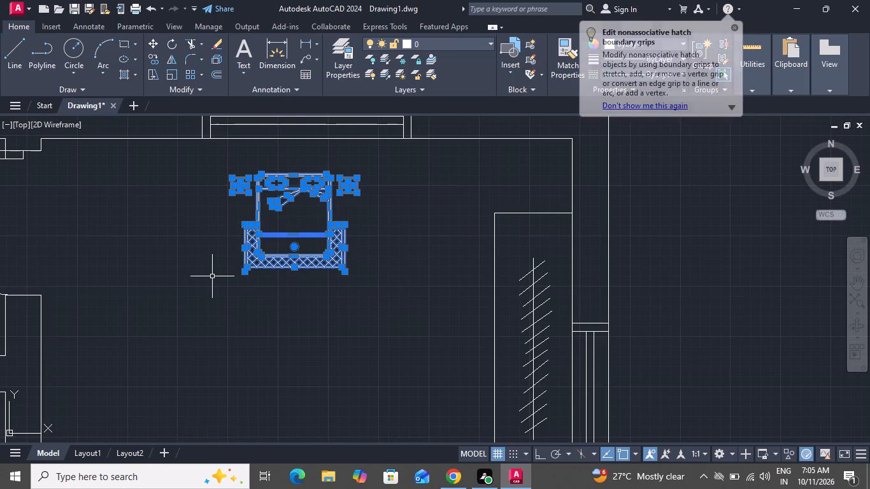
{"action": "left_click", "coordinate": [158, 44]}
{"action": "left_click", "coordinate": [297, 271]}
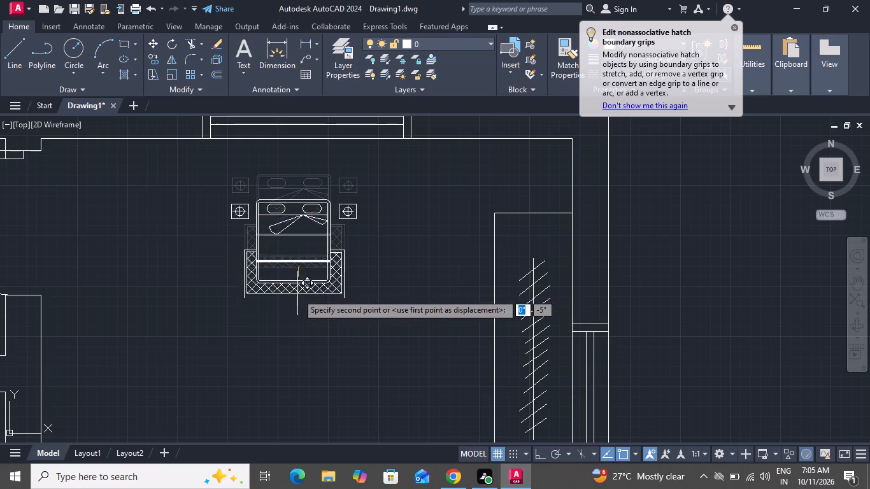
{"action": "left_click", "coordinate": [299, 378]}
Scale the bed, nightstands and rug up to roughly double size about a point on the bed.
{"action": "scroll", "coordinate": [315, 325], "scroll_direction": "down", "scroll_amount": 3}
{"action": "scroll", "coordinate": [331, 329], "scroll_direction": "up", "scroll_amount": 2}
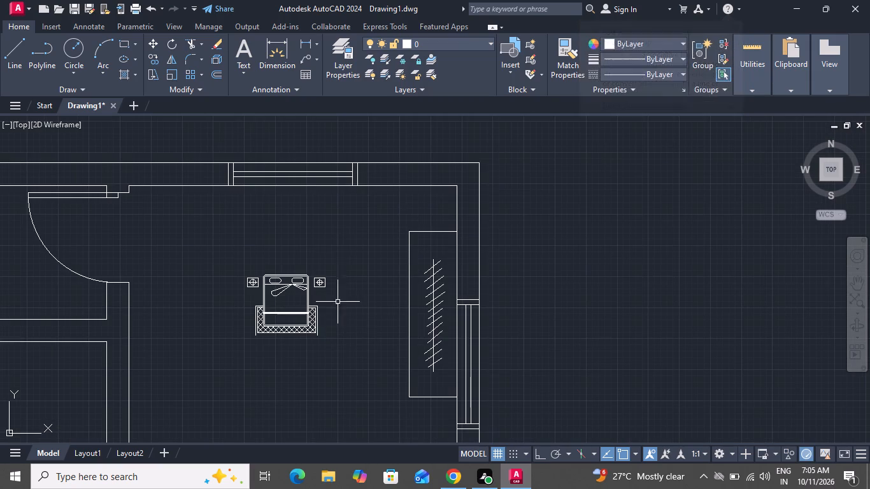
{"action": "left_click_drag", "start_coordinate": [345, 262], "coordinate": [345, 267]}
{"action": "left_click", "coordinate": [226, 366]}
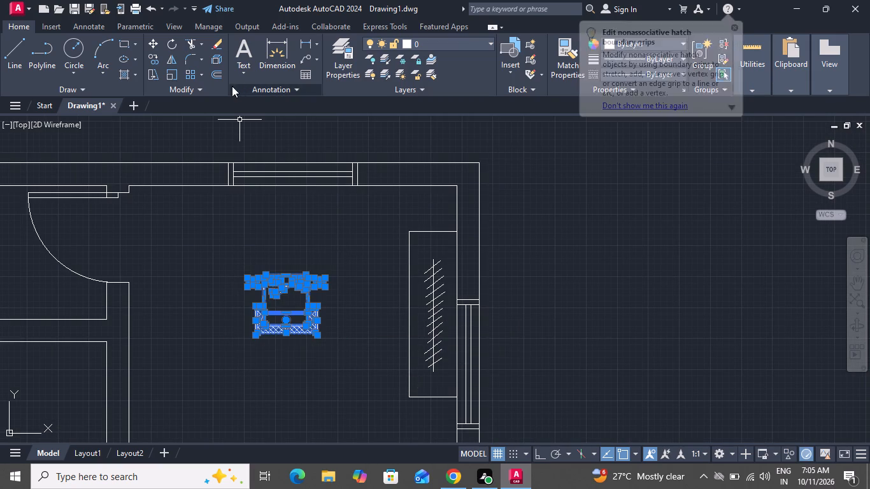
{"action": "left_click", "coordinate": [168, 76]}
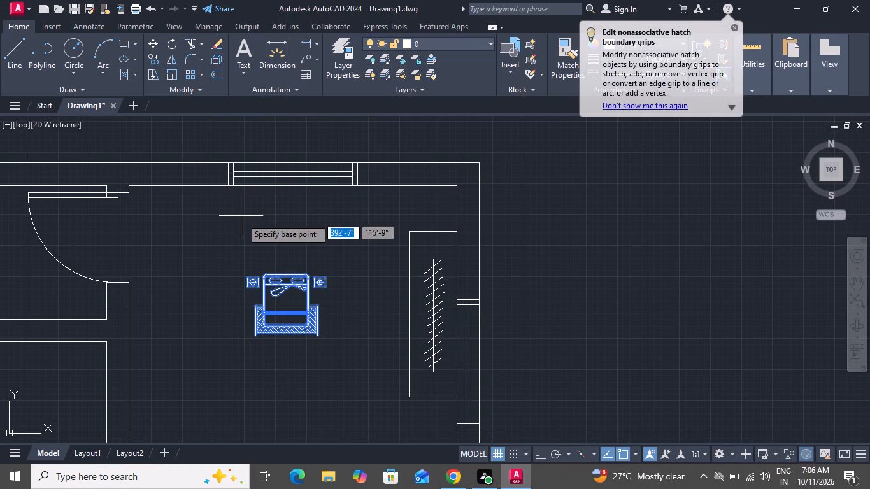
{"action": "left_click", "coordinate": [282, 300]}
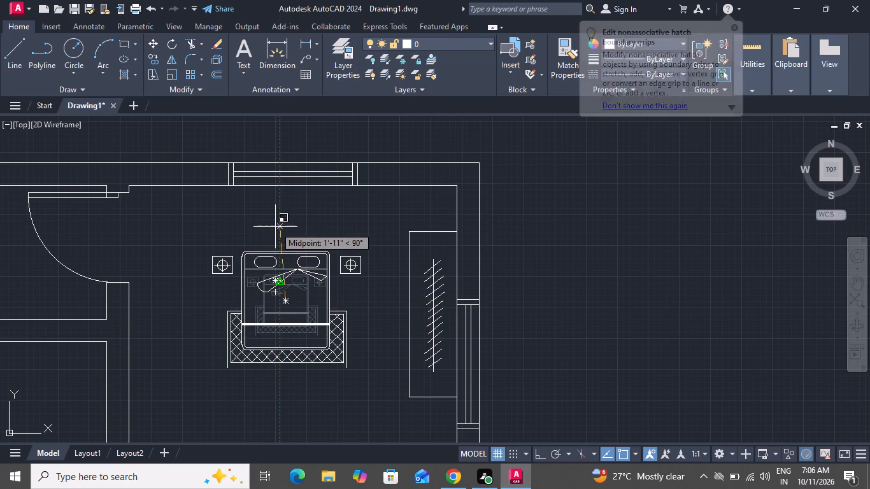
{"action": "left_click", "coordinate": [275, 222]}
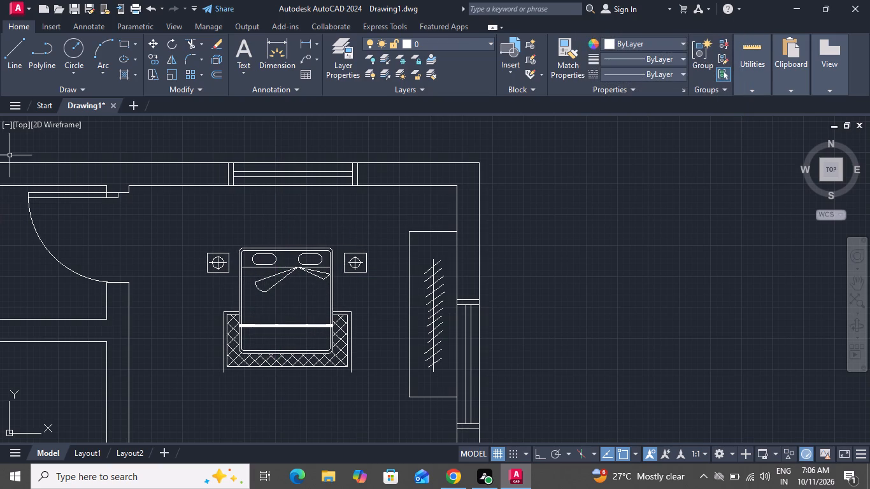
Draw a horizontal line about 4'-3" long closing the lower edge of the rug's outer border.
{"action": "left_click", "coordinate": [15, 68]}
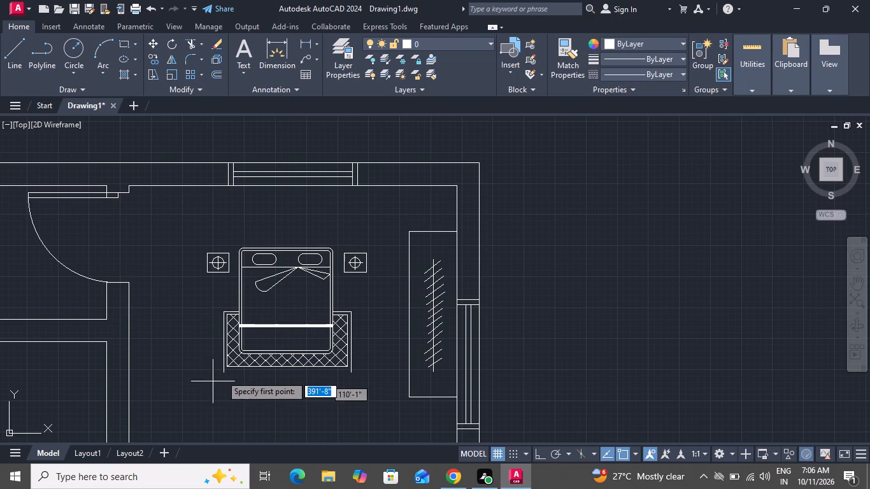
{"action": "left_click", "coordinate": [222, 374]}
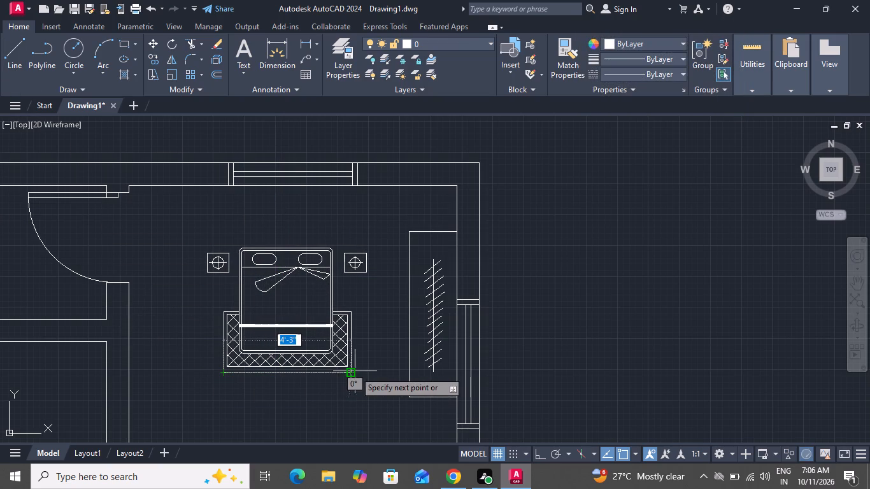
{"action": "left_click", "coordinate": [350, 374]}
{"action": "right_click", "coordinate": [350, 374]}
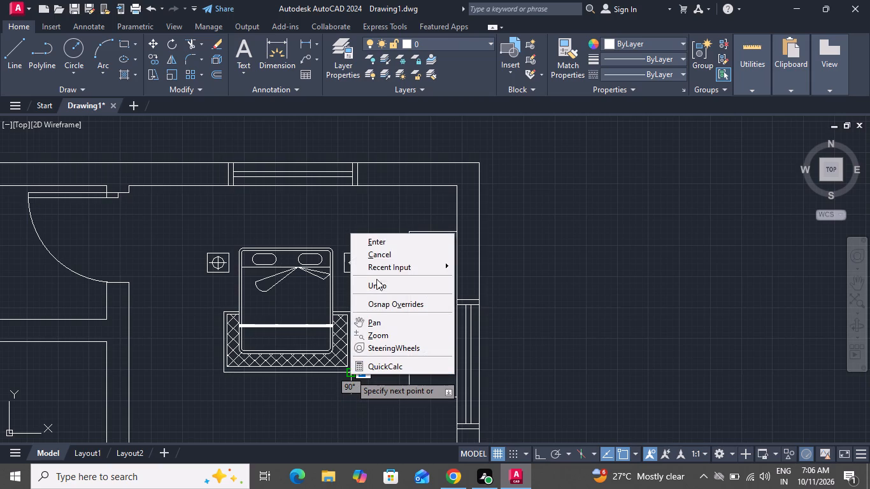
{"action": "left_click", "coordinate": [384, 259]}
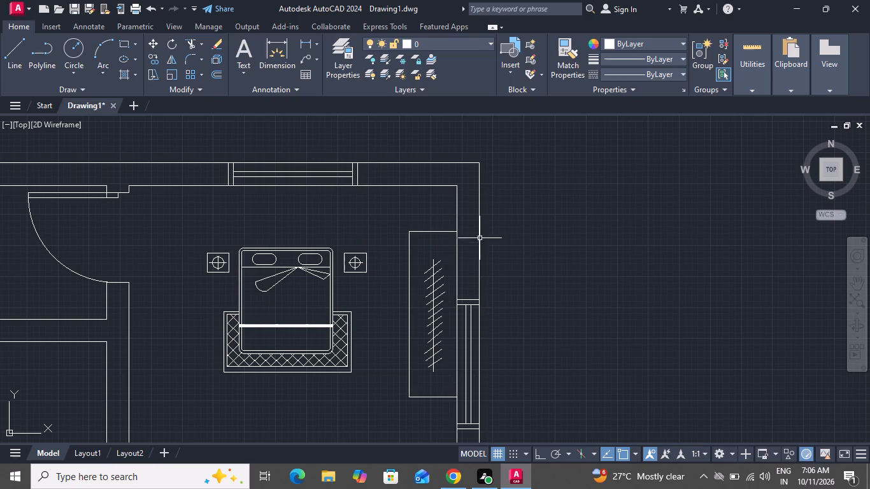
Move the whole bed set up about 2'-1" from the headboard's midpoint to the inner wall line below the window.
{"action": "left_click", "coordinate": [392, 218]}
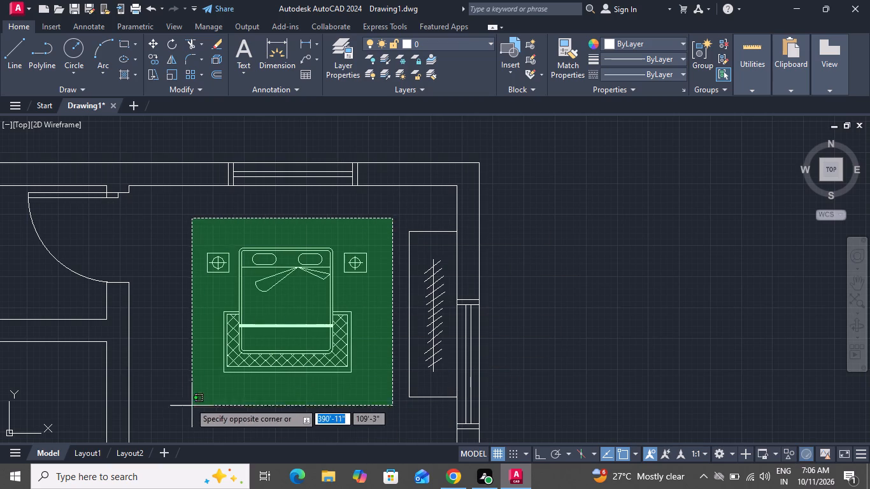
{"action": "left_click", "coordinate": [187, 396]}
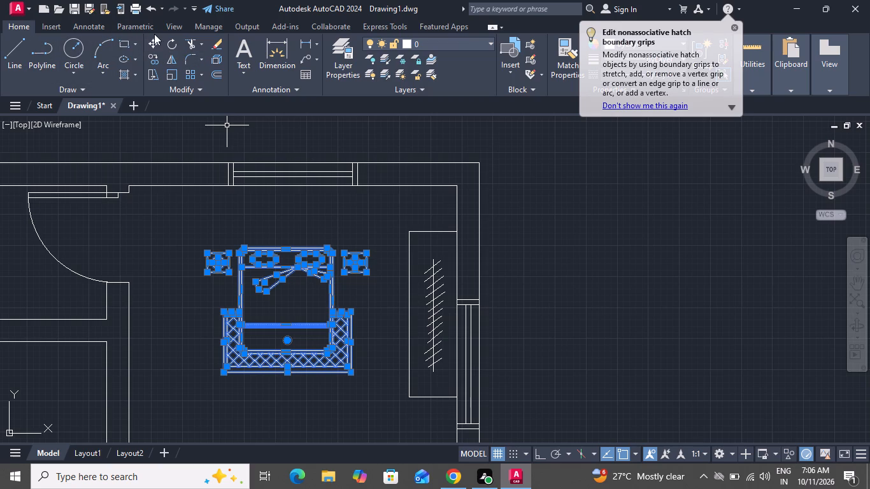
{"action": "left_click", "coordinate": [149, 45]}
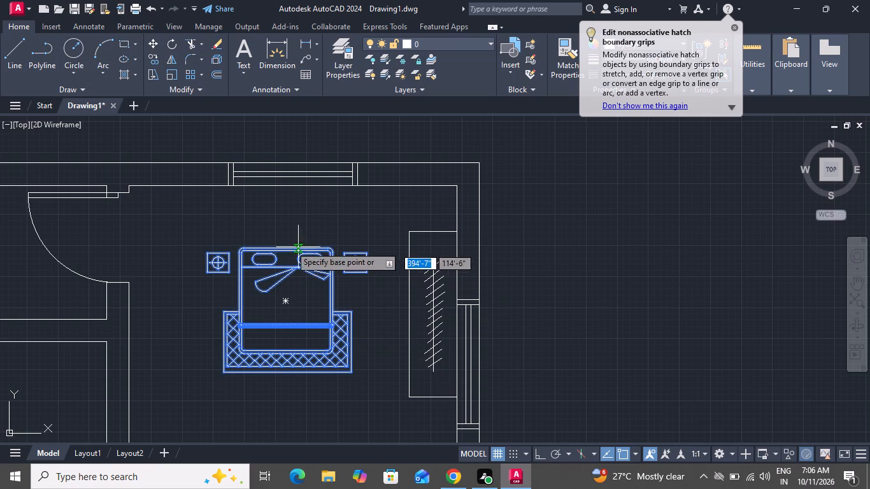
{"action": "left_click", "coordinate": [285, 246]}
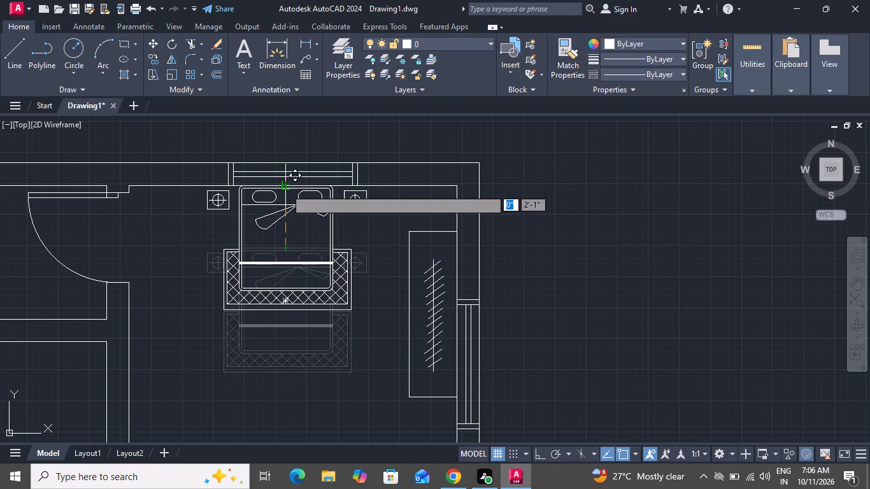
{"action": "left_click", "coordinate": [285, 188]}
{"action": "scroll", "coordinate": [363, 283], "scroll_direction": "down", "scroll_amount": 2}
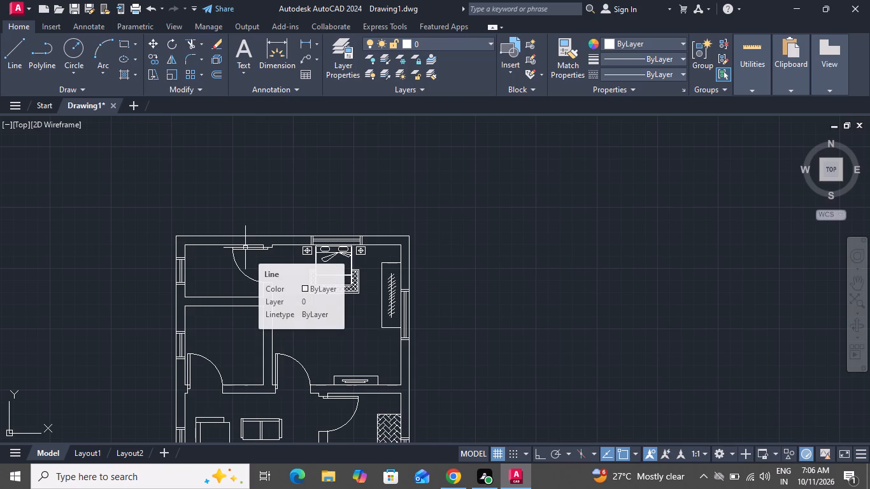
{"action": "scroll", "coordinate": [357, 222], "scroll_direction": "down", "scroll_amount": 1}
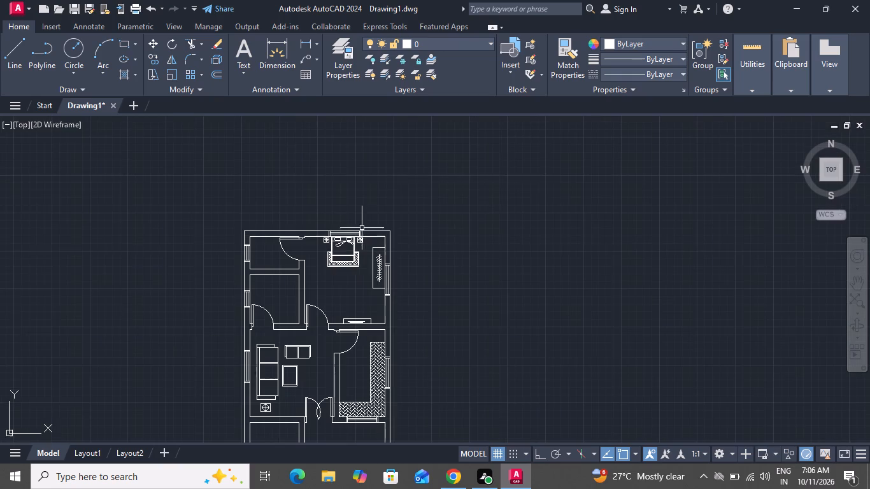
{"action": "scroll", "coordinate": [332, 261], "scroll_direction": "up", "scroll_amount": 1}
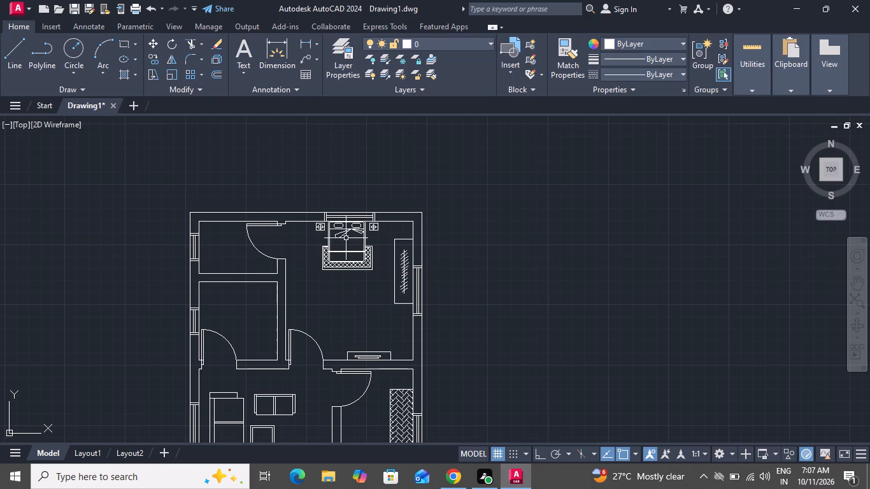
Move the bed, nightstands and rug about 4'-4" down from the window wall into the open bedroom floor.
{"action": "scroll", "coordinate": [310, 221], "scroll_direction": "up", "scroll_amount": 3}
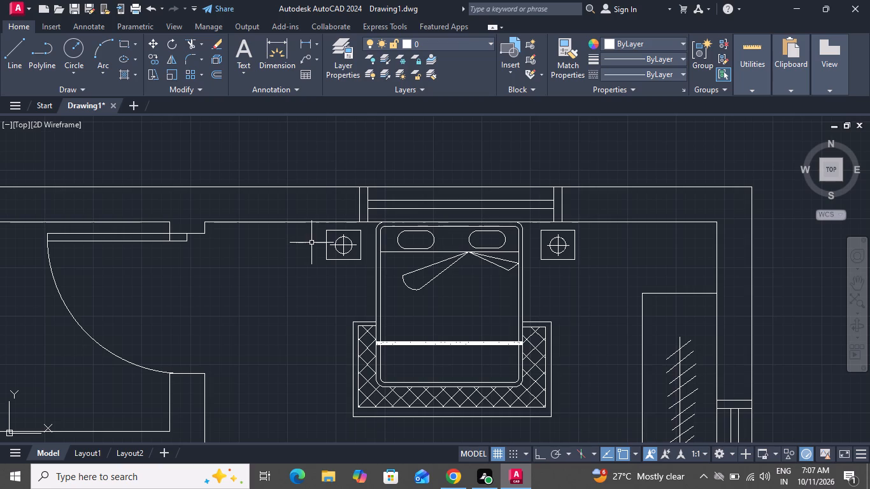
{"action": "left_click", "coordinate": [617, 236]}
{"action": "left_click", "coordinate": [313, 418]}
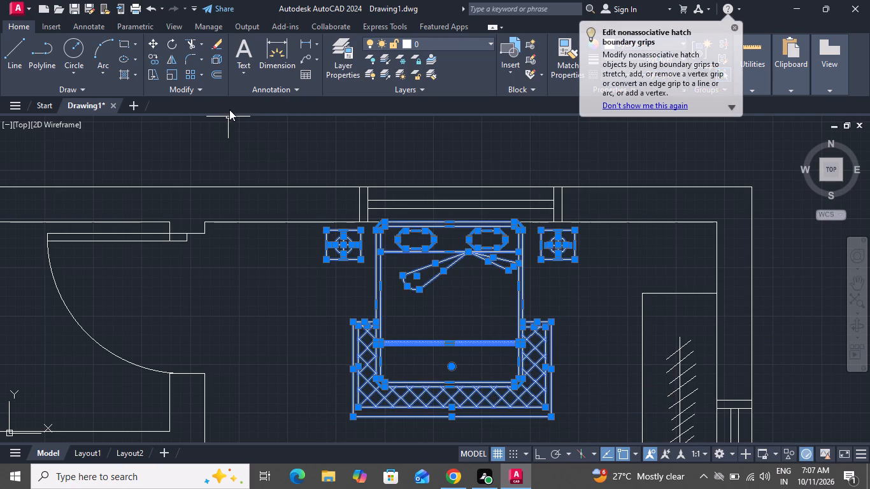
{"action": "left_click", "coordinate": [152, 47]}
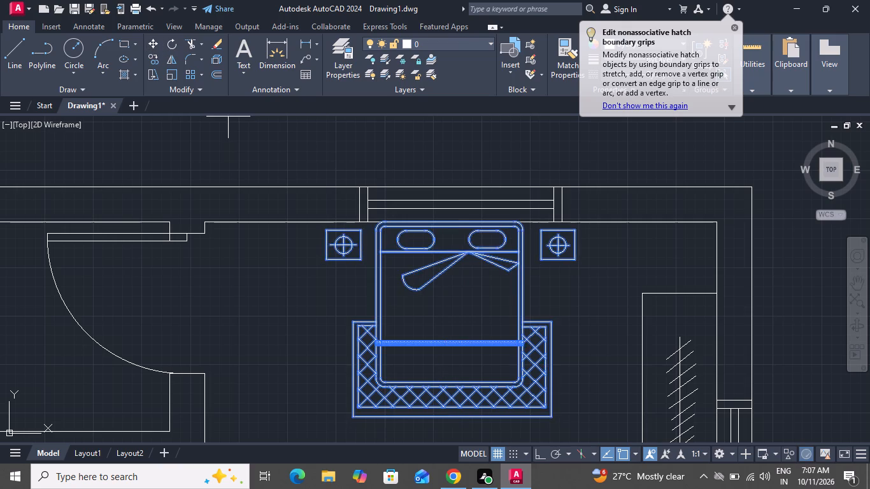
{"action": "scroll", "coordinate": [427, 223], "scroll_direction": "down", "scroll_amount": 2}
{"action": "left_click", "coordinate": [443, 258]}
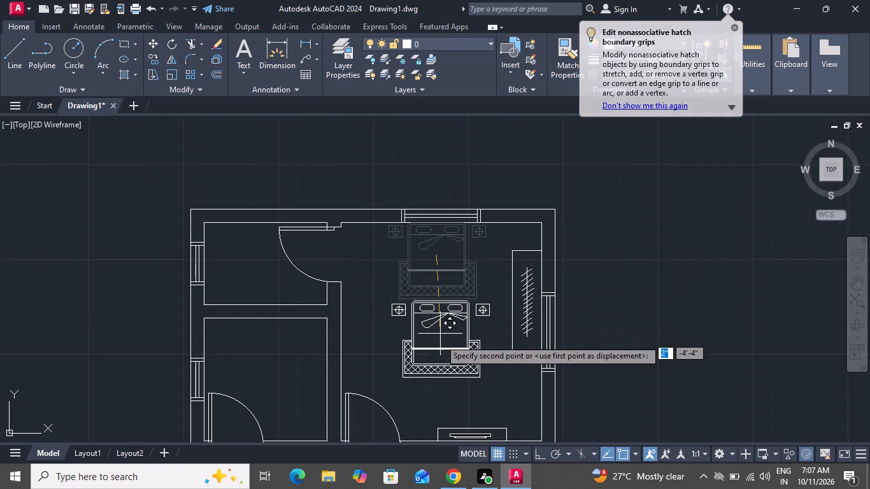
{"action": "left_click", "coordinate": [439, 331]}
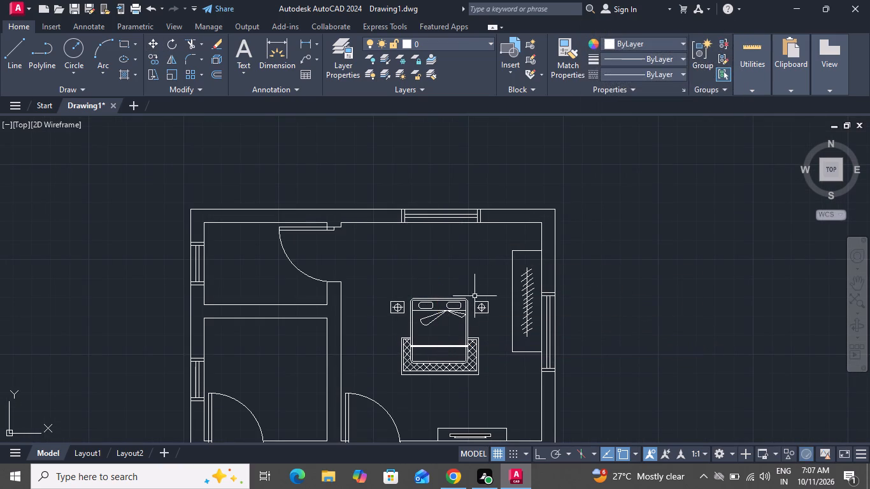
Scale the bed, nightstands and rug down very slightly about a point on the bed.
{"action": "left_click", "coordinate": [504, 289]}
{"action": "left_click", "coordinate": [374, 378]}
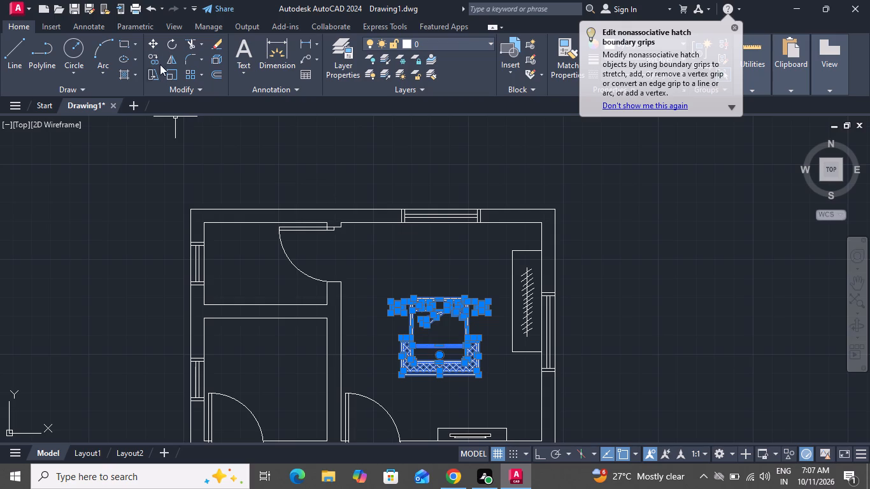
{"action": "left_click", "coordinate": [174, 78]}
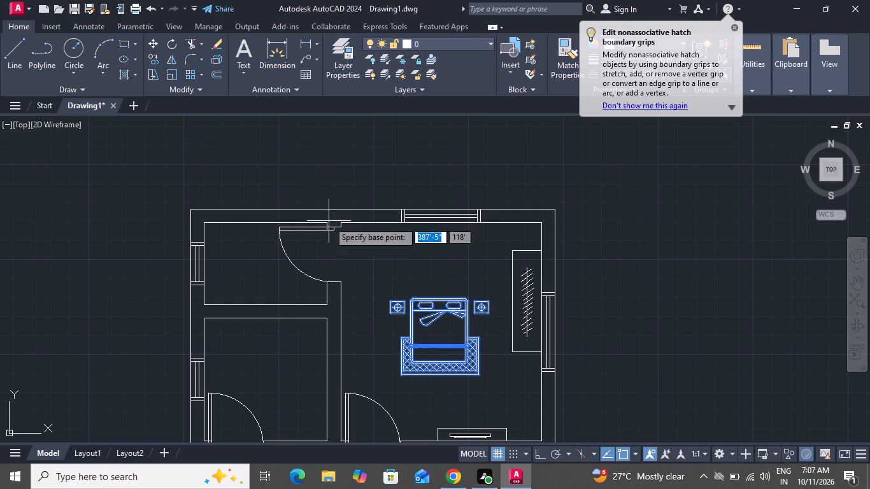
{"action": "left_click", "coordinate": [440, 314]}
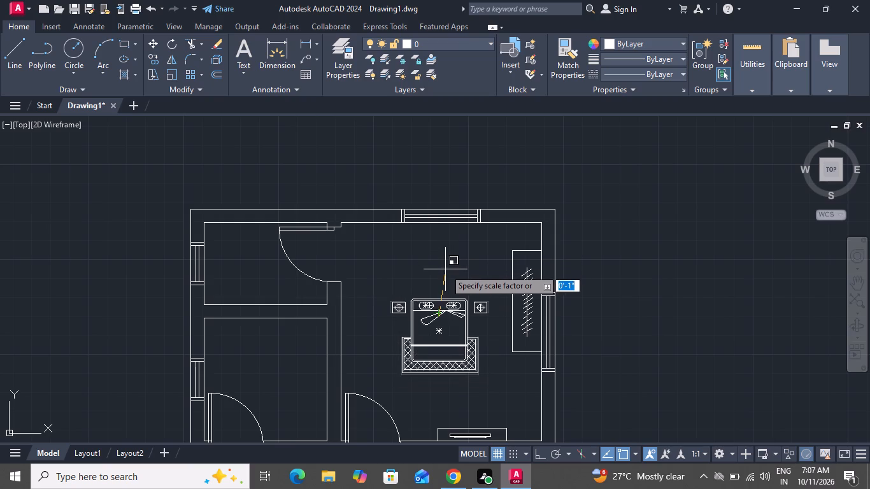
{"action": "left_click", "coordinate": [445, 269]}
Move the bed set from the headboard's midpoint about 1'-3" right and 4'-2" up to the inner wall line below the window.
{"action": "left_click", "coordinate": [499, 282]}
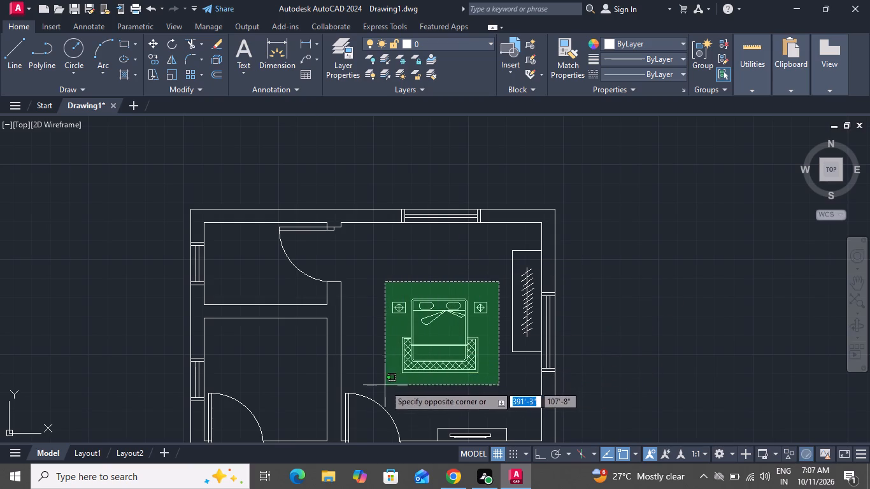
{"action": "left_click", "coordinate": [385, 385]}
{"action": "left_click", "coordinate": [157, 46]}
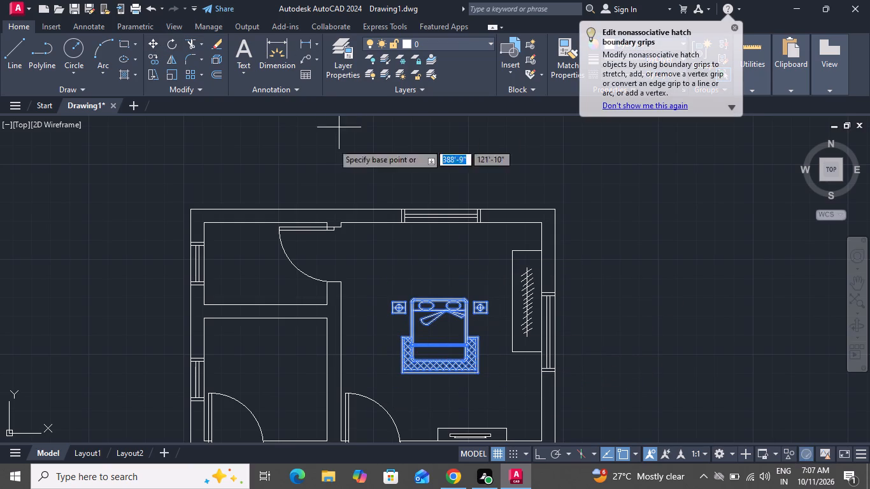
{"action": "left_click", "coordinate": [437, 299]}
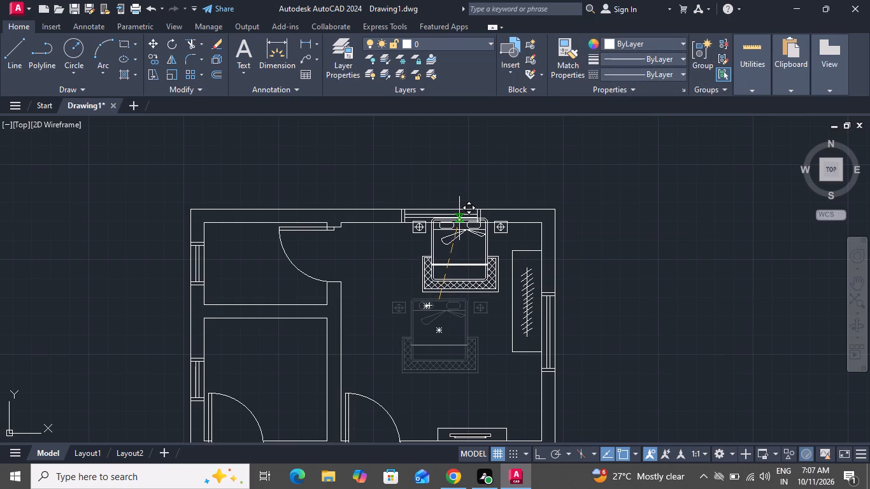
{"action": "scroll", "coordinate": [468, 214], "scroll_direction": "up", "scroll_amount": 2}
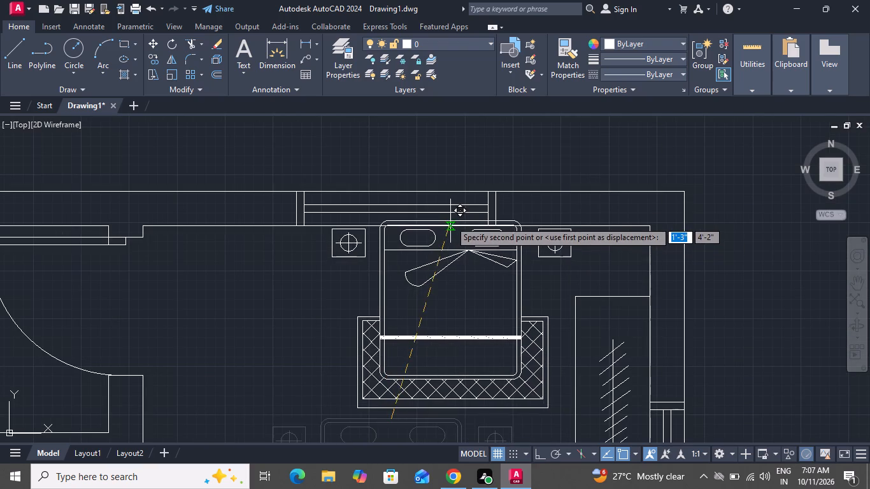
{"action": "left_click", "coordinate": [452, 226]}
Move the bed, nightstands and rug left along the window wall so the bed sits roughly centred below the window.
{"action": "scroll", "coordinate": [424, 283], "scroll_direction": "down", "scroll_amount": 3}
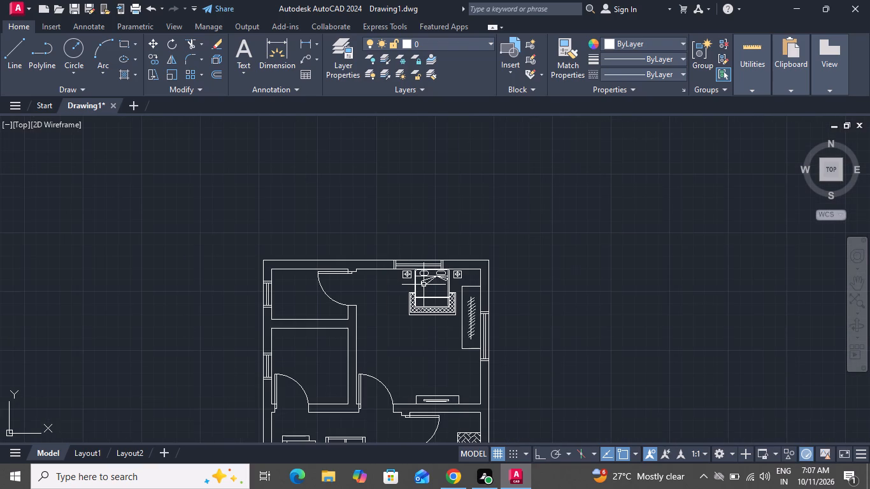
{"action": "scroll", "coordinate": [481, 273], "scroll_direction": "up", "scroll_amount": 2}
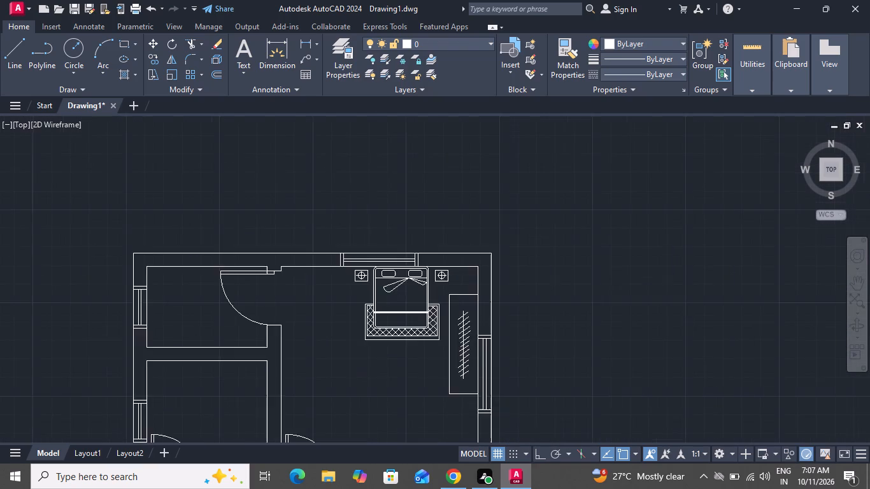
{"action": "left_click", "coordinate": [443, 269]}
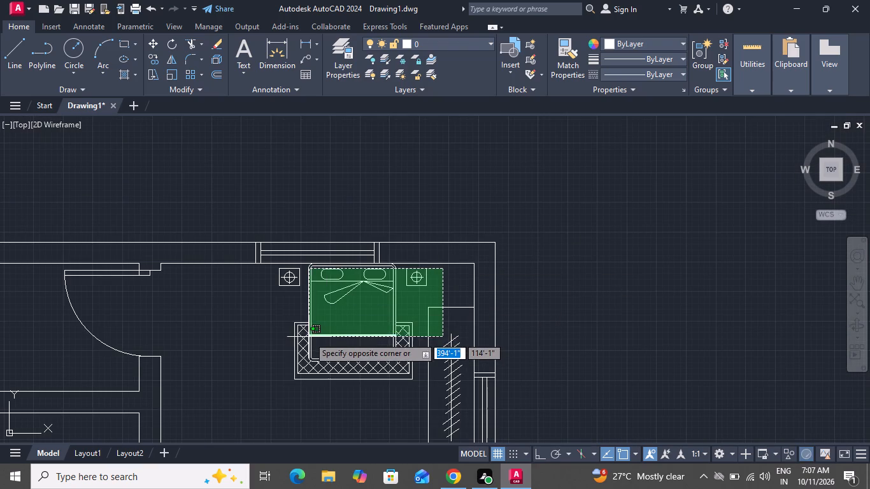
{"action": "left_click", "coordinate": [262, 294]}
{"action": "left_click", "coordinate": [415, 319]}
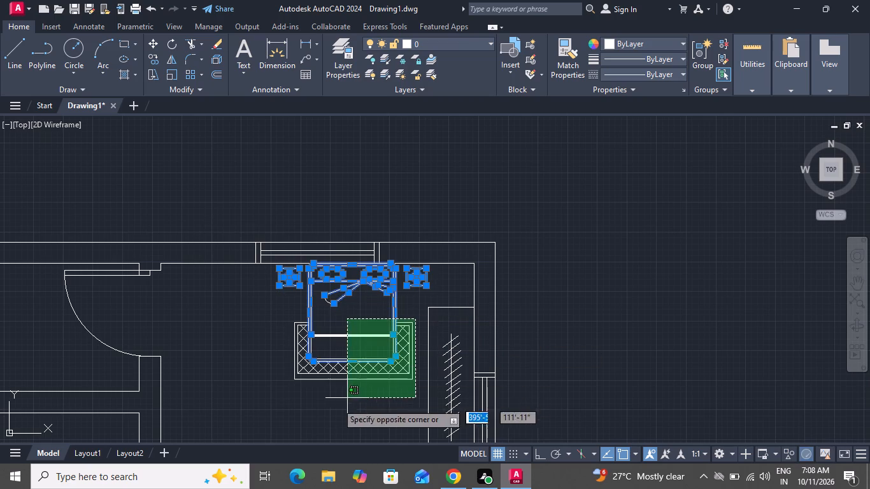
{"action": "left_click", "coordinate": [271, 397]}
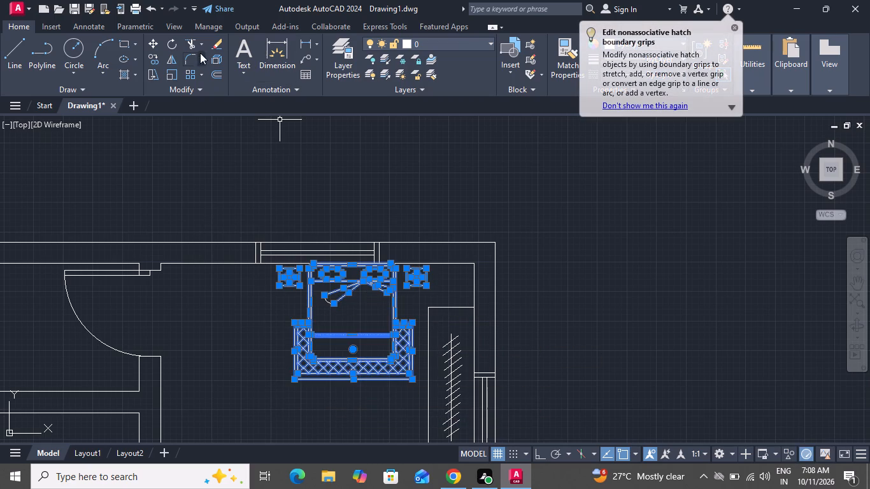
{"action": "left_click", "coordinate": [146, 45]}
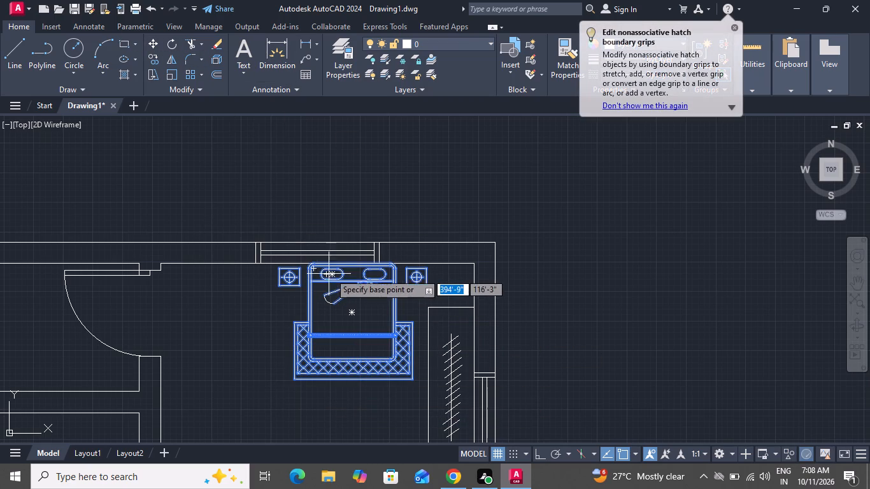
{"action": "left_click", "coordinate": [353, 263]}
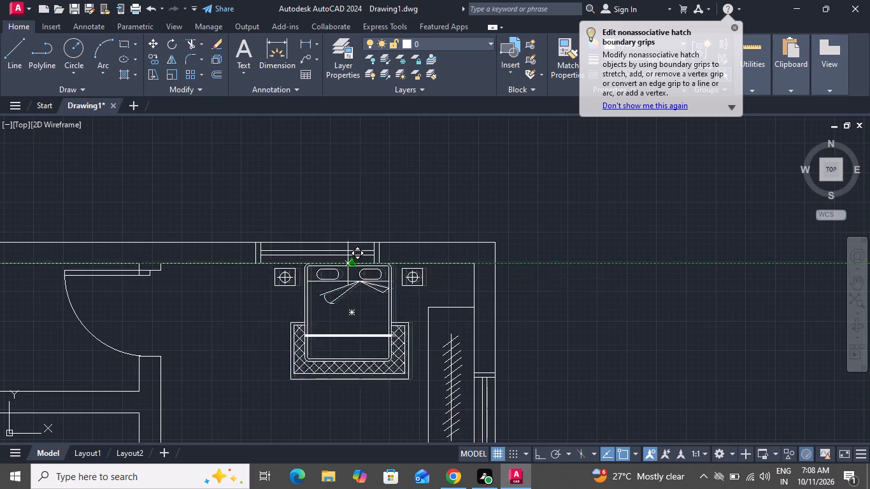
{"action": "left_click", "coordinate": [310, 266]}
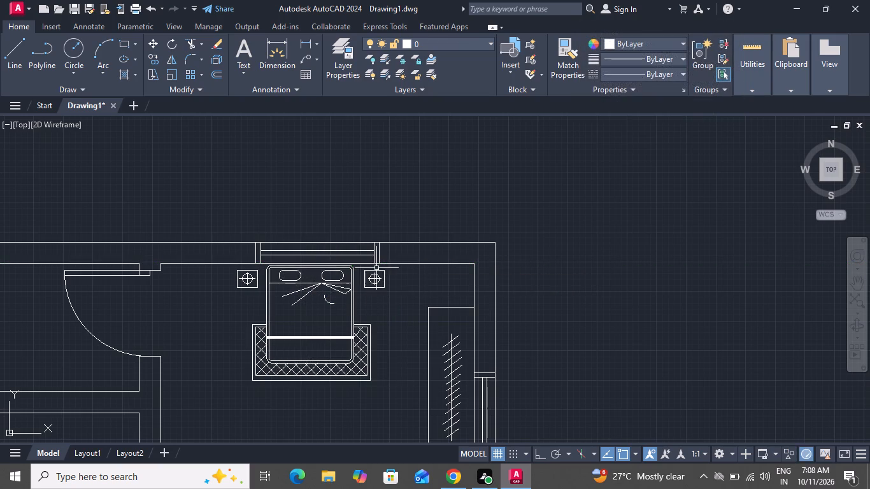
Move the stray blanket-fold arc from its upper endpoint to the open end of the fold's upper line on the bed.
{"action": "scroll", "coordinate": [377, 269], "scroll_direction": "down", "scroll_amount": 2}
{"action": "scroll", "coordinate": [368, 280], "scroll_direction": "up", "scroll_amount": 4}
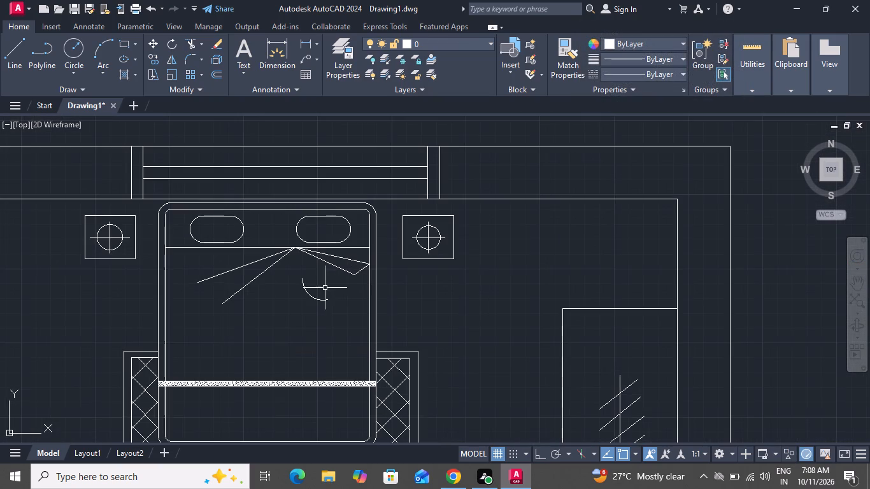
{"action": "left_click", "coordinate": [306, 287]}
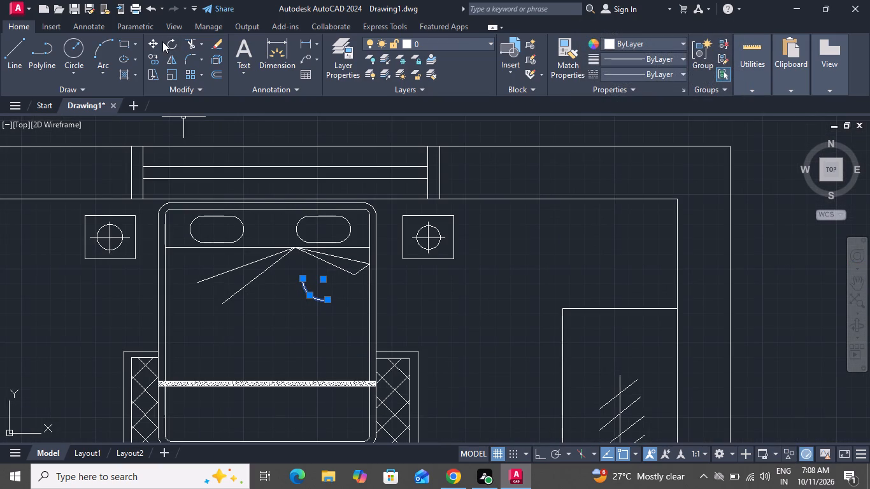
{"action": "left_click", "coordinate": [153, 49]}
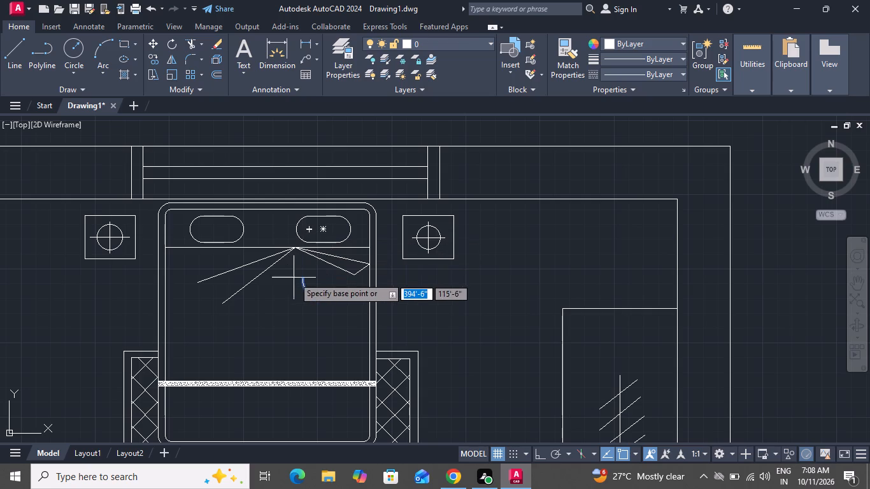
{"action": "left_click", "coordinate": [300, 280]}
{"action": "left_click", "coordinate": [201, 286]}
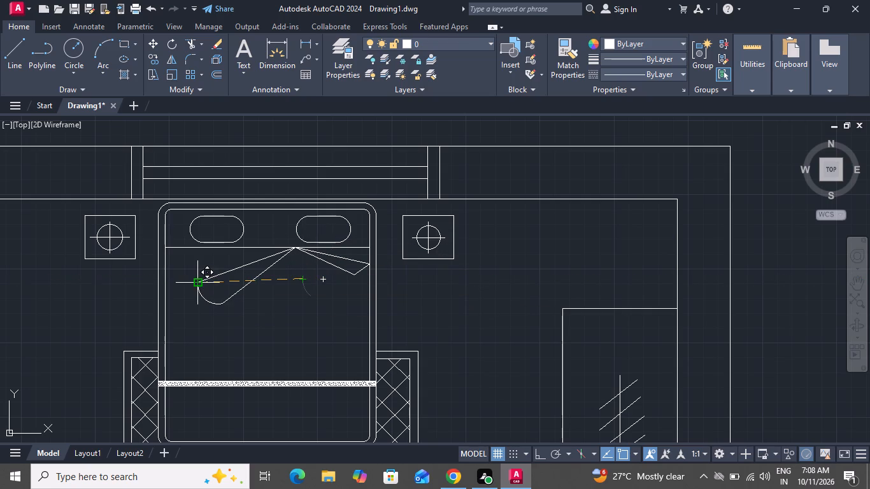
Start a rectangle and choose its fillet option for rounded corners.
{"action": "scroll", "coordinate": [385, 323], "scroll_direction": "down", "scroll_amount": 3}
{"action": "scroll", "coordinate": [392, 173], "scroll_direction": "down", "scroll_amount": 3}
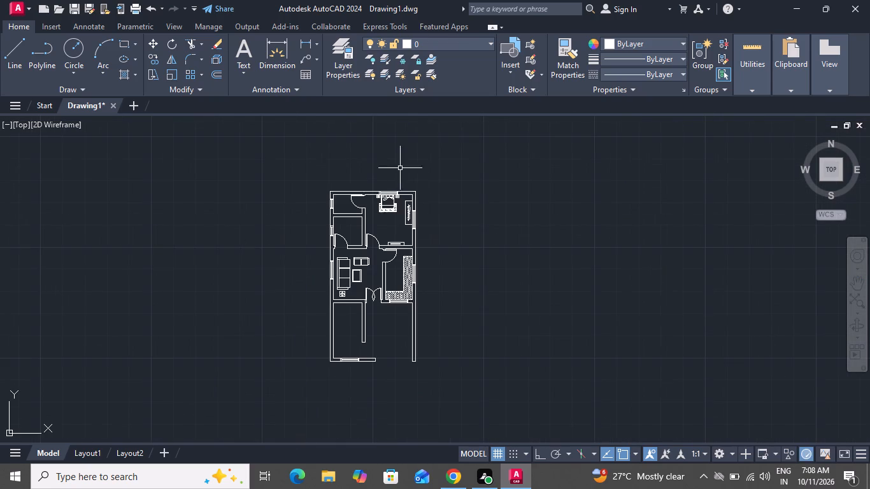
{"action": "scroll", "coordinate": [357, 204], "scroll_direction": "up", "scroll_amount": 2}
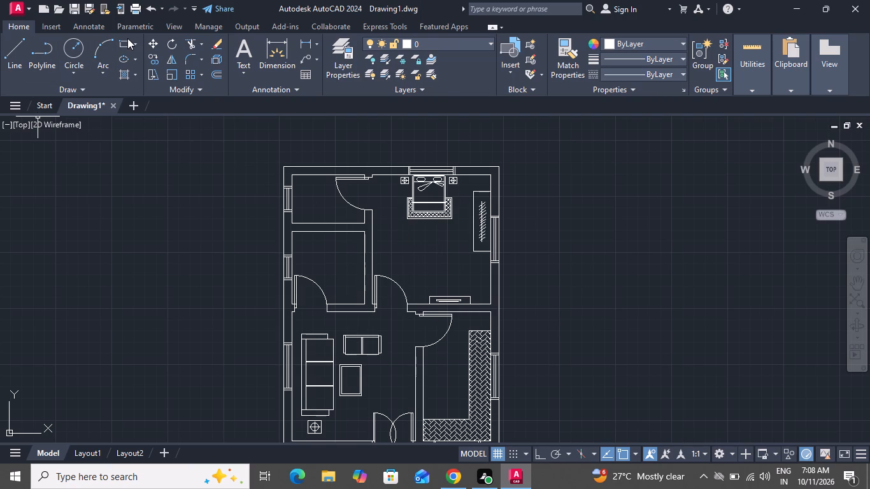
{"action": "type", "text": "rec"}
{"action": "key", "text": "space"}
{"action": "type", "text": "f"}
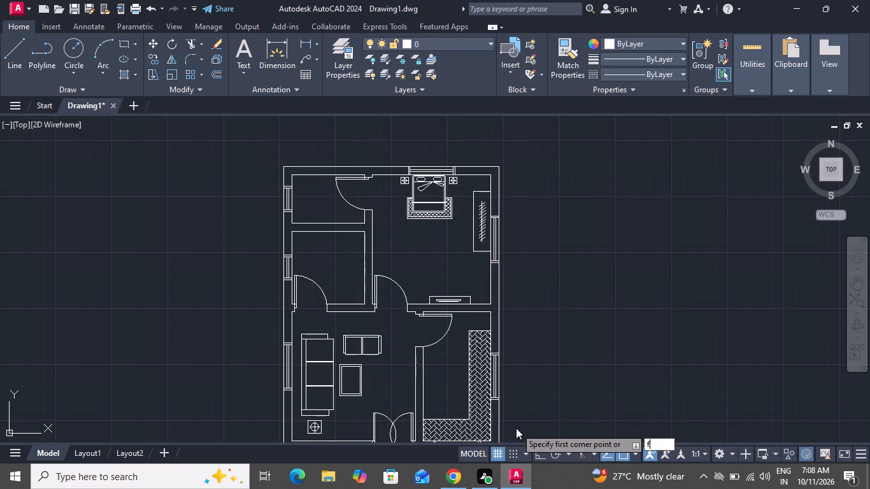
{"action": "key", "text": "space"}
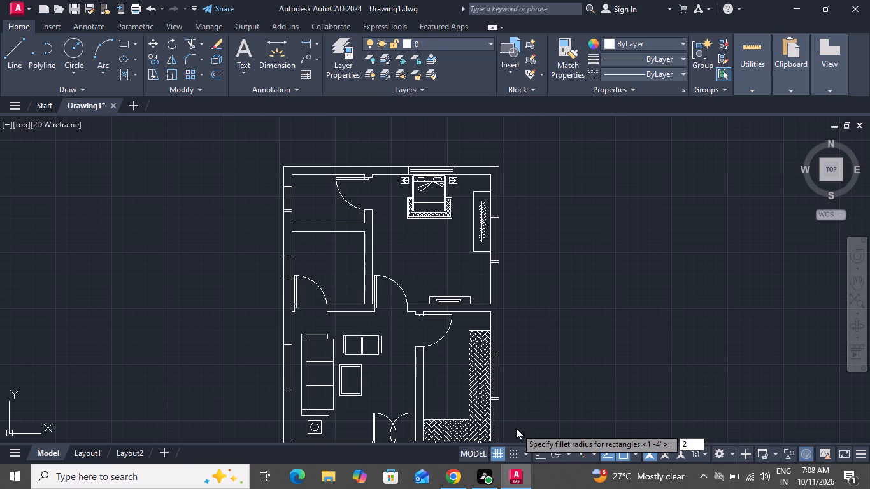
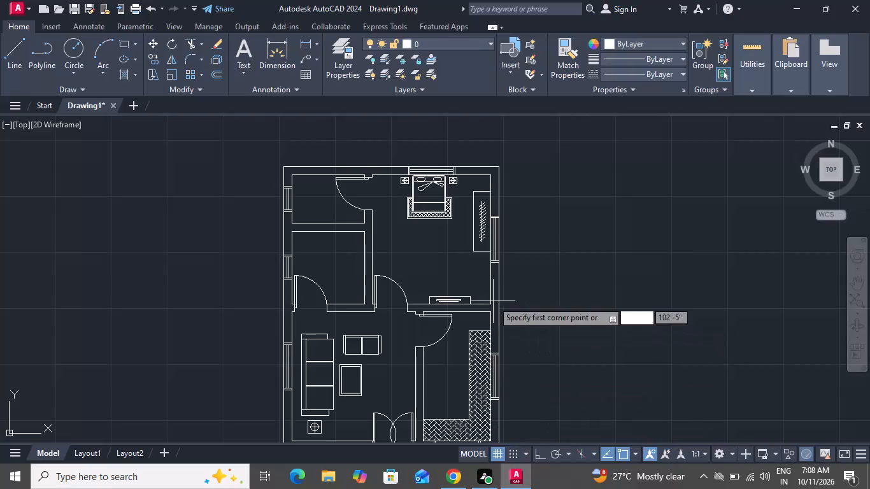
Draw a rounded-corner rectangle about 2'-2" by 1'-4" as a chair seat in the bedroom, above the TV unit.
{"action": "scroll", "coordinate": [449, 280], "scroll_direction": "up", "scroll_amount": 2}
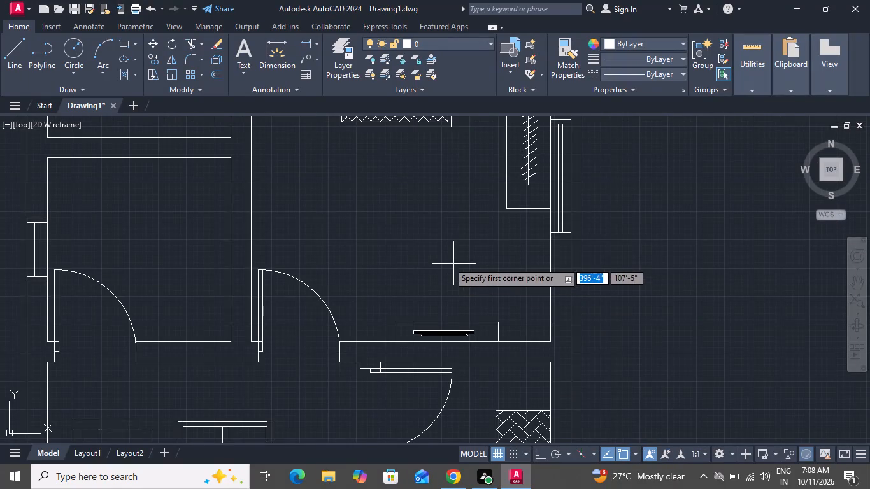
{"action": "left_click", "coordinate": [404, 250]}
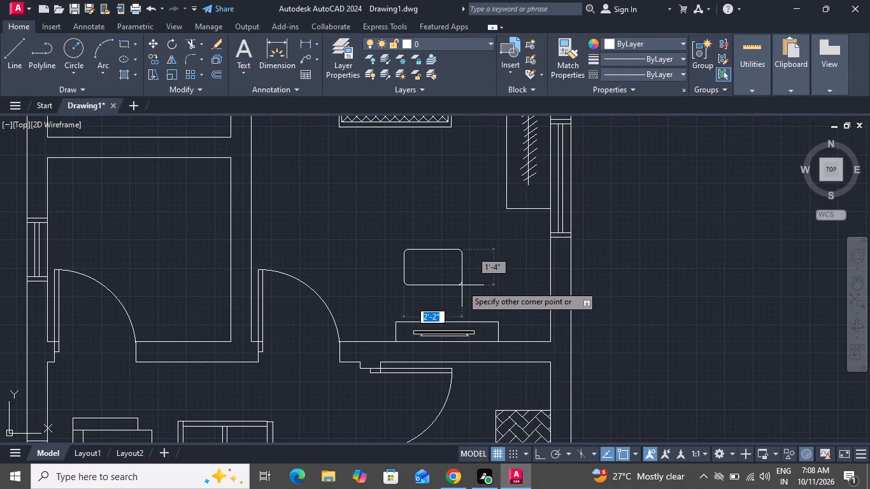
{"action": "left_click", "coordinate": [460, 286]}
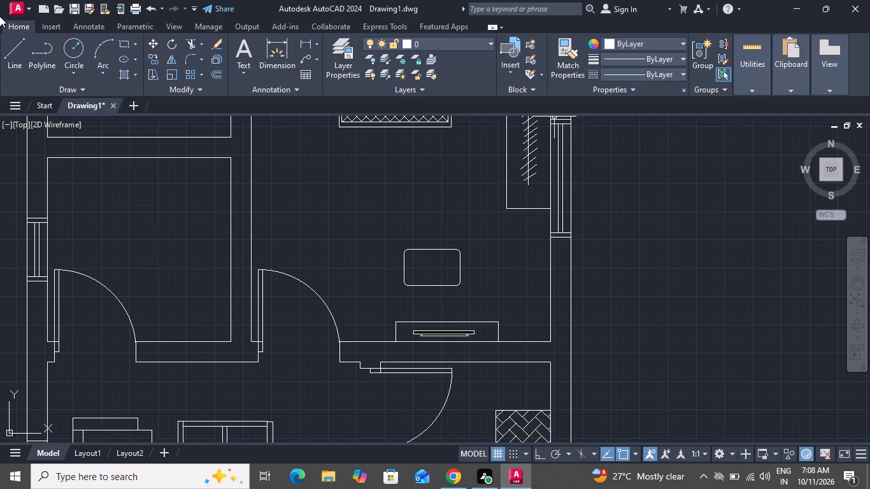
Draw a left armrest rectangle about 3" by 1'-4", starting from the upper end of the seat's straight left edge.
{"action": "left_click", "coordinate": [125, 41]}
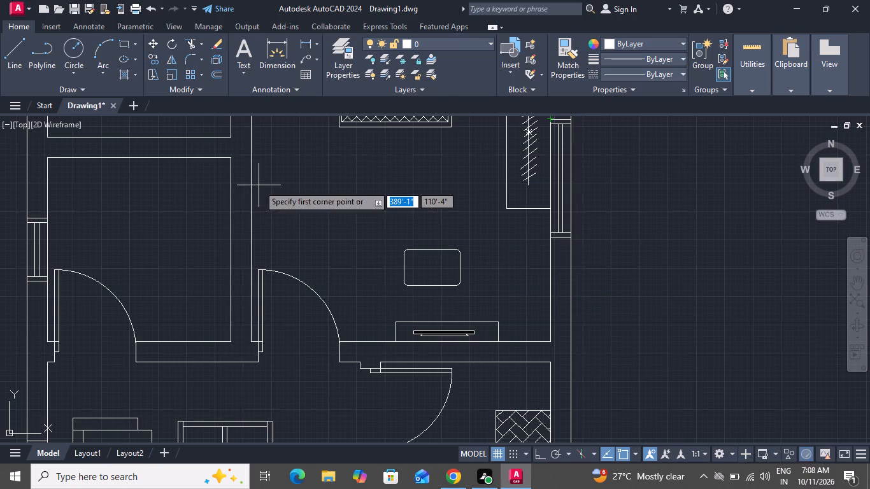
{"action": "scroll", "coordinate": [397, 267], "scroll_direction": "up", "scroll_amount": 1}
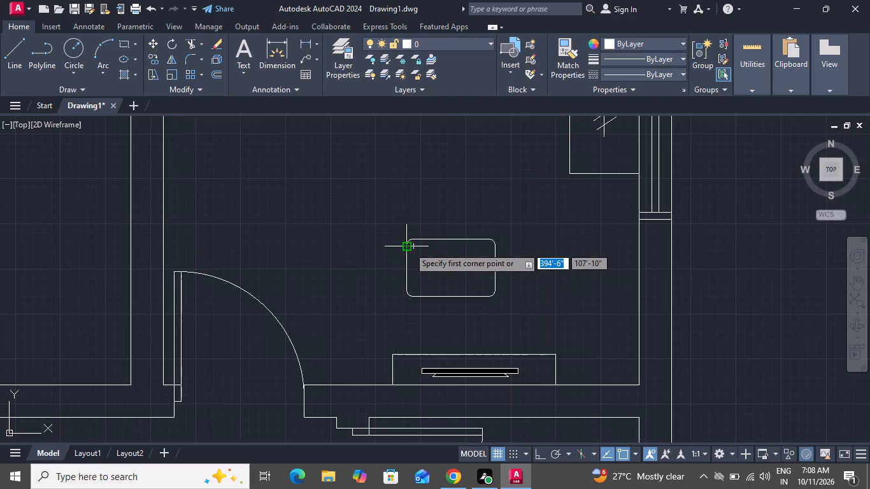
{"action": "left_click", "coordinate": [409, 247]}
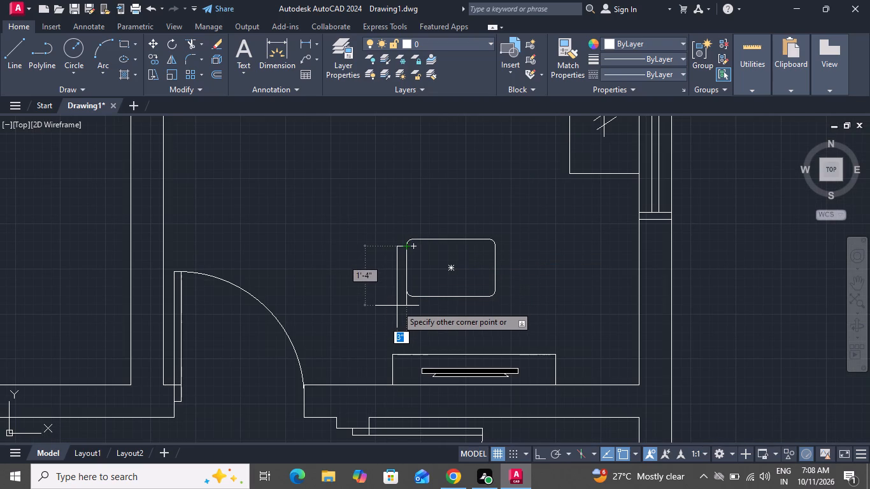
{"action": "left_click", "coordinate": [397, 306]}
Draw a backrest rectangle about 2'-4" by 2" below the seat, starting from the left armrest's lower inner corner.
{"action": "left_click", "coordinate": [128, 46]}
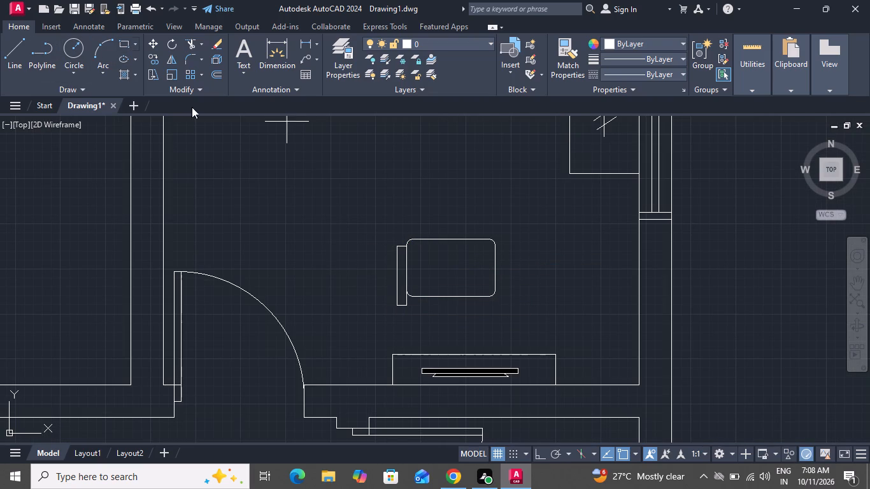
{"action": "scroll", "coordinate": [494, 344], "scroll_direction": "up", "scroll_amount": 1}
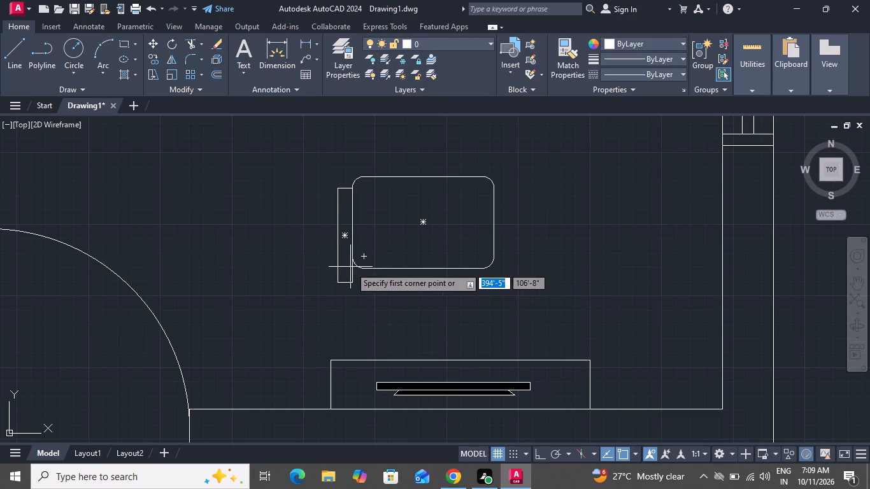
{"action": "left_click", "coordinate": [355, 279]}
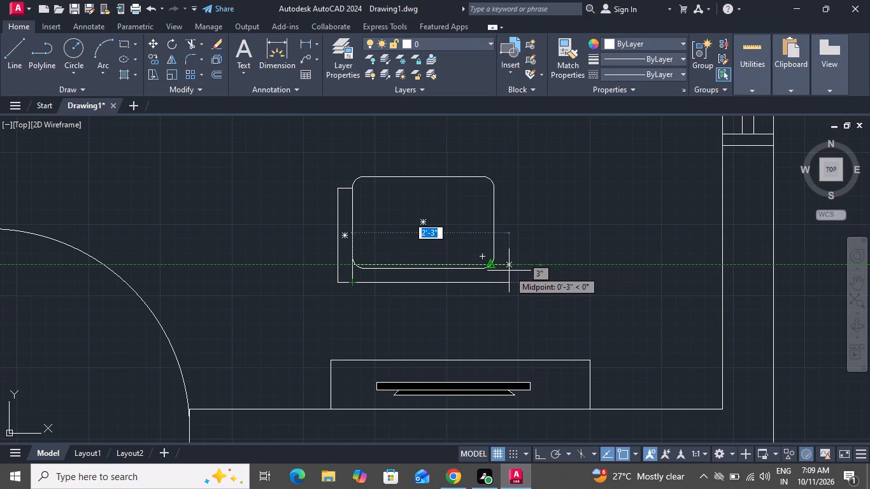
{"action": "scroll", "coordinate": [509, 271], "scroll_direction": "up", "scroll_amount": 3}
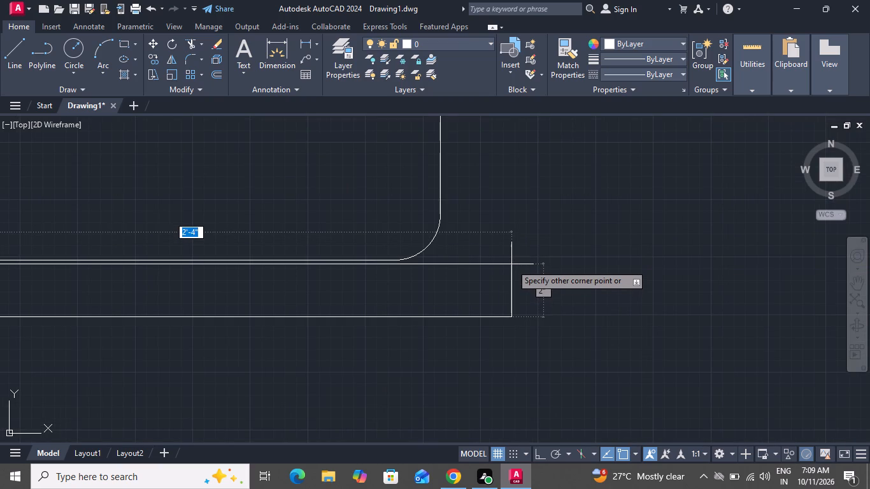
{"action": "left_click", "coordinate": [512, 261]}
{"action": "scroll", "coordinate": [512, 261], "scroll_direction": "down", "scroll_amount": 2}
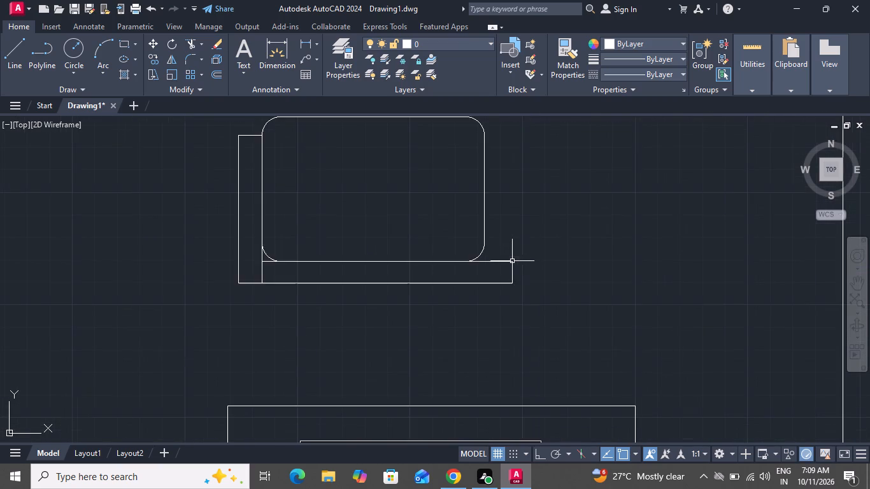
{"action": "scroll", "coordinate": [521, 280], "scroll_direction": "down", "scroll_amount": 1}
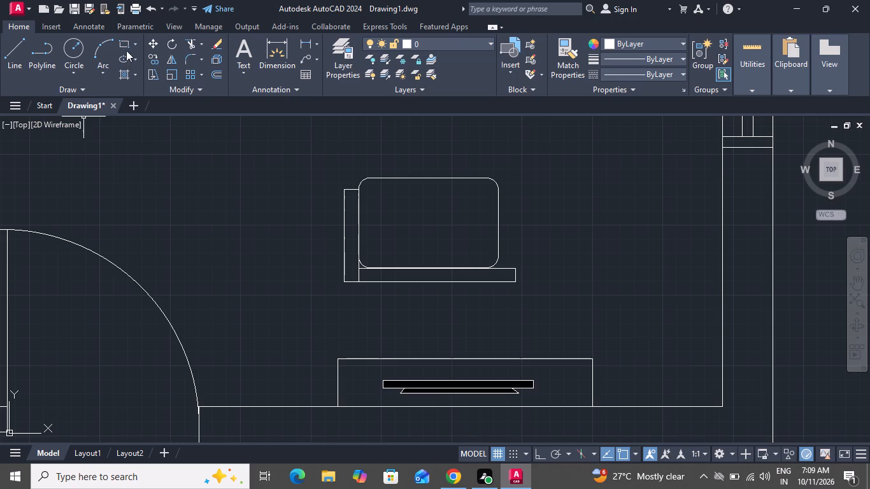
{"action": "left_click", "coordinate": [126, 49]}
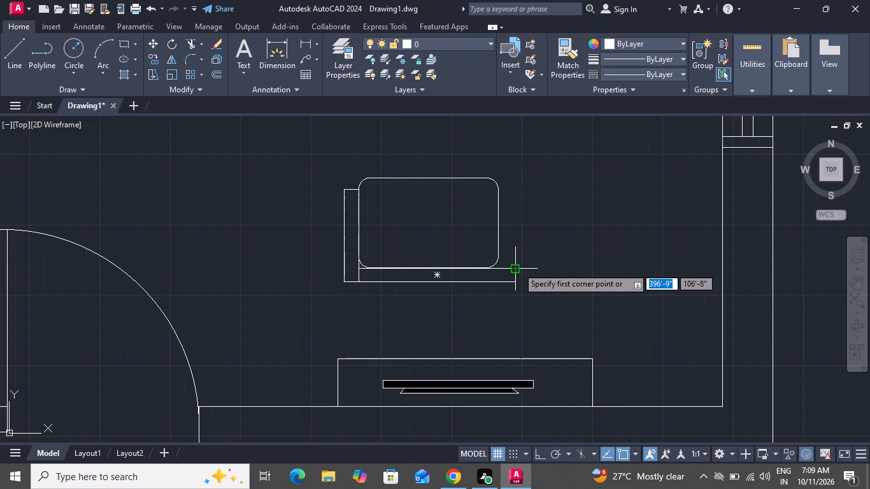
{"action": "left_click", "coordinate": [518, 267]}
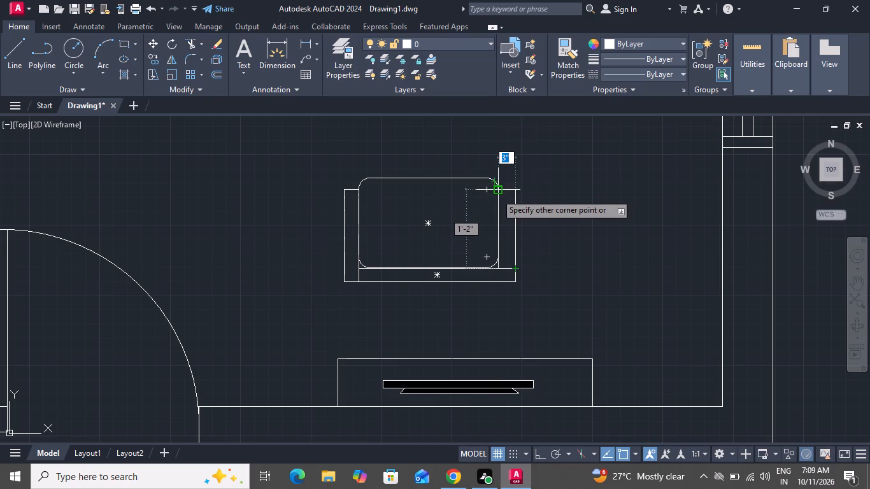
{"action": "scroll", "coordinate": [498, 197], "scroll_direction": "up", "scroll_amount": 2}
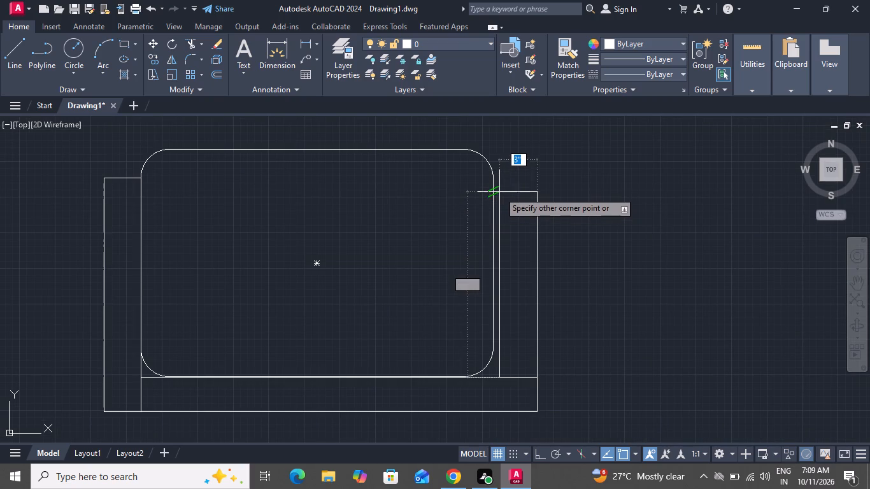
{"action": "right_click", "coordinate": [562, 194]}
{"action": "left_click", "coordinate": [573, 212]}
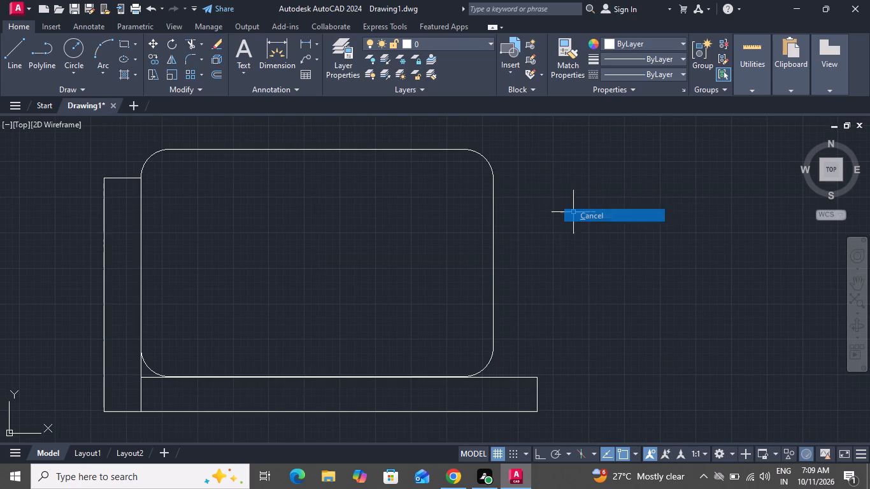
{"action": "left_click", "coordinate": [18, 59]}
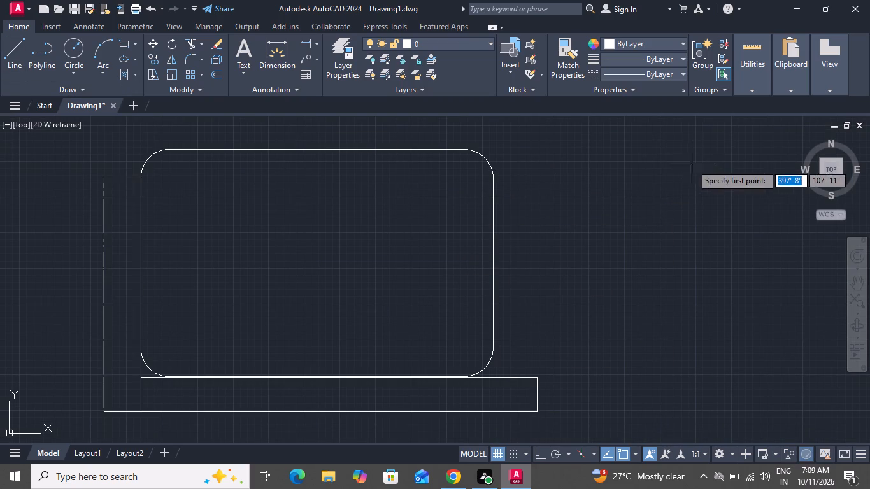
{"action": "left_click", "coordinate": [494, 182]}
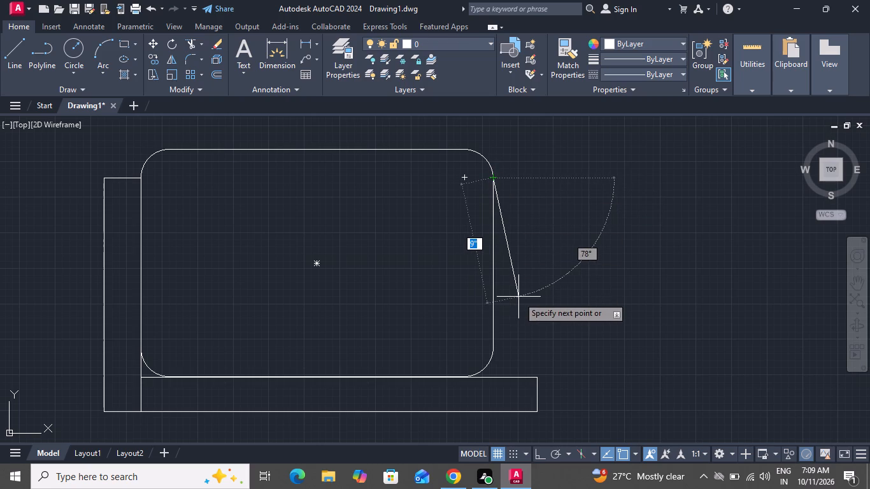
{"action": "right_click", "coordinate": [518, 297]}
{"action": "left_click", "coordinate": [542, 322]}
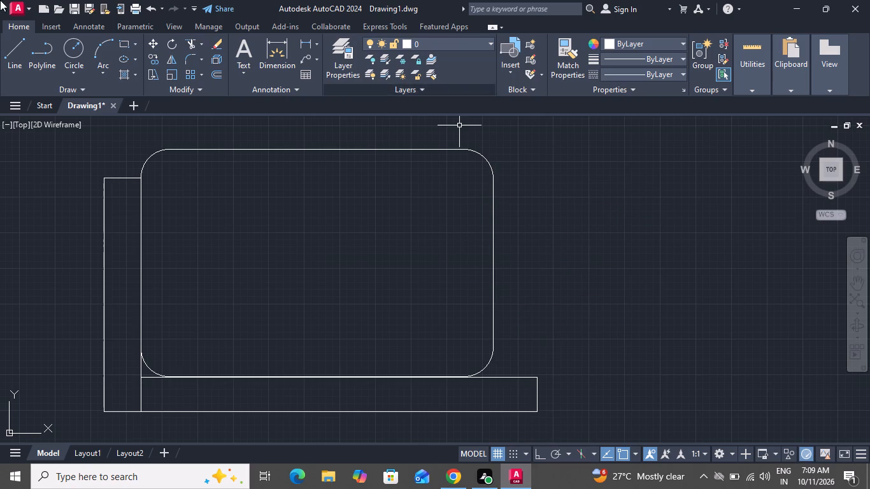
Draw a right armrest rectangle about 2" by 1'-2" from the seat's upper right edge point down to the backrest's top edge.
{"action": "left_click", "coordinate": [122, 44]}
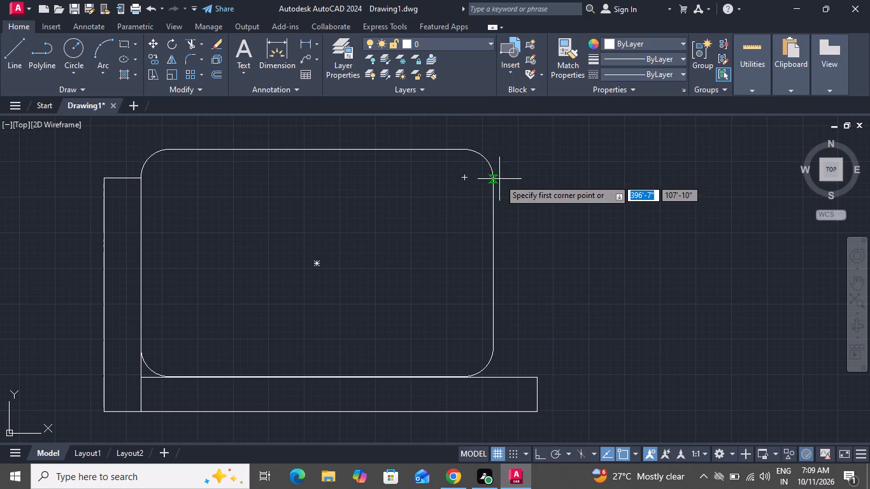
{"action": "left_click", "coordinate": [496, 174]}
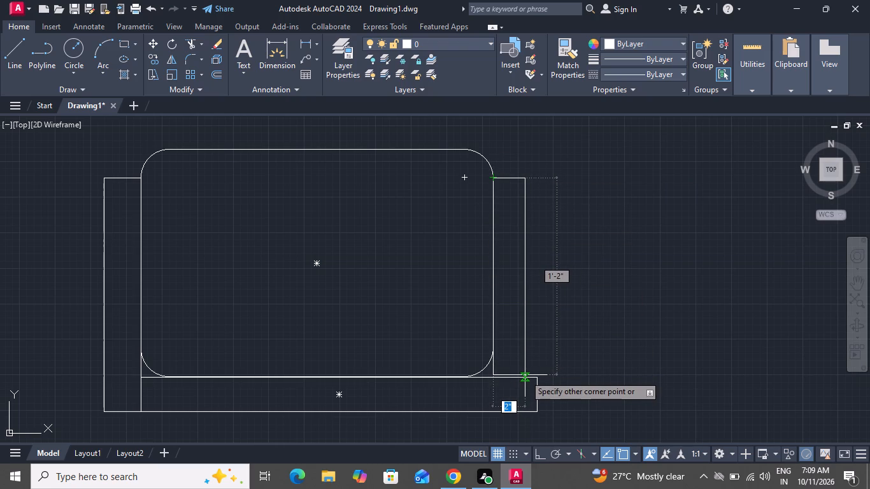
{"action": "left_click", "coordinate": [525, 377]}
{"action": "right_click", "coordinate": [526, 369]}
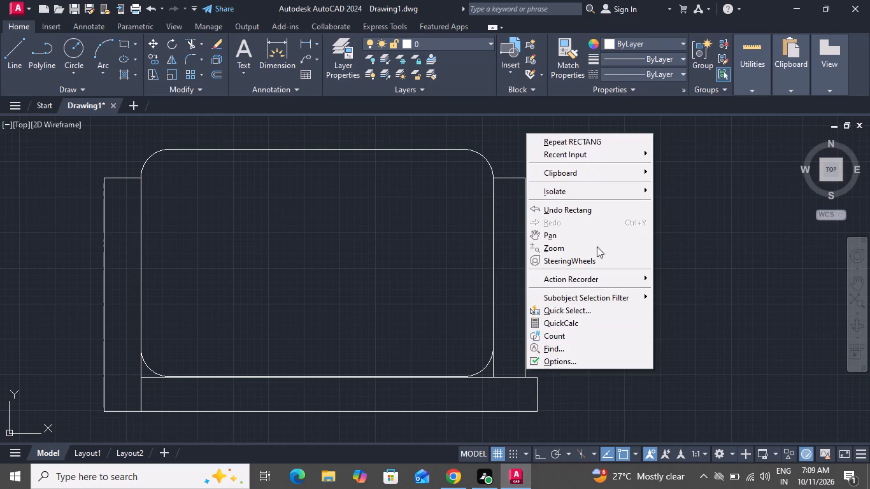
{"action": "left_click", "coordinate": [642, 391]}
{"action": "left_click", "coordinate": [778, 266]}
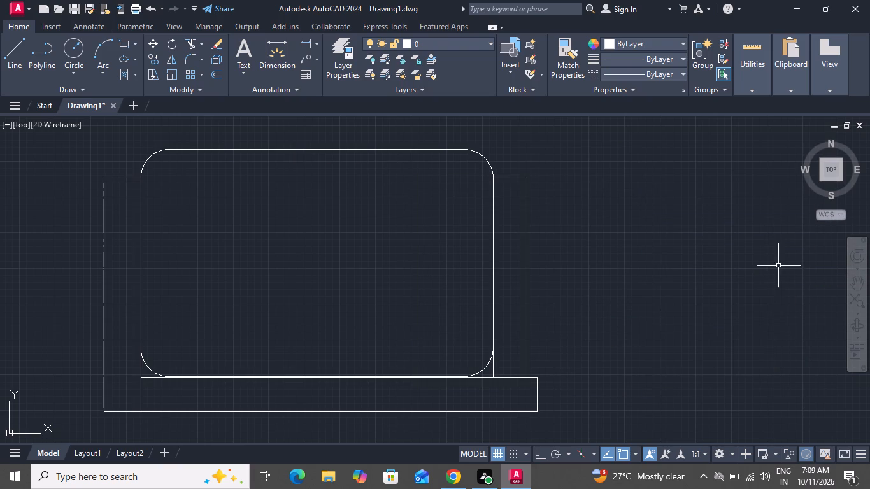
Draw a 2" vertical line across the backrest, continuing the right armrest's outer edge to the backrest's bottom edge.
{"action": "left_click", "coordinate": [9, 52]}
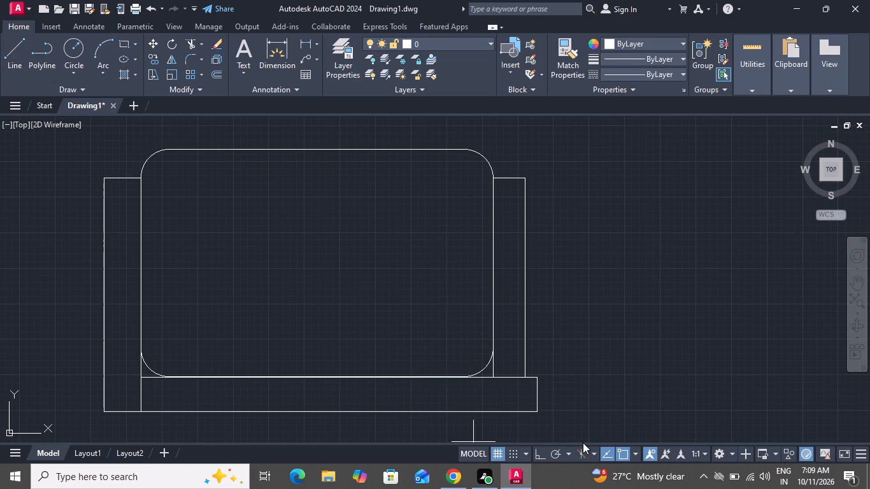
{"action": "scroll", "coordinate": [520, 381], "scroll_direction": "up", "scroll_amount": 1}
{"action": "left_click", "coordinate": [524, 374]}
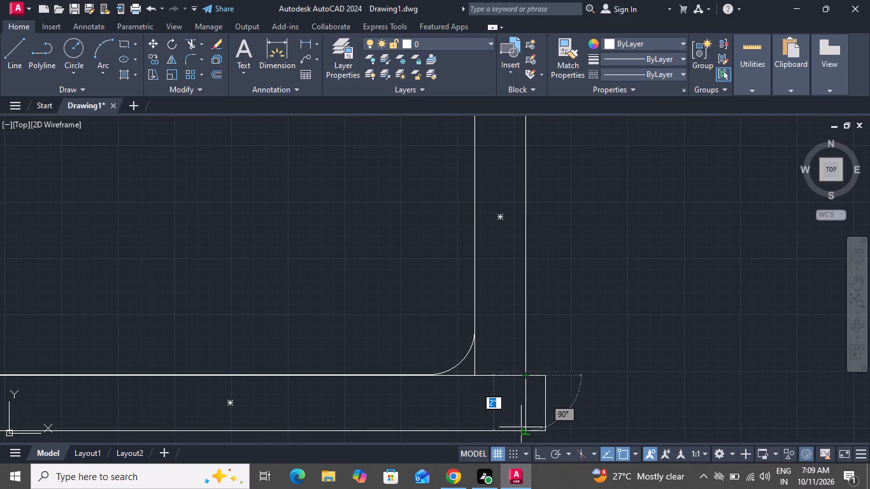
{"action": "left_click", "coordinate": [522, 431]}
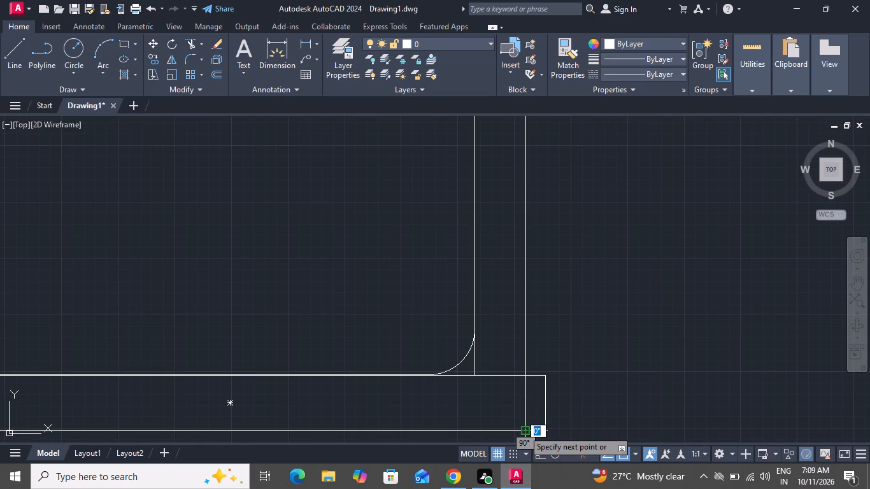
{"action": "right_click", "coordinate": [524, 430]}
{"action": "left_click", "coordinate": [571, 306]}
Trim away the end of the backrest that extends beyond the right armrest's outer edge.
{"action": "scroll", "coordinate": [615, 255], "scroll_direction": "up", "scroll_amount": 1}
{"action": "scroll", "coordinate": [615, 255], "scroll_direction": "down", "scroll_amount": 1}
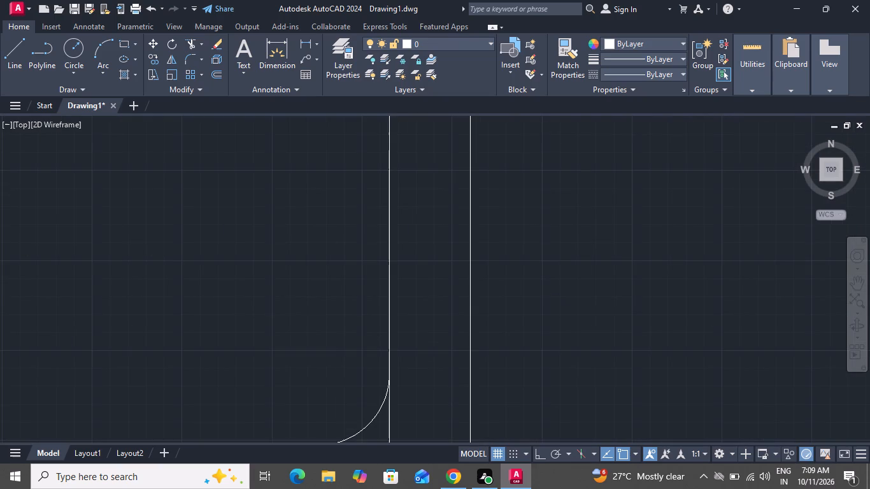
{"action": "scroll", "coordinate": [615, 255], "scroll_direction": "down", "scroll_amount": 1}
{"action": "type", "text": "tr"}
{"action": "key", "text": "space"}
{"action": "key", "text": "space"}
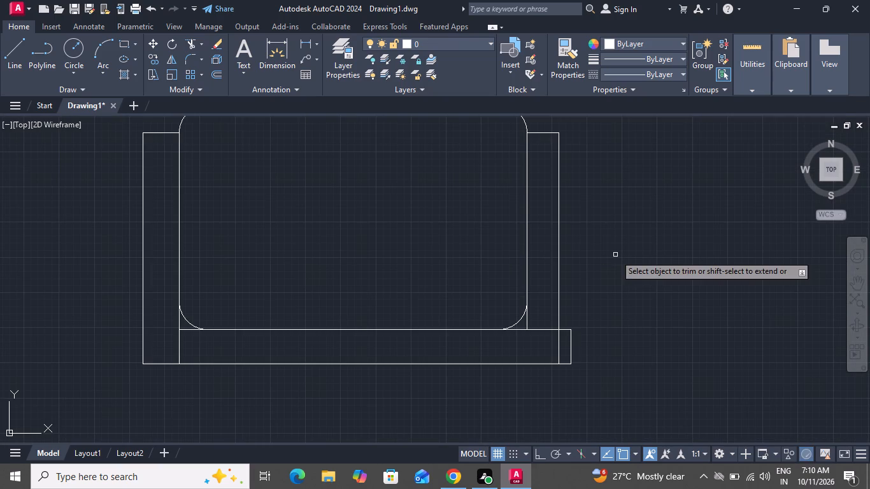
{"action": "scroll", "coordinate": [621, 365], "scroll_direction": "up", "scroll_amount": 3}
{"action": "left_click", "coordinate": [559, 218]}
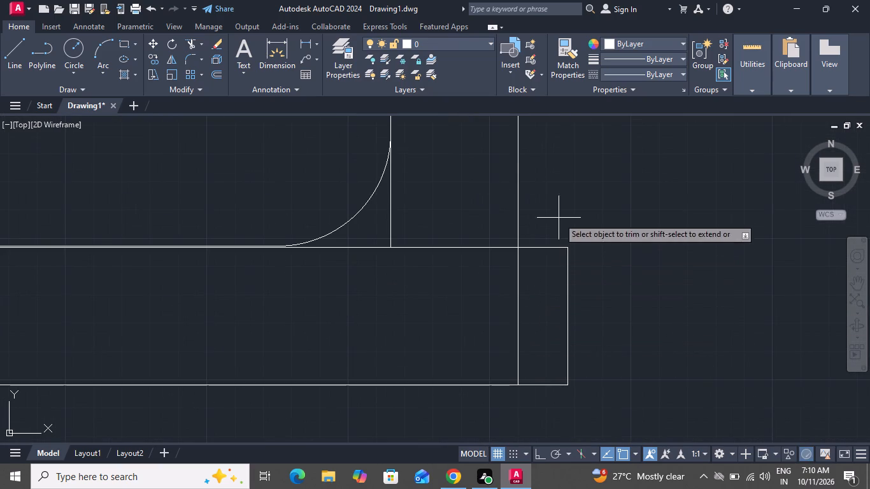
{"action": "left_click", "coordinate": [548, 435]}
{"action": "left_click", "coordinate": [569, 333]}
{"action": "right_click", "coordinate": [583, 313]}
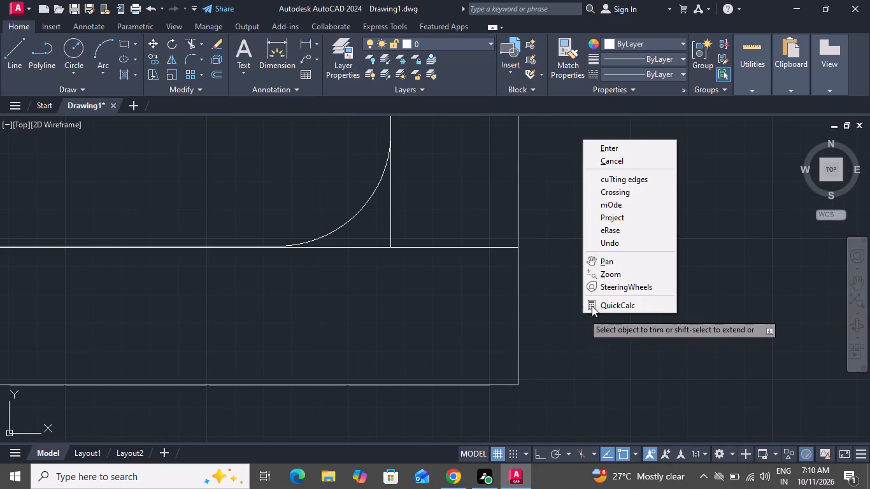
{"action": "left_click", "coordinate": [633, 162]}
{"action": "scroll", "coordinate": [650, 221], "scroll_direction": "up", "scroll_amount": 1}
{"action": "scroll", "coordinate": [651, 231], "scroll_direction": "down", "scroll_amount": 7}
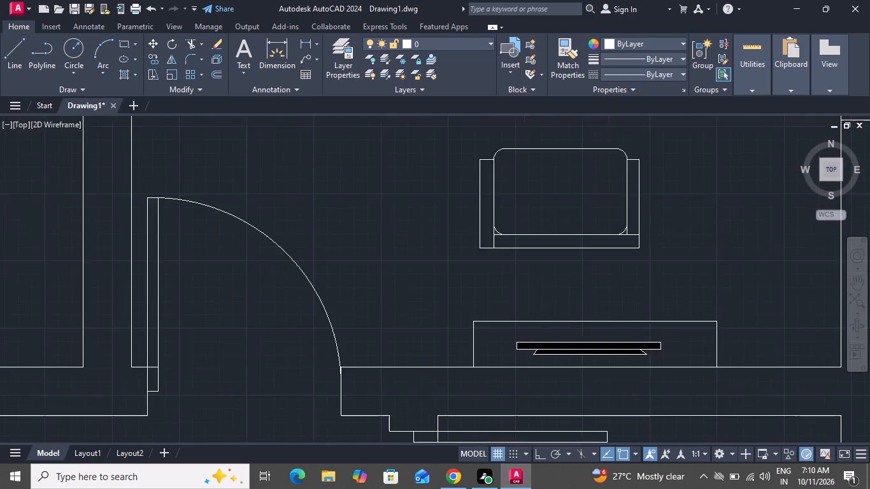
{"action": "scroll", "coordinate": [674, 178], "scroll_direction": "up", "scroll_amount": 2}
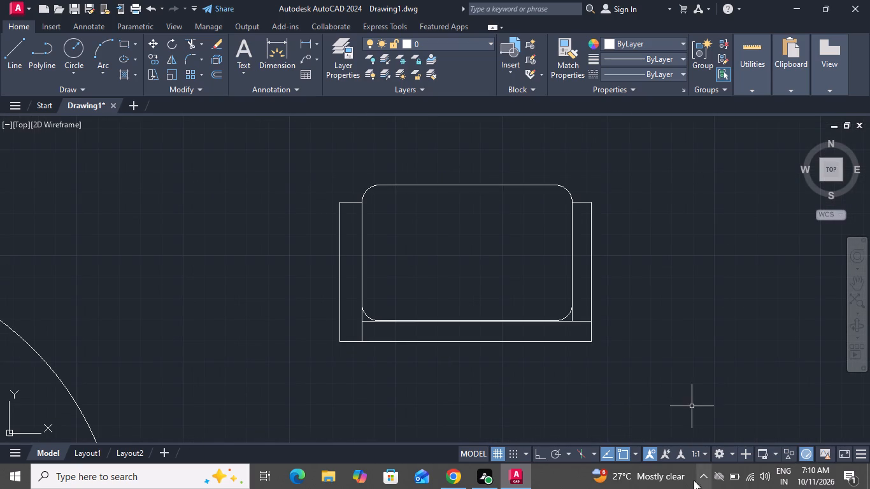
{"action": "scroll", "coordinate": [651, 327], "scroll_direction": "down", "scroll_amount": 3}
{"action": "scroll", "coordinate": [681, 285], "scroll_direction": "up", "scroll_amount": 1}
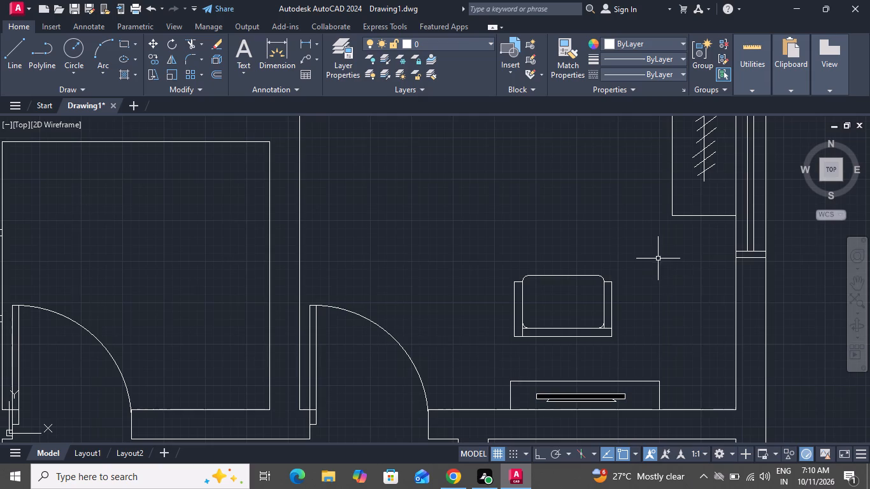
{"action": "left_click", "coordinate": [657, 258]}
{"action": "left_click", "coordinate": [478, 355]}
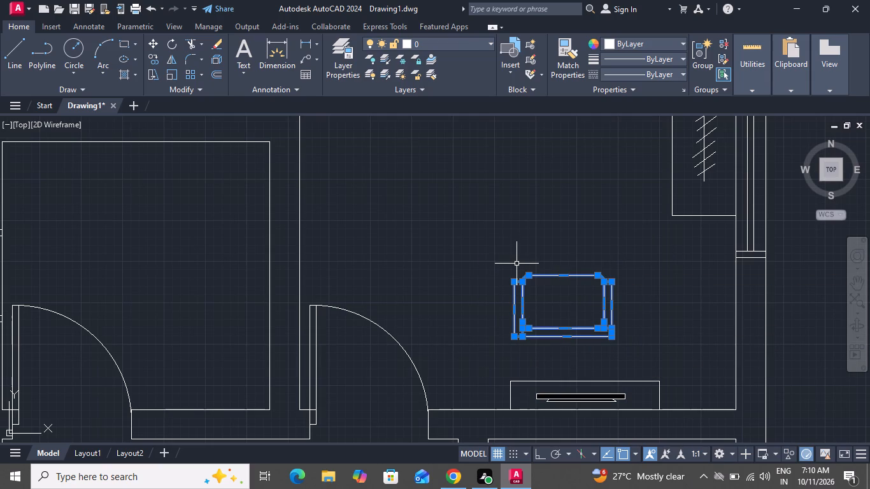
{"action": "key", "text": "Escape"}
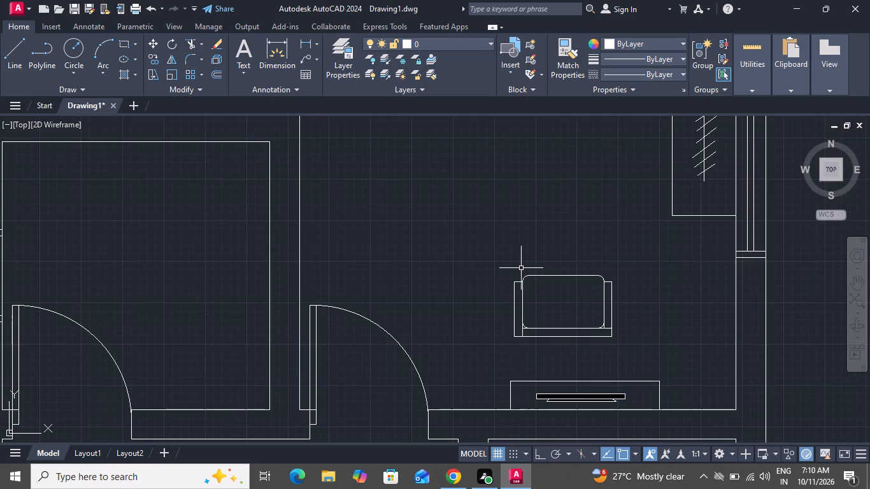
Draw a rounded rectangle about 1'-5" by 8" above the armchair as a small table.
{"action": "left_click", "coordinate": [127, 44]}
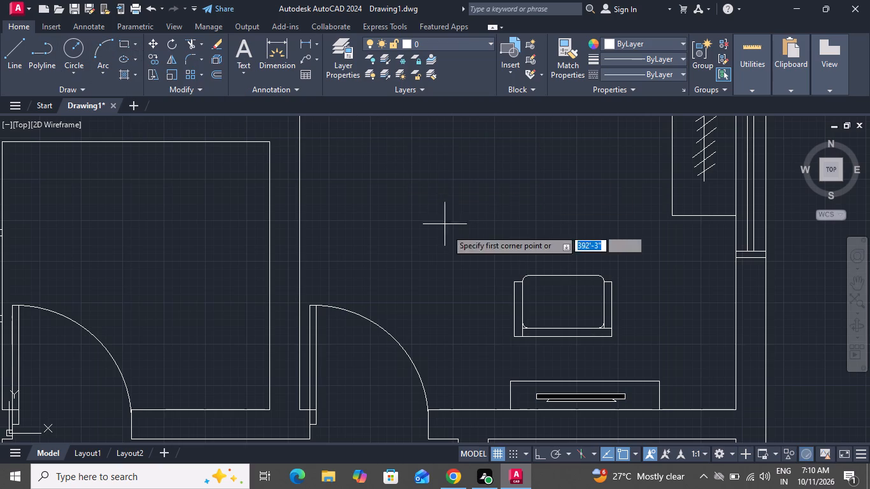
{"action": "left_click", "coordinate": [537, 227]}
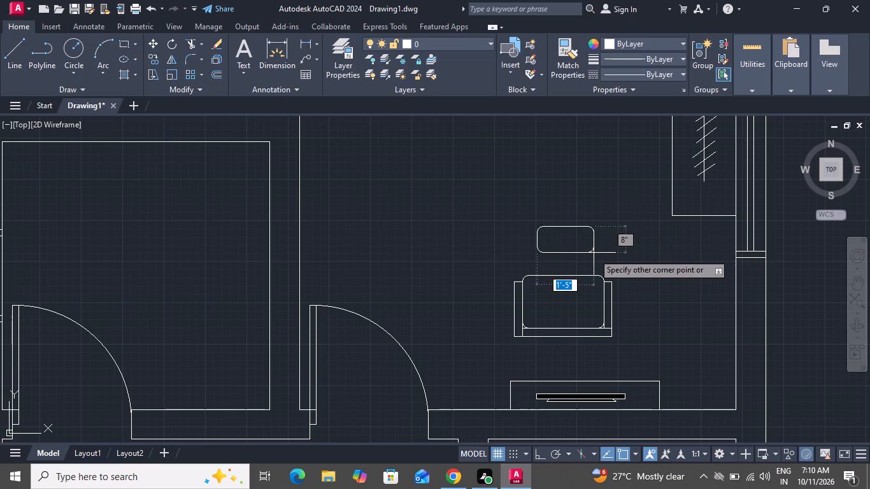
{"action": "left_click", "coordinate": [594, 255]}
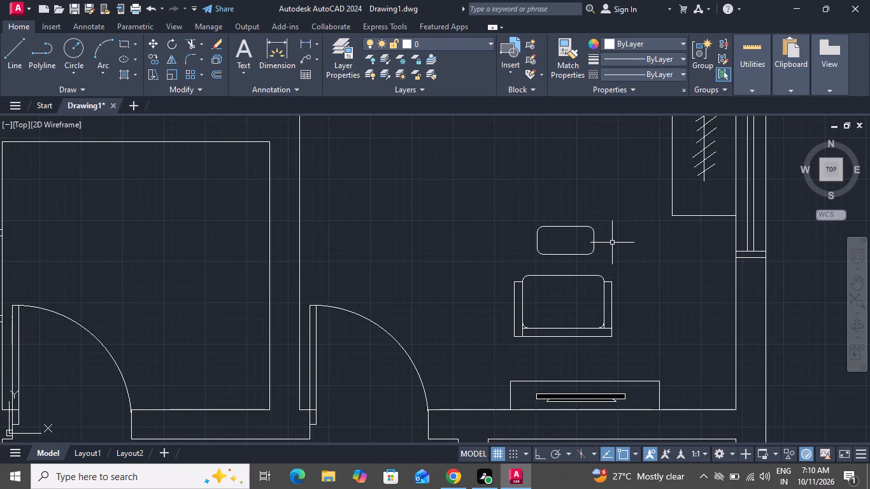
Offset the small table's outline 1" inward.
{"action": "type", "text": "o"}
{"action": "key", "text": "space"}
{"action": "key", "text": "1"}
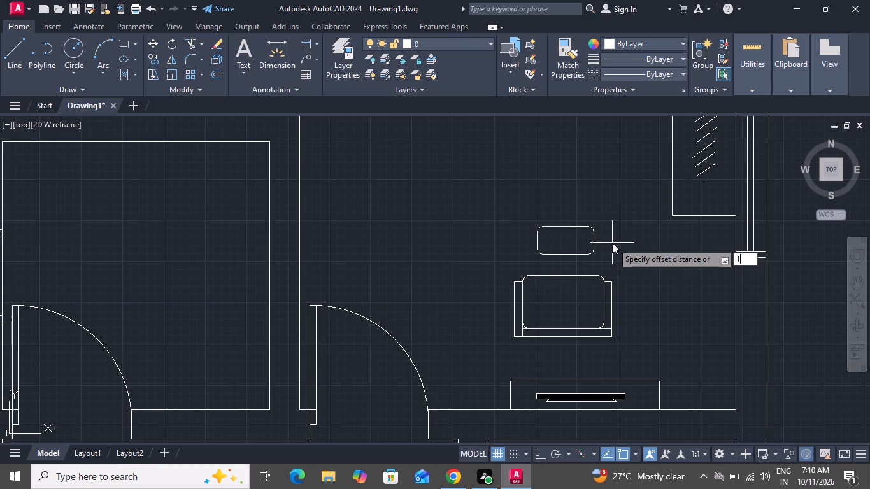
{"action": "key", "text": "shift+quotedbl"}
{"action": "key", "text": "Return"}
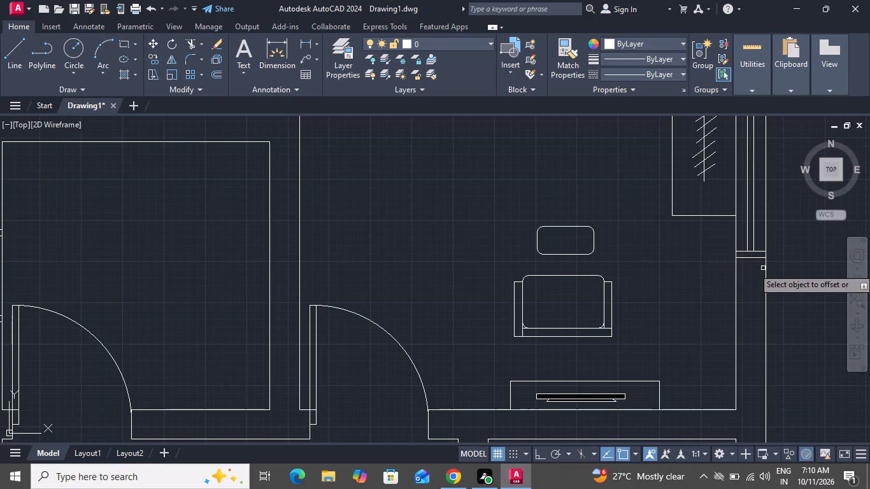
{"action": "left_click", "coordinate": [566, 228]}
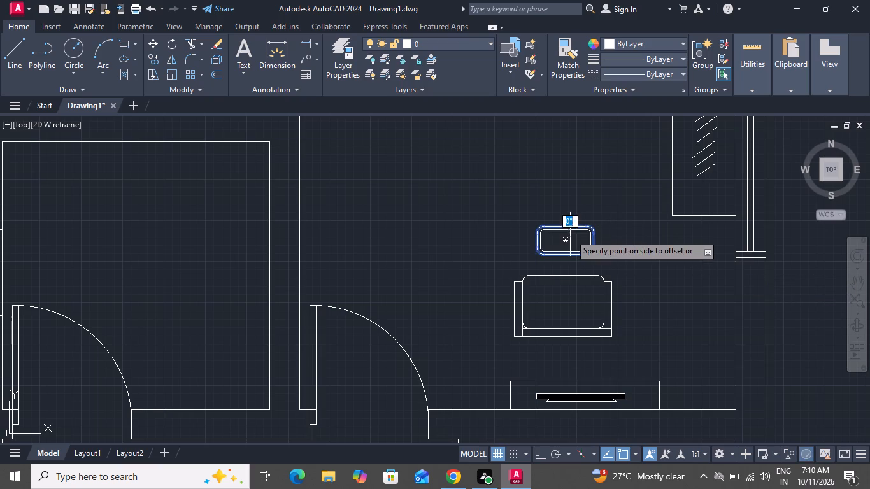
{"action": "left_click", "coordinate": [570, 235]}
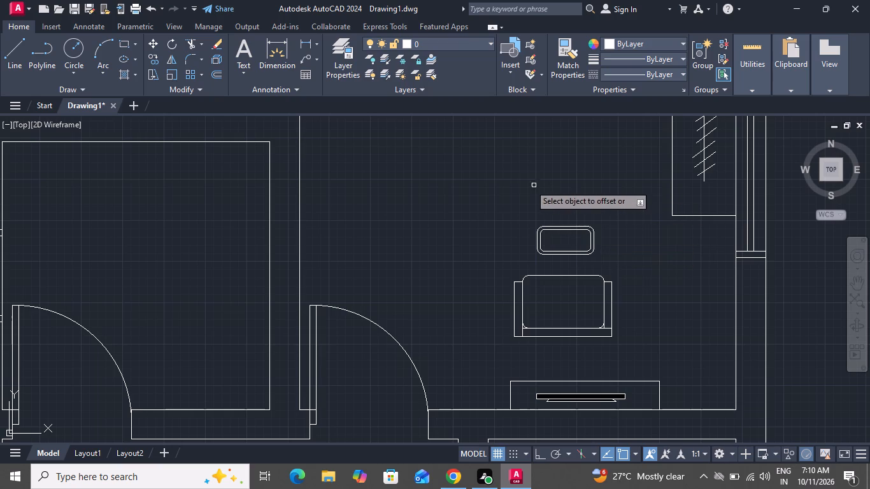
{"action": "right_click", "coordinate": [527, 183]}
{"action": "left_click", "coordinate": [545, 203]}
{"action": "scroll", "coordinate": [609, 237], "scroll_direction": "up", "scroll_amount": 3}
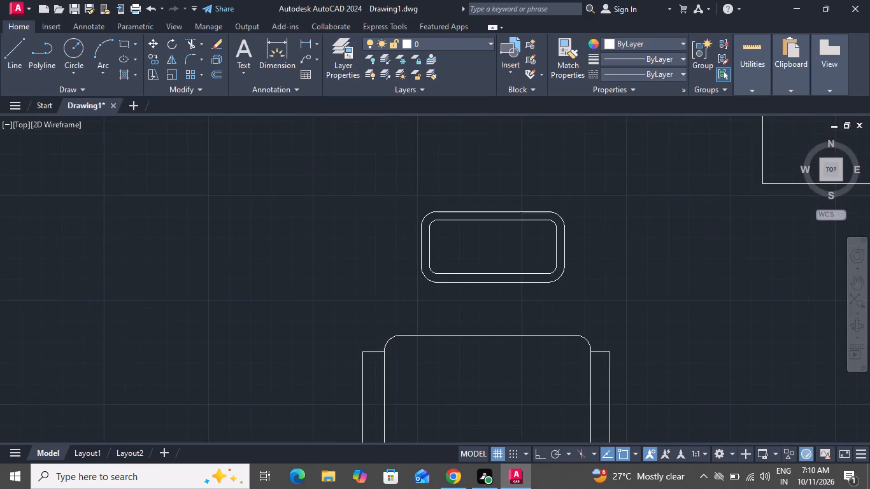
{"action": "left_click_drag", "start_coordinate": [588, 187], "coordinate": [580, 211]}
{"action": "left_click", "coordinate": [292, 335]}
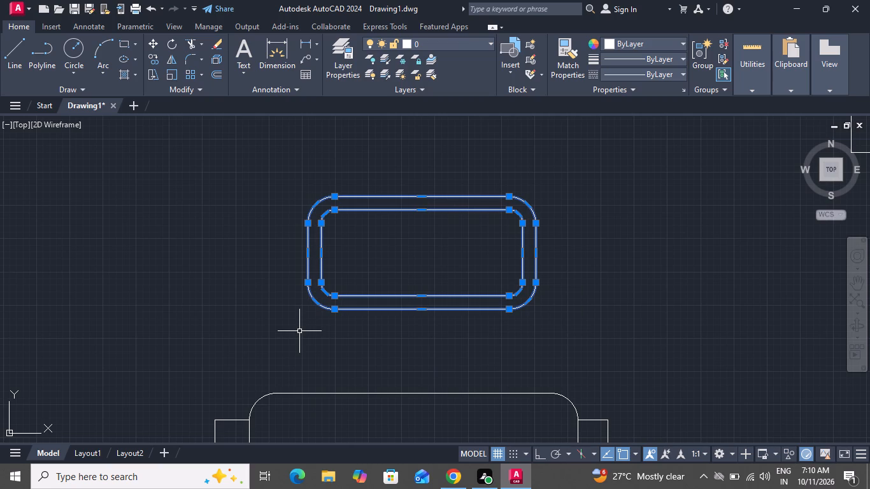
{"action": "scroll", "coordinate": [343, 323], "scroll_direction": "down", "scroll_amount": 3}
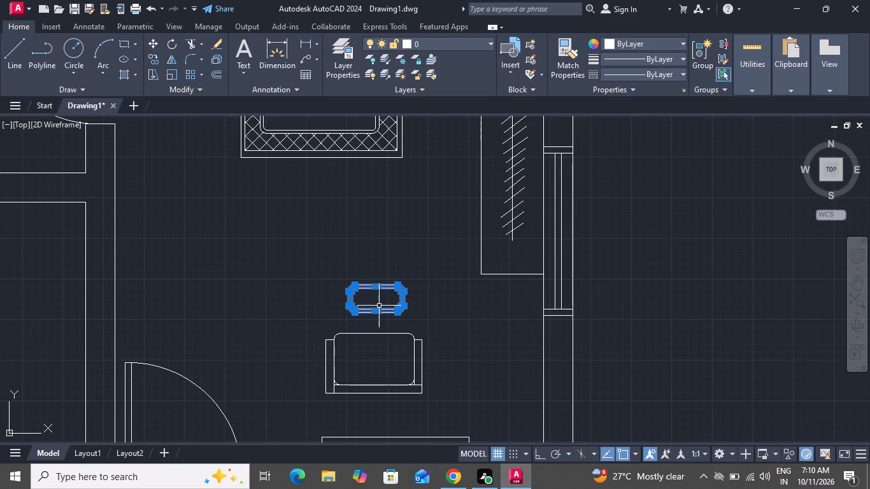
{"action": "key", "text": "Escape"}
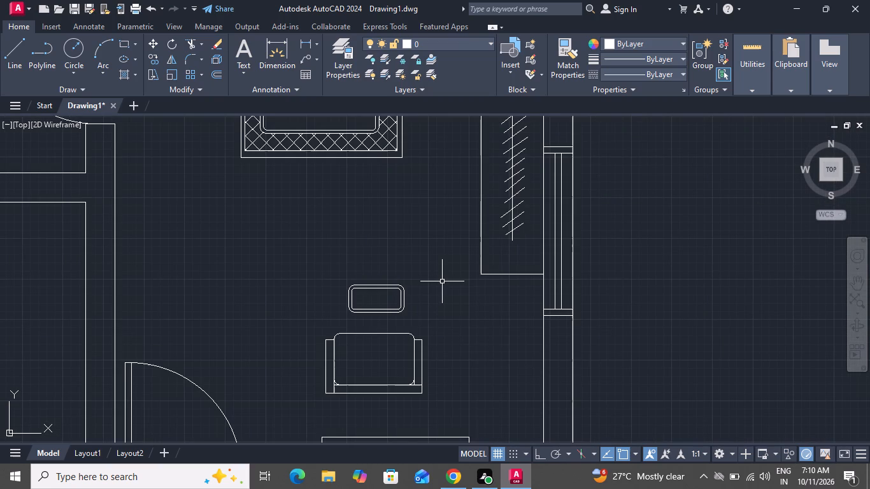
Move the armchair and small table together straight up towards the foot of the bed.
{"action": "scroll", "coordinate": [452, 230], "scroll_direction": "down", "scroll_amount": 1}
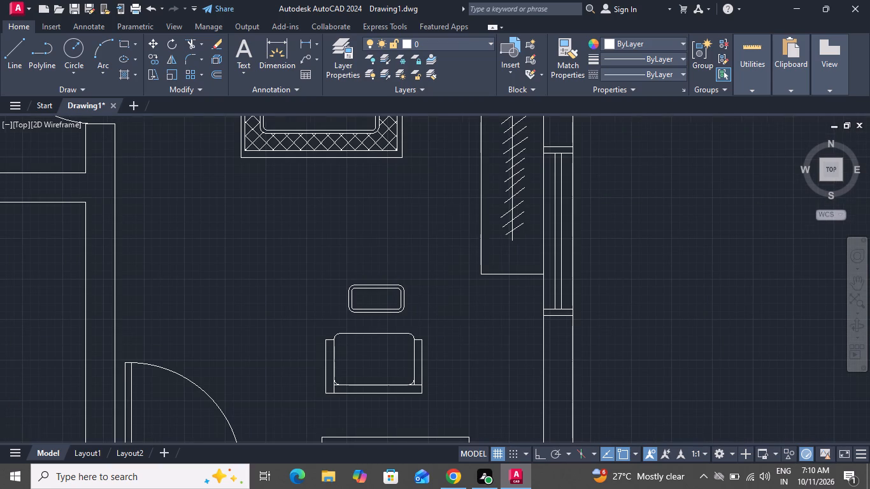
{"action": "left_click", "coordinate": [450, 253]}
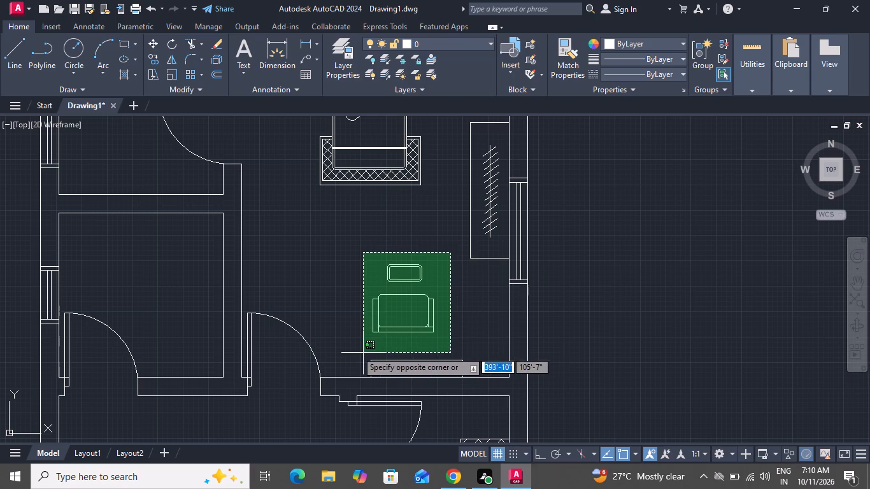
{"action": "left_click", "coordinate": [355, 351]}
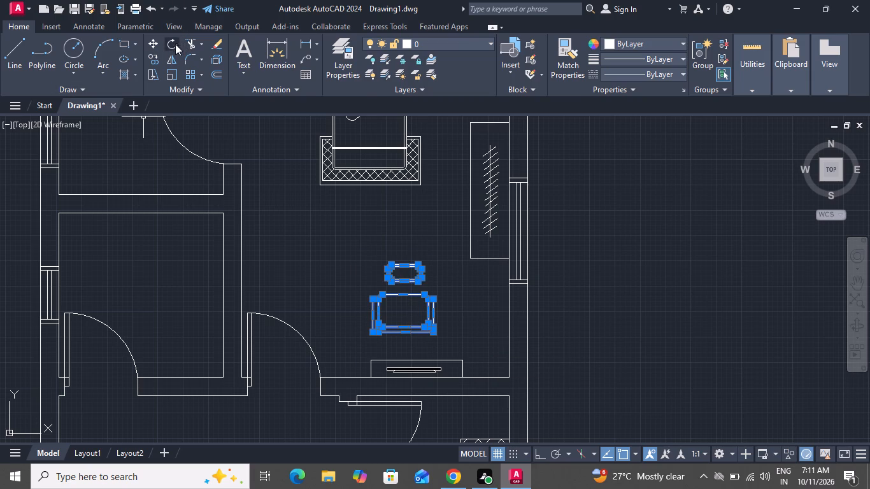
{"action": "left_click", "coordinate": [155, 43]}
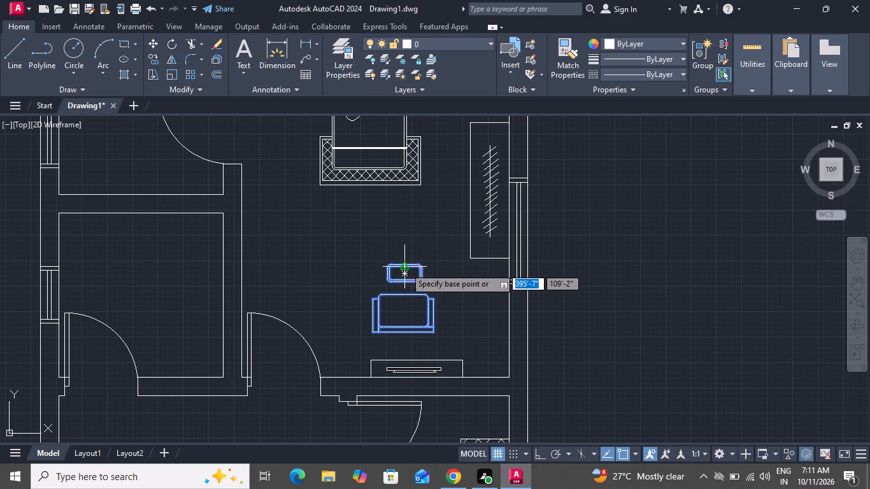
{"action": "left_click", "coordinate": [405, 267]}
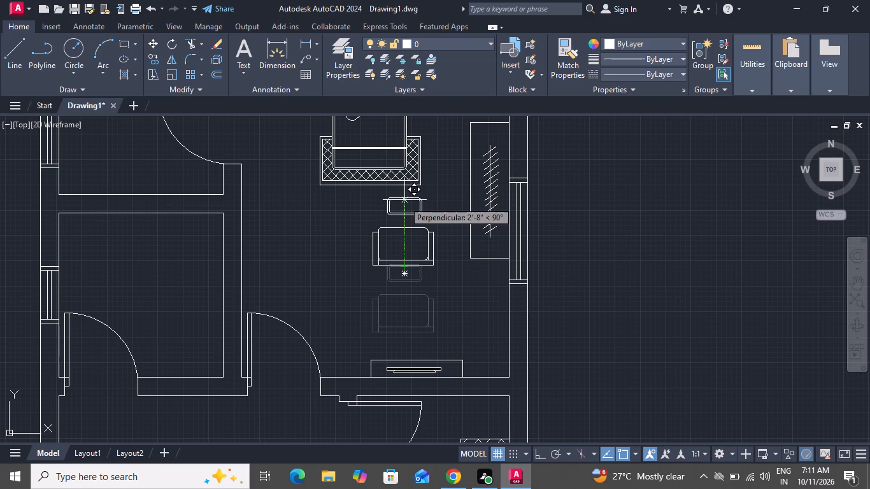
{"action": "left_click", "coordinate": [404, 209]}
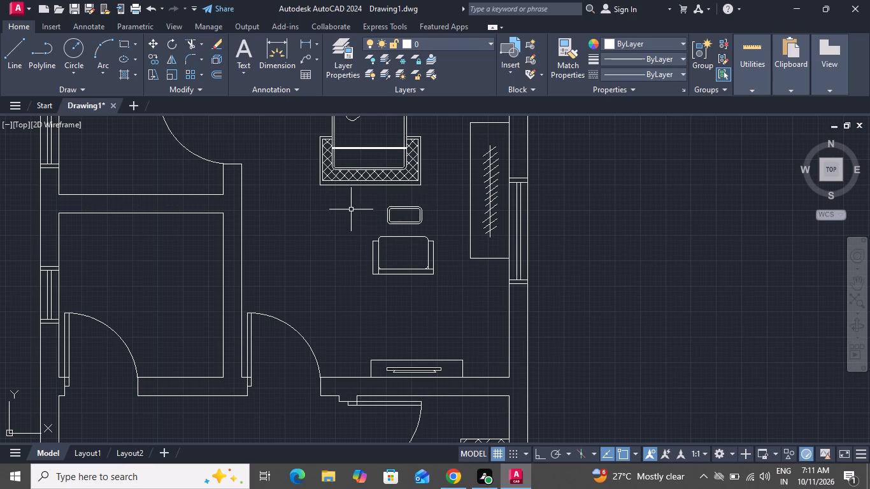
Insert the Door - Imperial sample block from the tool palettes in the empty space outside the plan's right exterior wall.
{"action": "scroll", "coordinate": [359, 220], "scroll_direction": "down", "scroll_amount": 1}
{"action": "scroll", "coordinate": [305, 158], "scroll_direction": "up", "scroll_amount": 1}
{"action": "scroll", "coordinate": [310, 176], "scroll_direction": "down", "scroll_amount": 2}
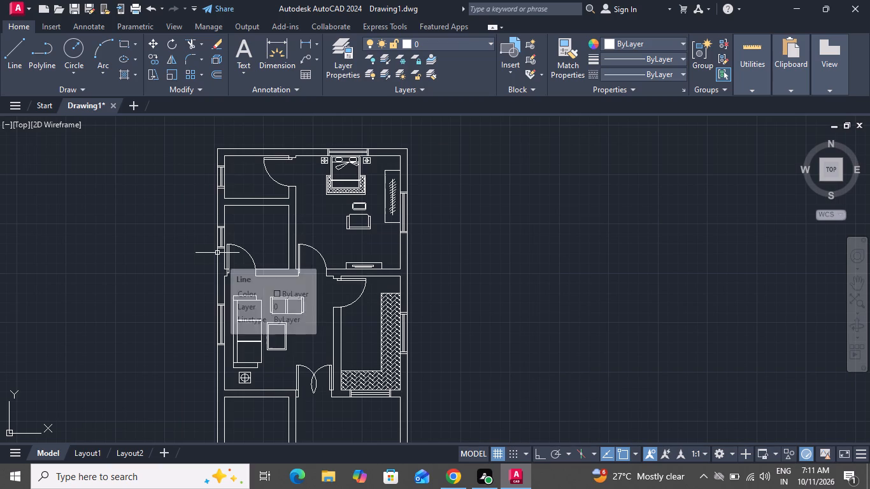
{"action": "key", "text": "t"}
{"action": "type", "text": "p"}
{"action": "key", "text": "space"}
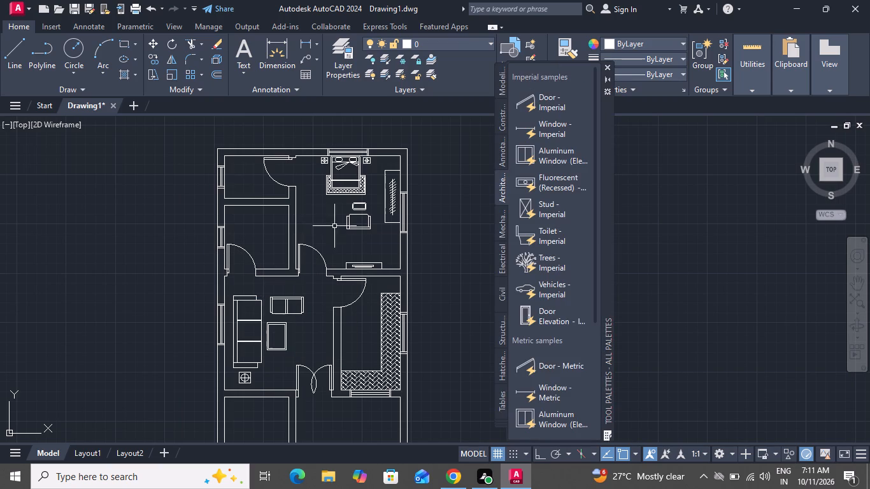
{"action": "left_click_drag", "start_coordinate": [551, 96], "coordinate": [508, 169]}
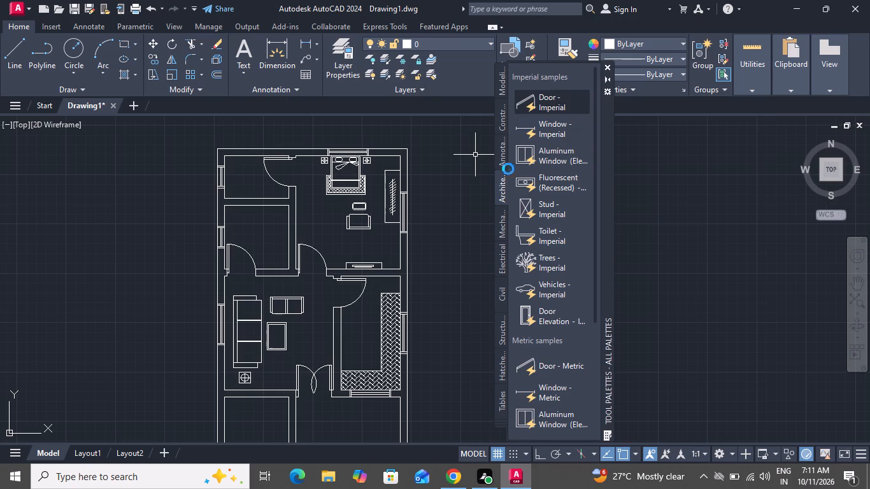
{"action": "left_click_drag", "start_coordinate": [508, 169], "coordinate": [448, 222]}
Insert the Toilet - Imperial sample block outside the right exterior wall, below the loose door block, and close the tool palettes.
{"action": "left_click_drag", "start_coordinate": [552, 234], "coordinate": [446, 268]}
{"action": "scroll", "coordinate": [459, 264], "scroll_direction": "up", "scroll_amount": 3}
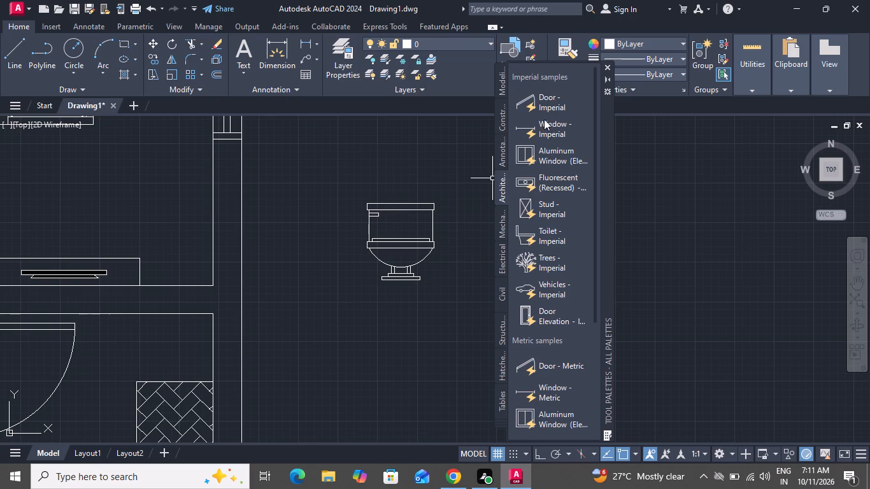
{"action": "left_click", "coordinate": [606, 64]}
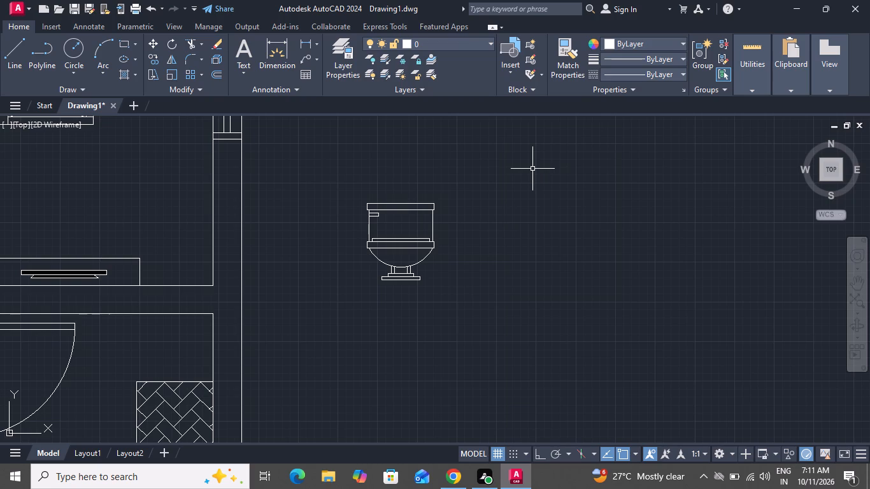
Switch the inserted toilet block from its front view to its plan view.
{"action": "left_click_drag", "start_coordinate": [474, 183], "coordinate": [462, 197]}
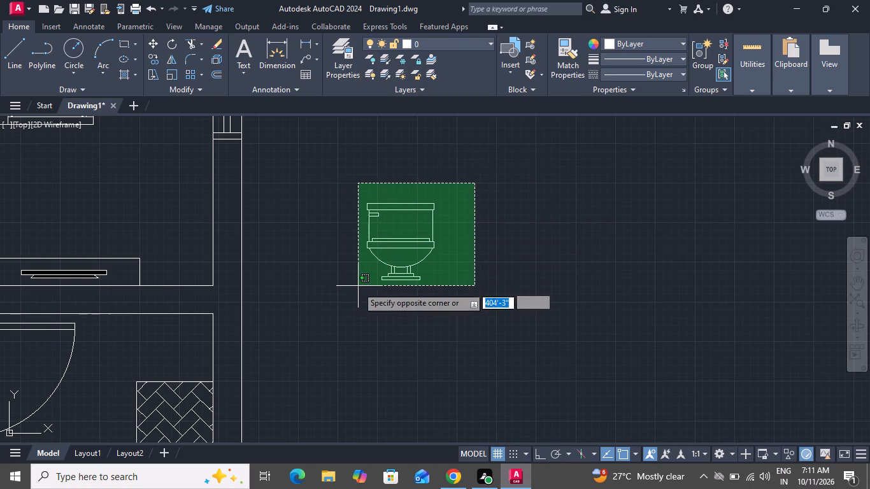
{"action": "left_click", "coordinate": [338, 296]}
{"action": "left_click", "coordinate": [353, 292]}
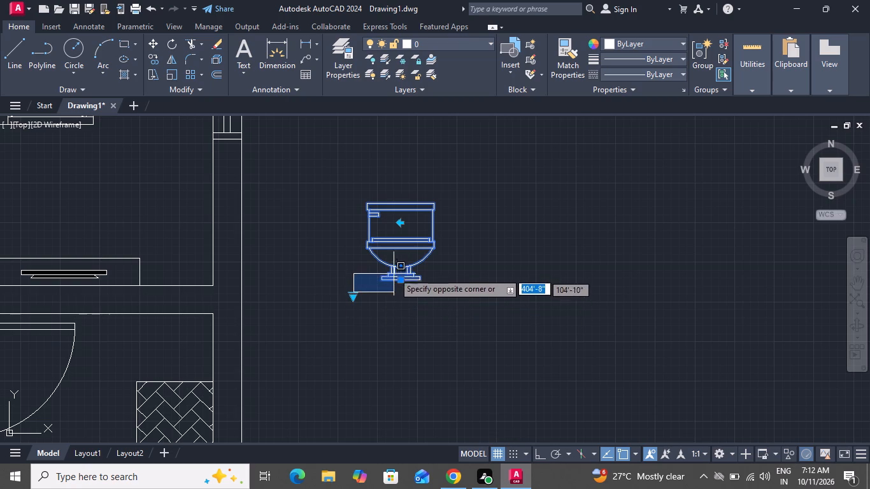
{"action": "left_click", "coordinate": [357, 297]}
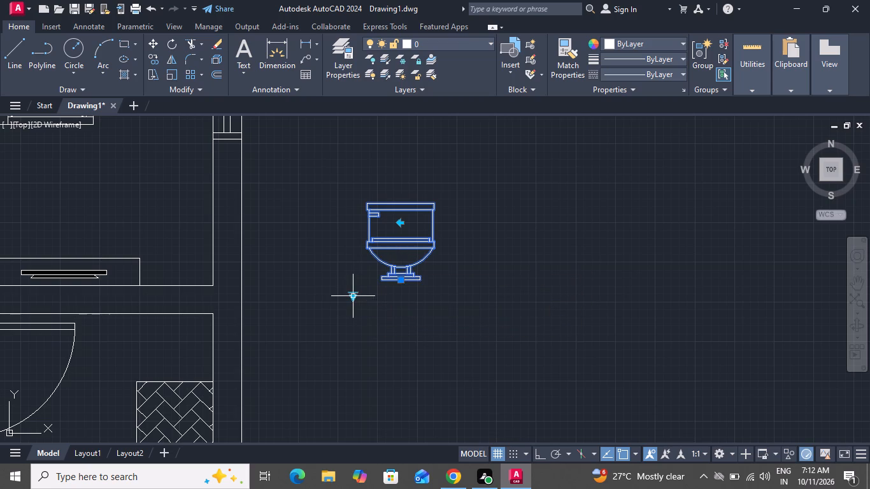
{"action": "left_click", "coordinate": [352, 298]}
{"action": "left_click", "coordinate": [384, 367]}
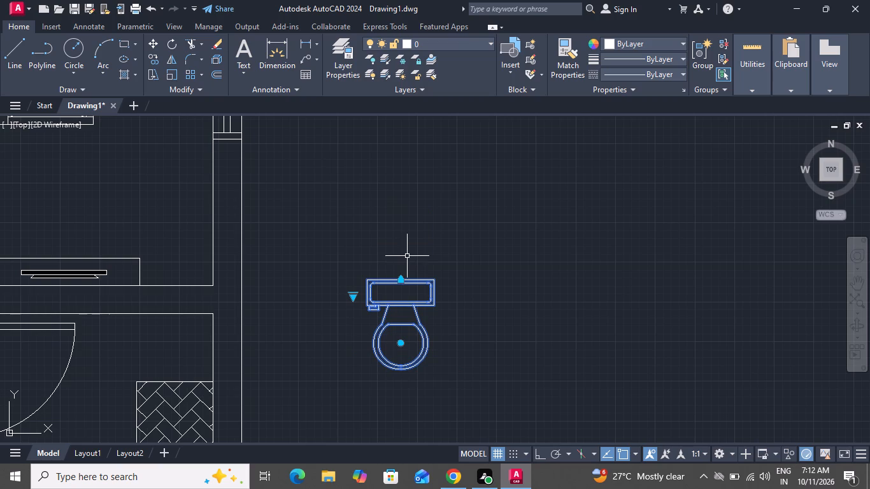
Rotate the toilet 90° counterclockwise about its tank's upper right corner, with orthogonal mode on, so the bowl points right.
{"action": "scroll", "coordinate": [407, 256], "scroll_direction": "up", "scroll_amount": 1}
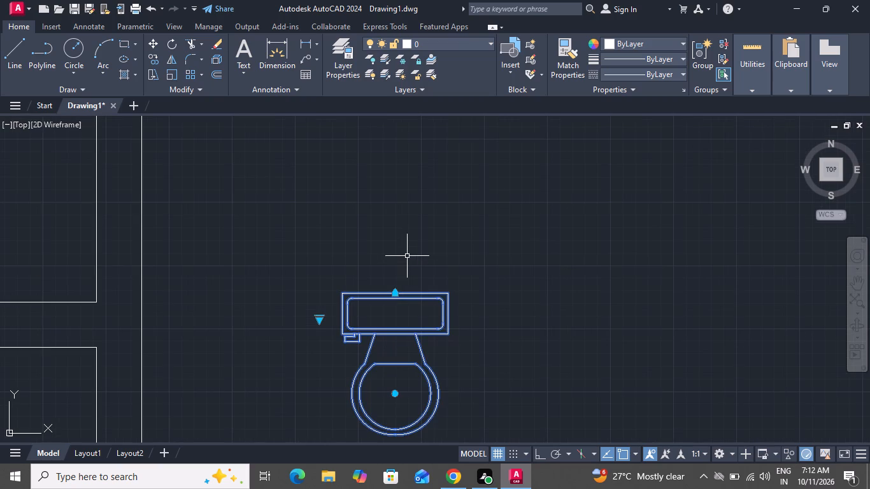
{"action": "scroll", "coordinate": [418, 252], "scroll_direction": "down", "scroll_amount": 1}
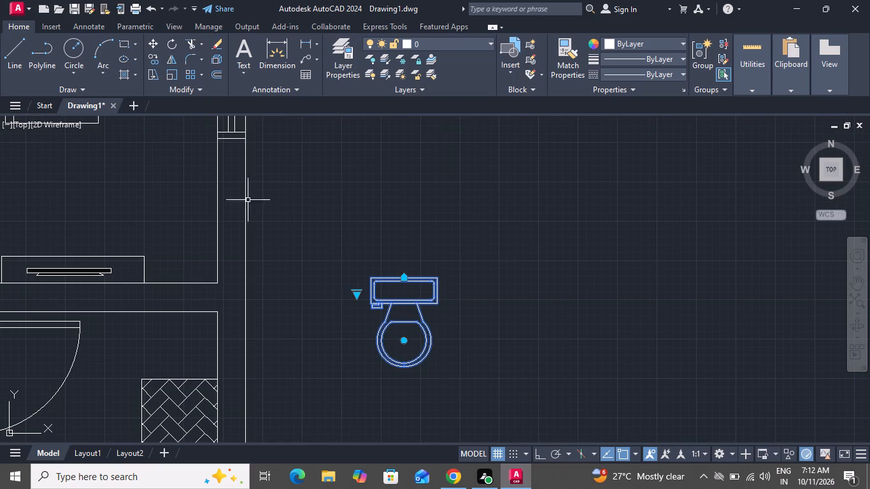
{"action": "scroll", "coordinate": [258, 202], "scroll_direction": "down", "scroll_amount": 3}
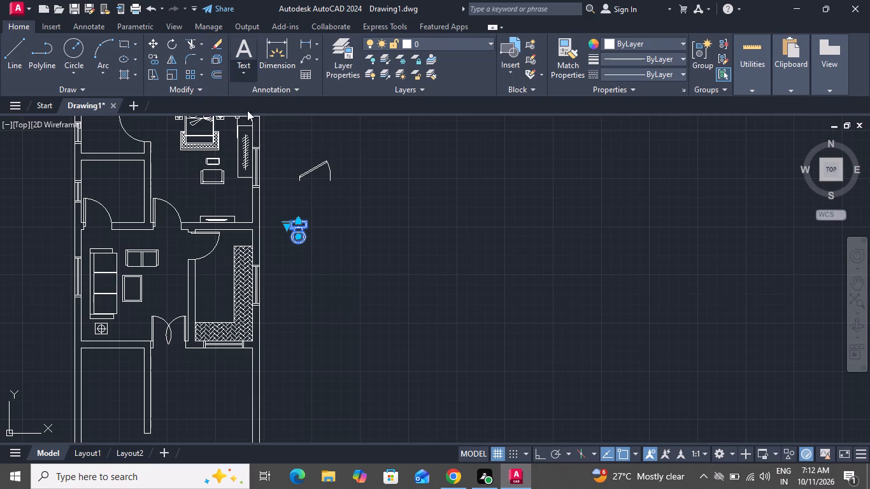
{"action": "left_click", "coordinate": [171, 46]}
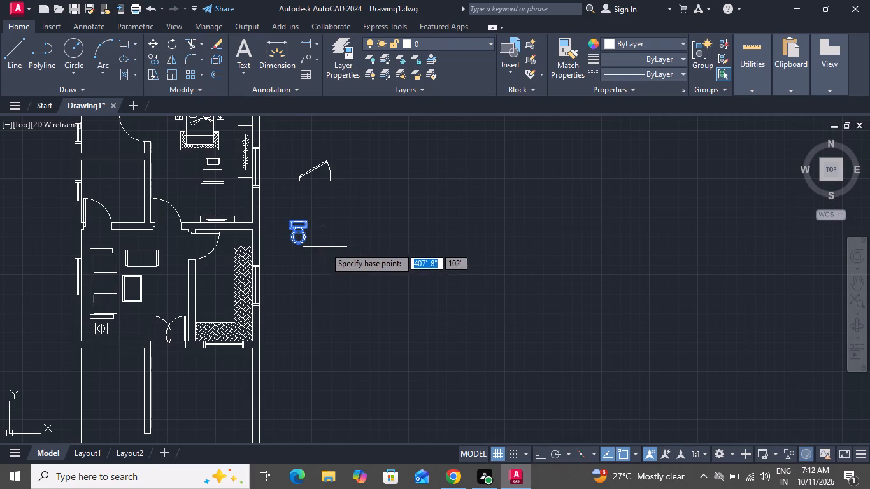
{"action": "scroll", "coordinate": [336, 243], "scroll_direction": "up", "scroll_amount": 1}
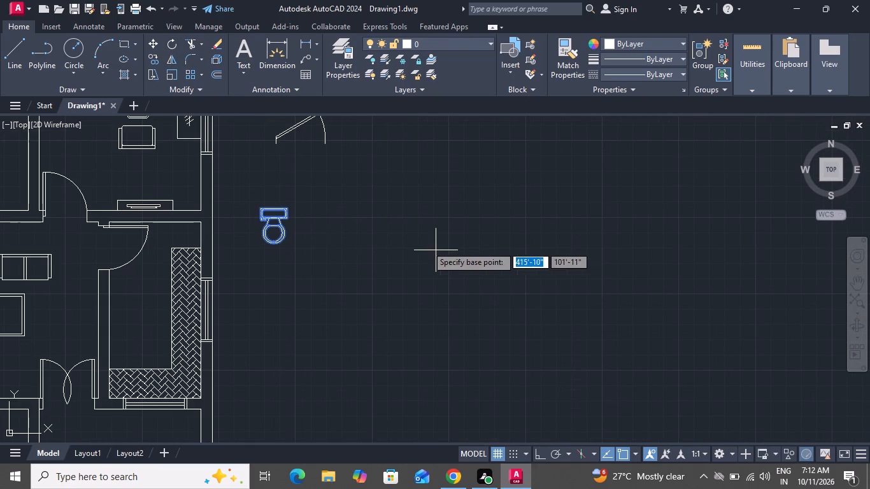
{"action": "left_click", "coordinate": [289, 208]}
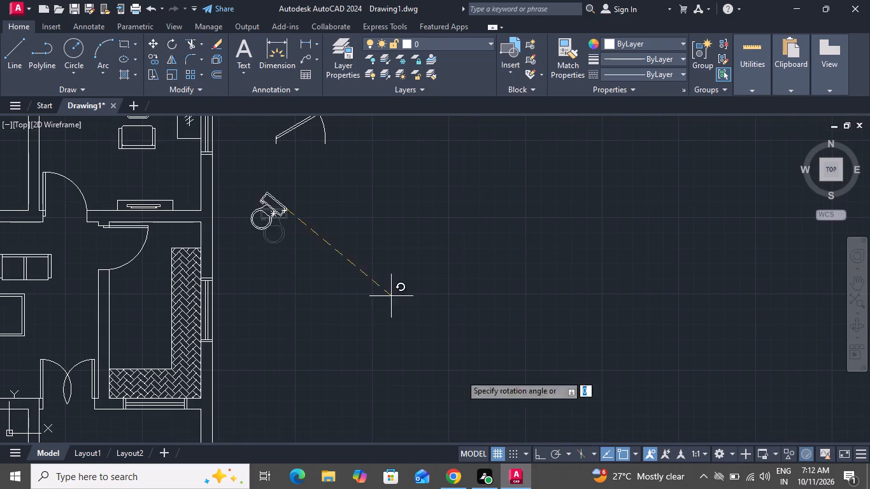
{"action": "left_click", "coordinate": [542, 457]}
{"action": "left_click", "coordinate": [271, 175]}
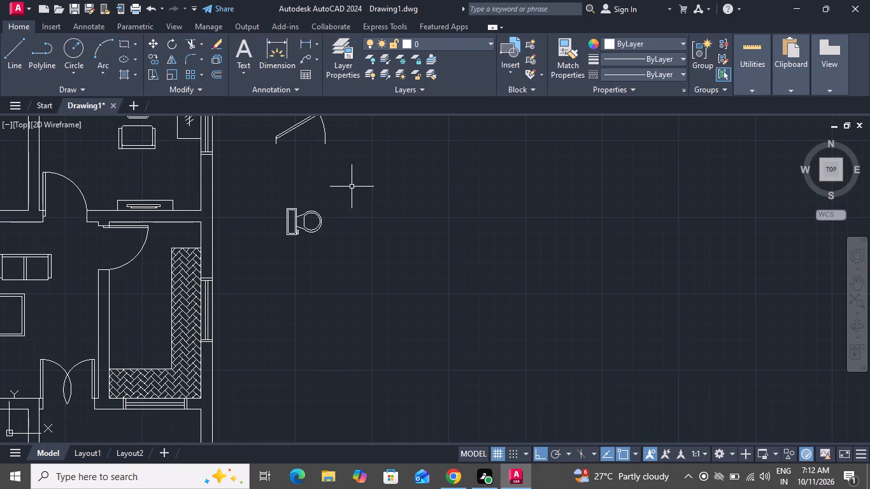
Move the toilet by its tank's upper back corner, with orthogonal mode off, into the top-left bathroom against the left wall's window.
{"action": "left_click", "coordinate": [352, 185]}
{"action": "left_click", "coordinate": [268, 261]}
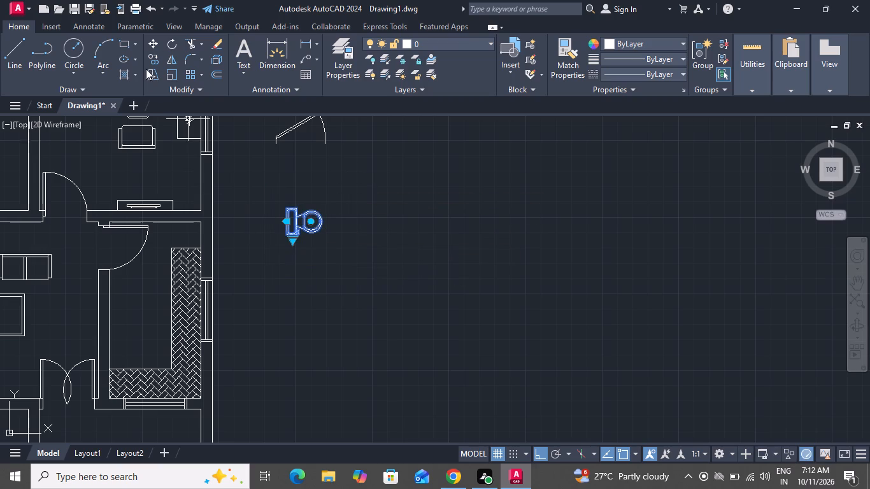
{"action": "left_click", "coordinate": [152, 43]}
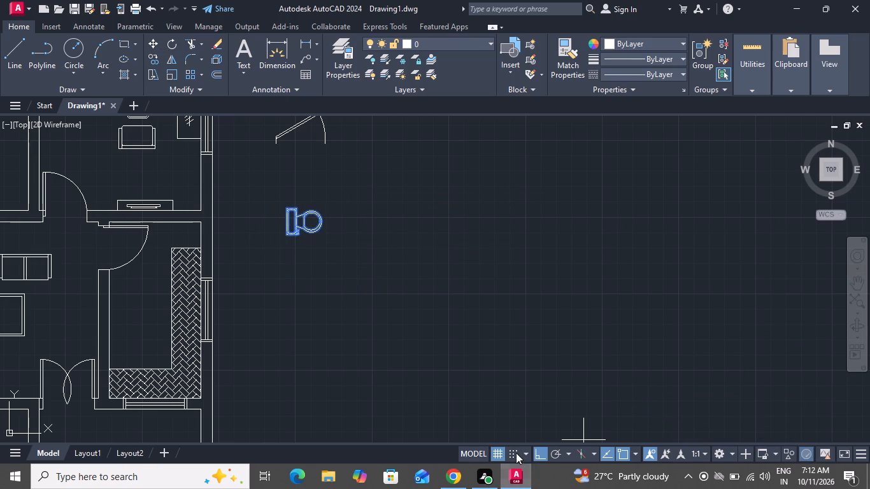
{"action": "left_click", "coordinate": [539, 451]}
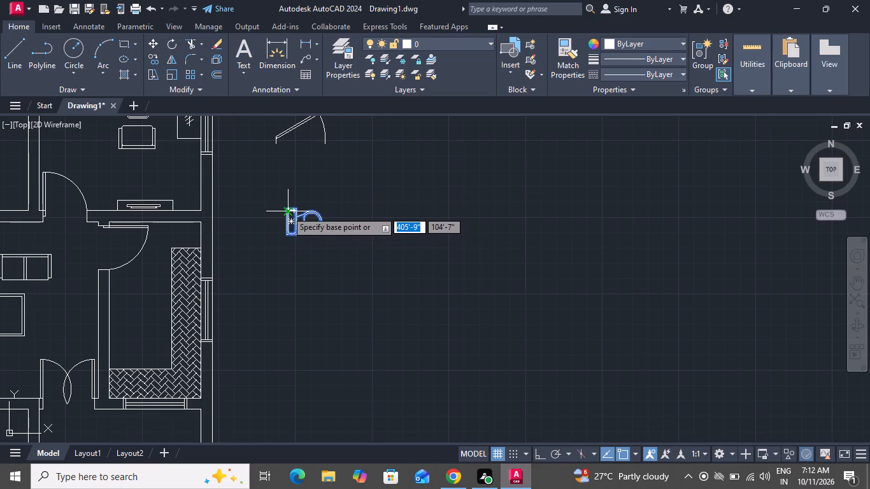
{"action": "left_click", "coordinate": [287, 211]}
{"action": "scroll", "coordinate": [286, 202], "scroll_direction": "up", "scroll_amount": 1}
{"action": "scroll", "coordinate": [286, 202], "scroll_direction": "down", "scroll_amount": 1}
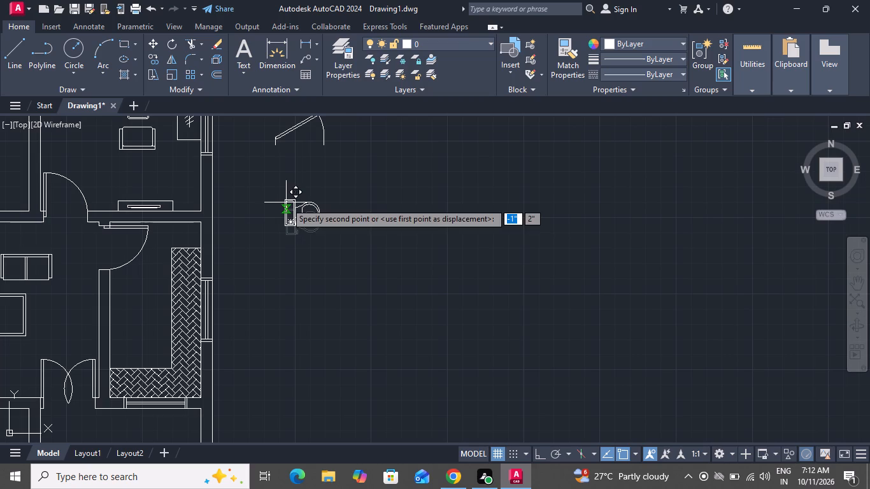
{"action": "scroll", "coordinate": [233, 198], "scroll_direction": "down", "scroll_amount": 2}
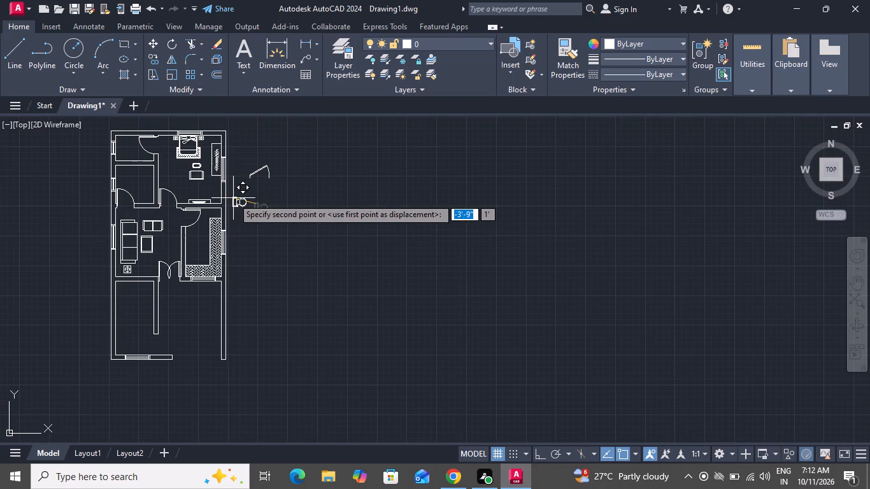
{"action": "scroll", "coordinate": [126, 145], "scroll_direction": "up", "scroll_amount": 3}
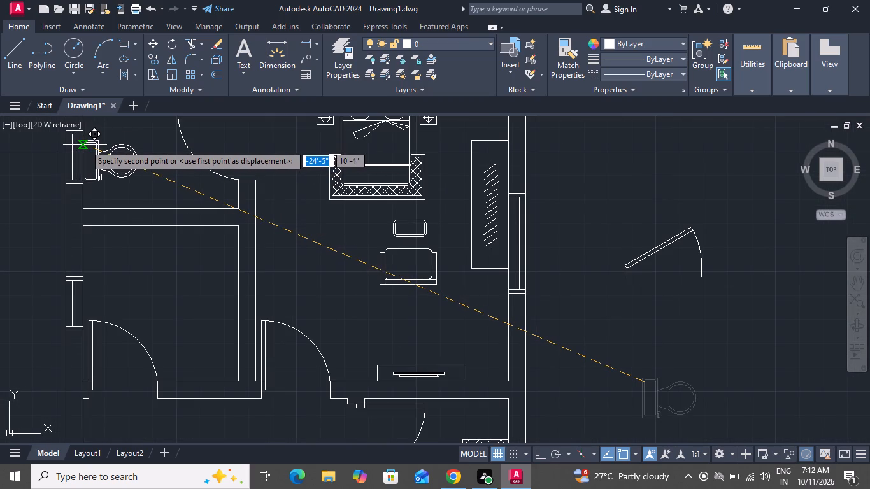
{"action": "left_click", "coordinate": [87, 143]}
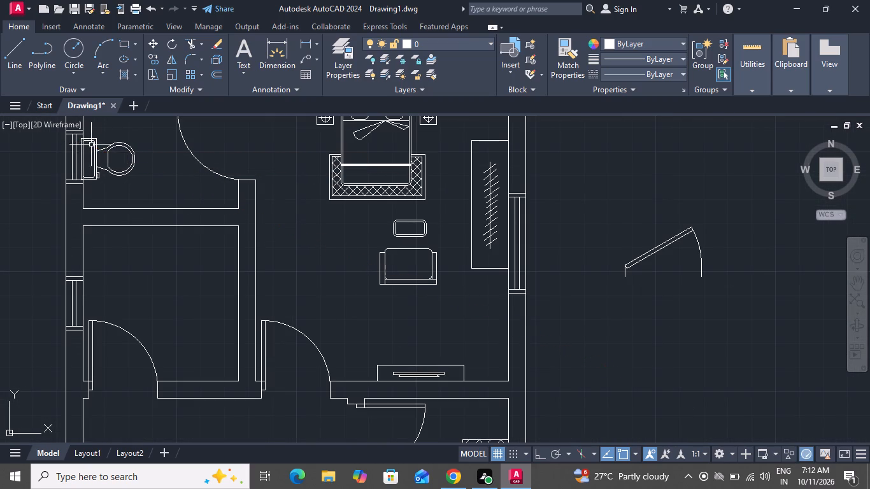
Move the toilet slightly by its tank's upper back corner so the tank sits flush with the left wall's inner face.
{"action": "scroll", "coordinate": [104, 151], "scroll_direction": "down", "scroll_amount": 1}
{"action": "scroll", "coordinate": [104, 151], "scroll_direction": "up", "scroll_amount": 1}
{"action": "left_click", "coordinate": [104, 151]}
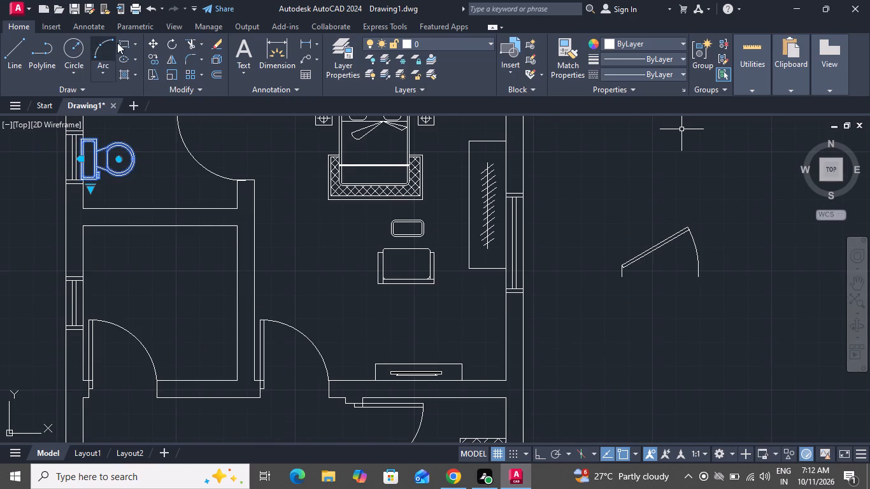
{"action": "left_click", "coordinate": [151, 43]}
{"action": "scroll", "coordinate": [57, 132], "scroll_direction": "up", "scroll_amount": 2}
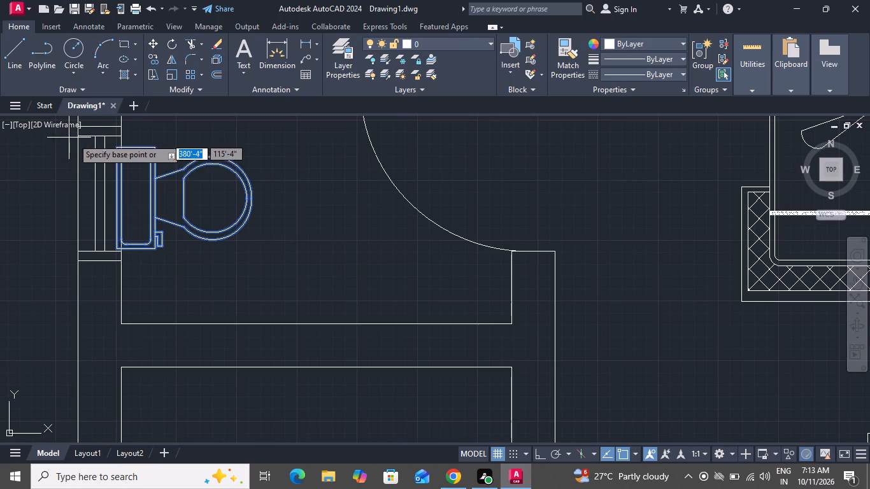
{"action": "left_click", "coordinate": [116, 148]}
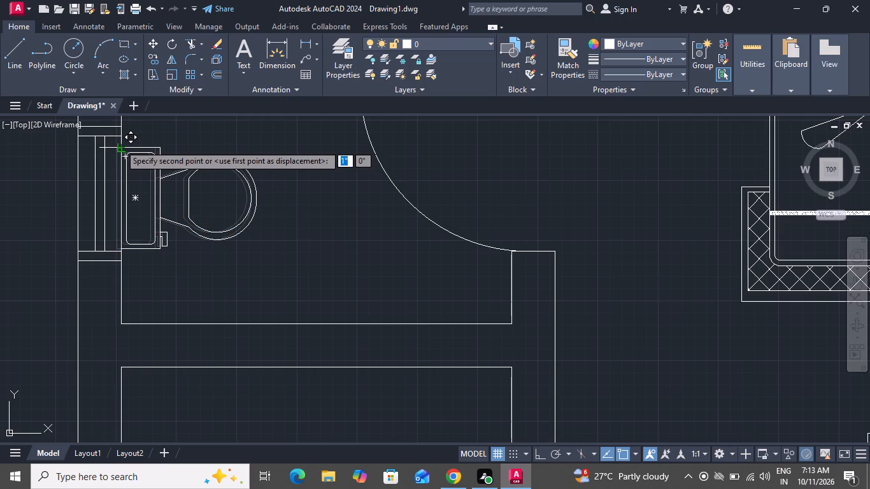
{"action": "left_click", "coordinate": [120, 145]}
{"action": "scroll", "coordinate": [164, 185], "scroll_direction": "up", "scroll_amount": 1}
{"action": "scroll", "coordinate": [168, 187], "scroll_direction": "down", "scroll_amount": 3}
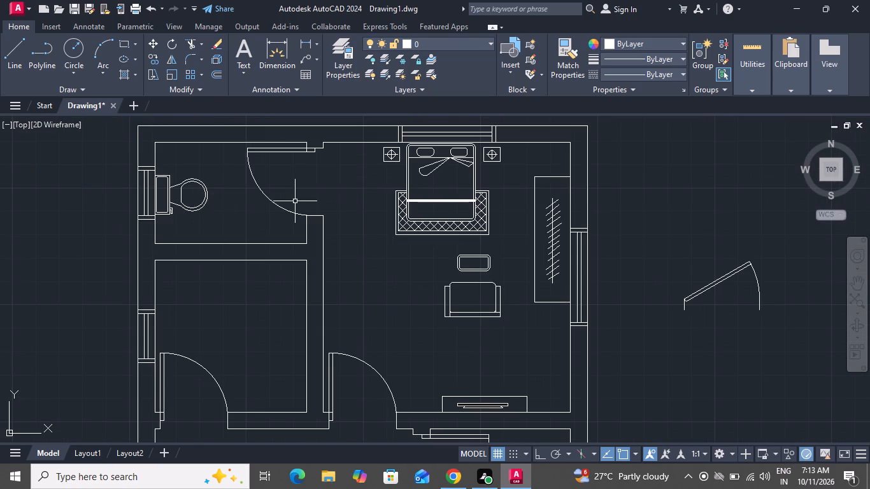
Draw a rounded-corner rectangle for the washbasin against the bathroom's lower wall, between the toilet and the door.
{"action": "left_click", "coordinate": [126, 43]}
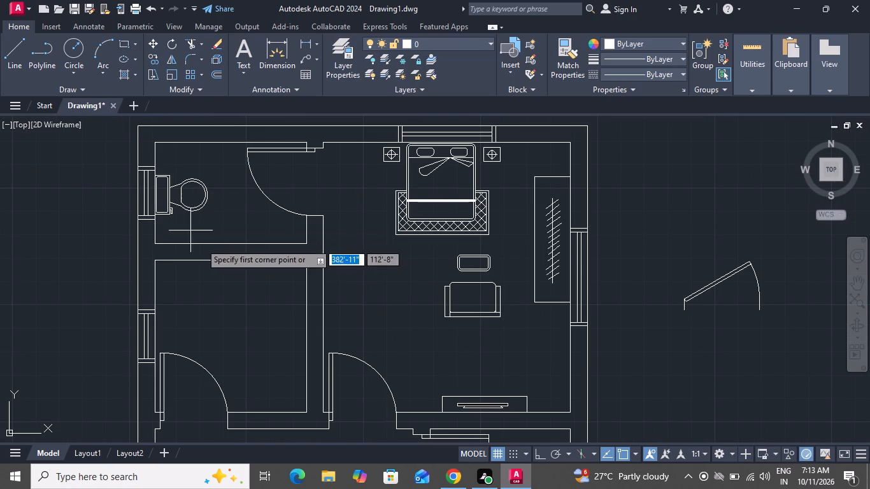
{"action": "scroll", "coordinate": [252, 248], "scroll_direction": "up", "scroll_amount": 2}
{"action": "left_click", "coordinate": [216, 180]}
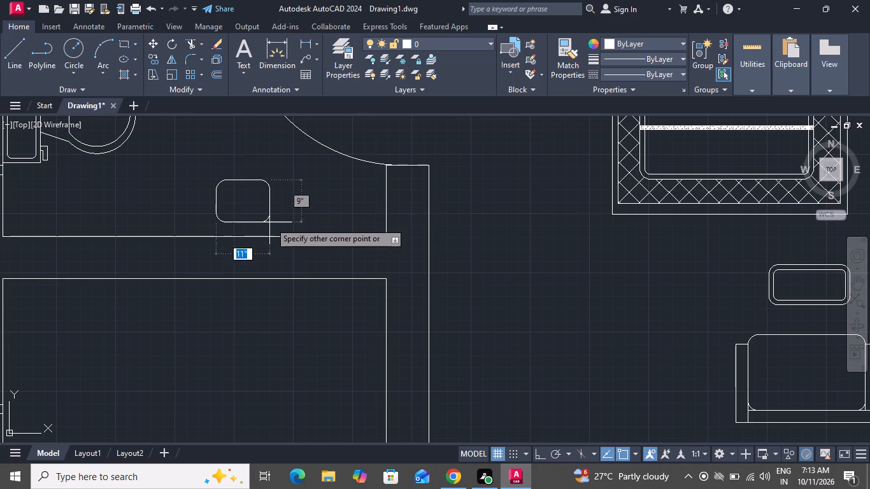
{"action": "left_click", "coordinate": [295, 237]}
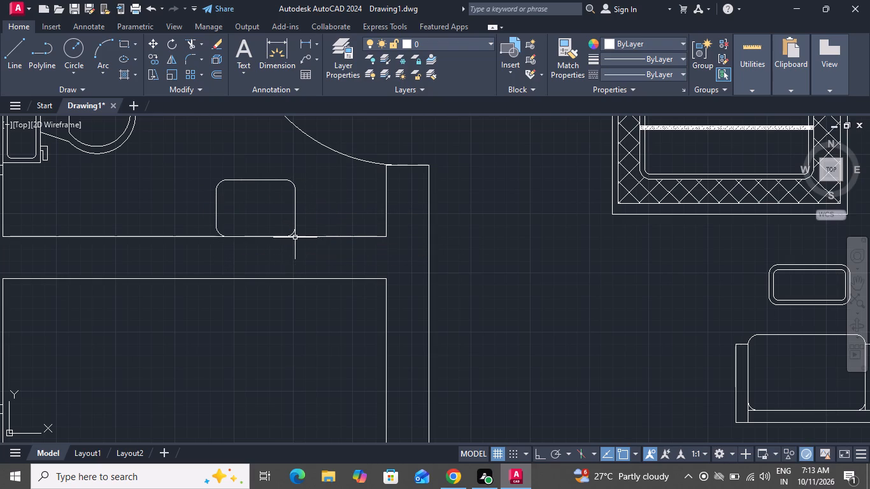
Offset the washbasin outline 1" inward to form its inner rim.
{"action": "key", "text": "o"}
{"action": "key", "text": "space"}
{"action": "key", "text": "1"}
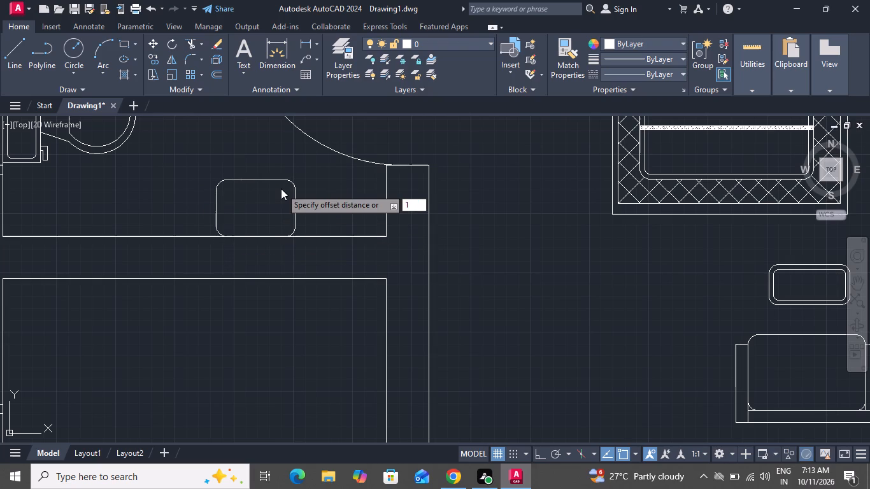
{"action": "key", "text": "shift+quotedbl"}
{"action": "key", "text": "Return"}
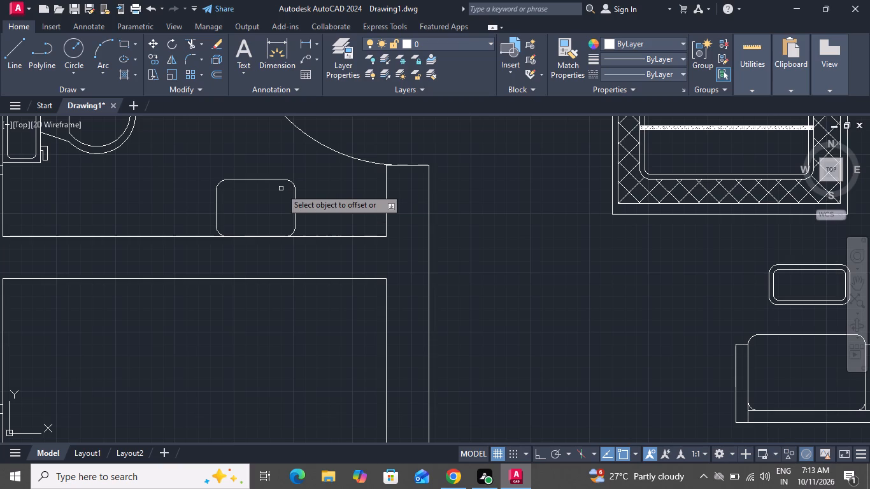
{"action": "left_click", "coordinate": [287, 181]}
{"action": "left_click", "coordinate": [282, 214]}
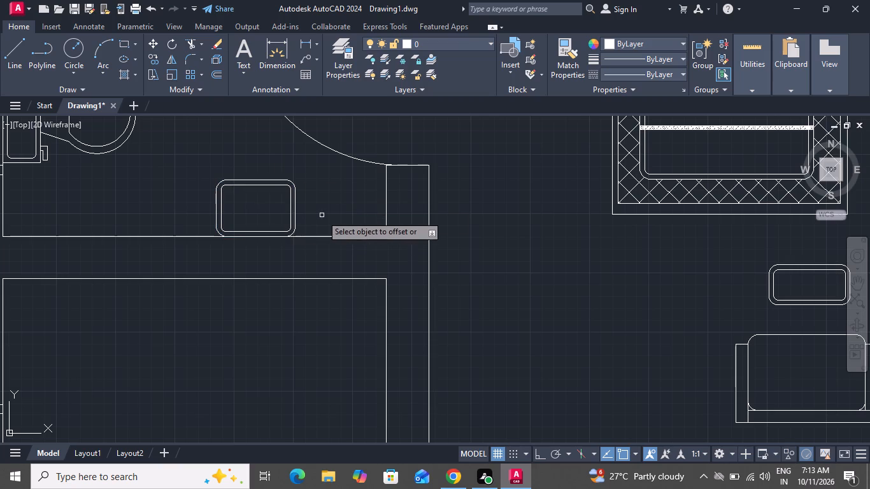
{"action": "right_click", "coordinate": [352, 208]}
{"action": "left_click", "coordinate": [393, 223]}
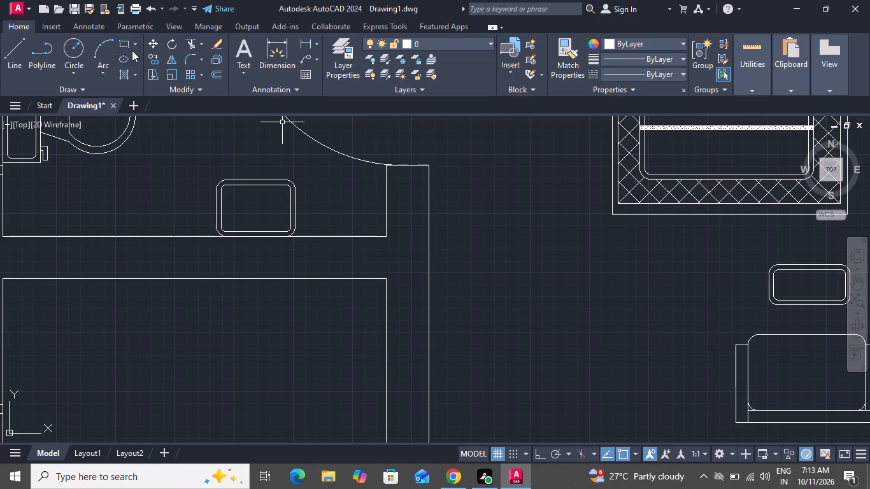
Draw a drain circle with a radius of about 1" at the center of the washbasin.
{"action": "left_click", "coordinate": [69, 46]}
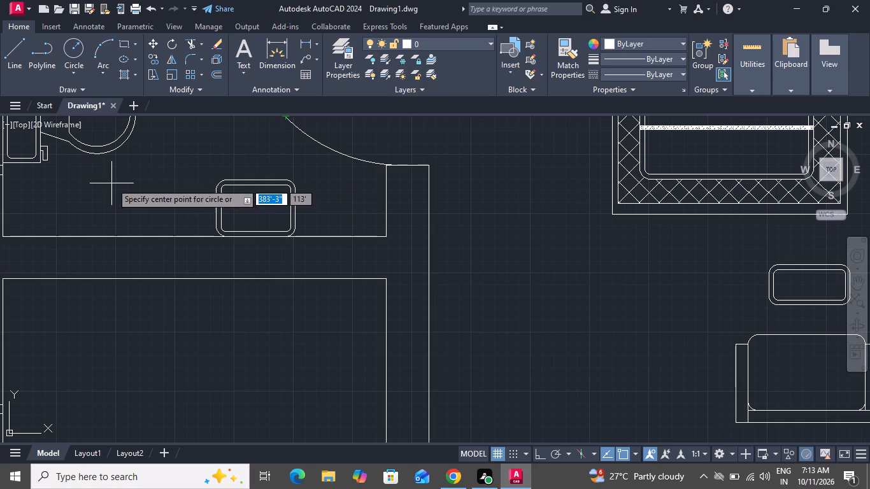
{"action": "left_click", "coordinate": [255, 206]}
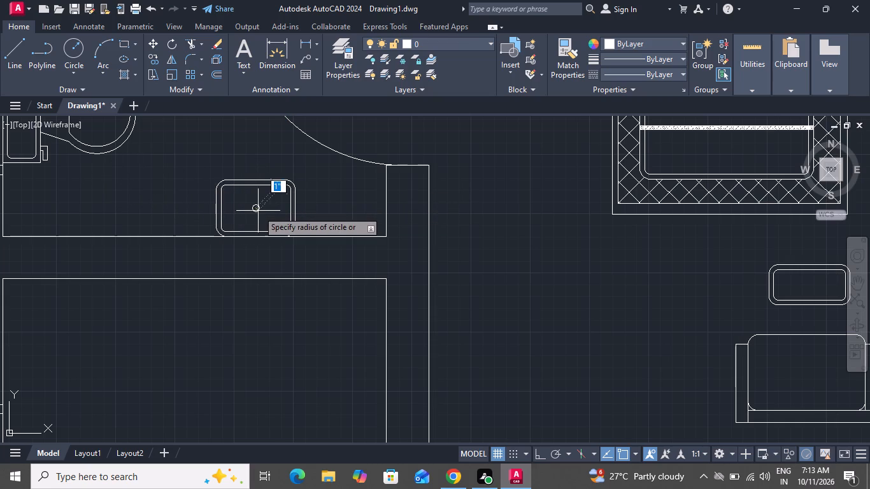
{"action": "left_click", "coordinate": [259, 211]}
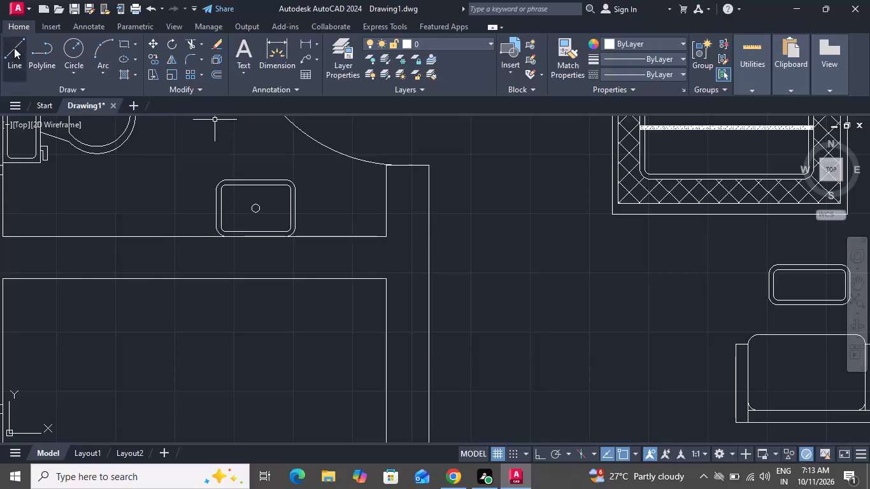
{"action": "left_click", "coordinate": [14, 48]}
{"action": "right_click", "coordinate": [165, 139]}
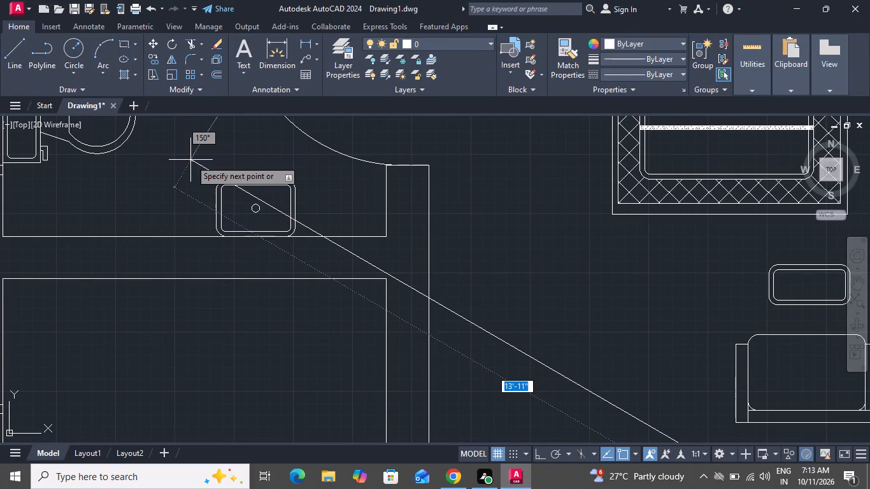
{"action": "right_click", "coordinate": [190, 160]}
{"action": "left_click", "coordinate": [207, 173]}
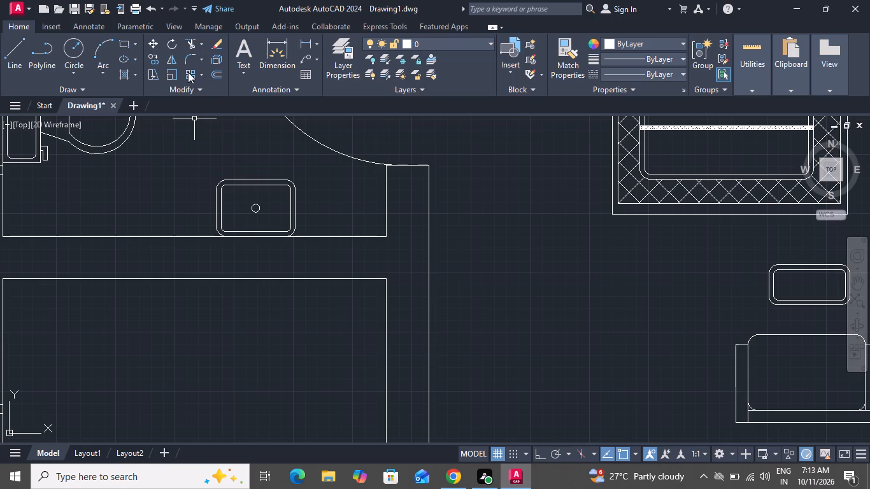
Draw a narrow upright rectangle as the tap, from the middle of the basin's inner lower edge toward the drain.
{"action": "left_click", "coordinate": [126, 43]}
{"action": "scroll", "coordinate": [255, 234], "scroll_direction": "up", "scroll_amount": 1}
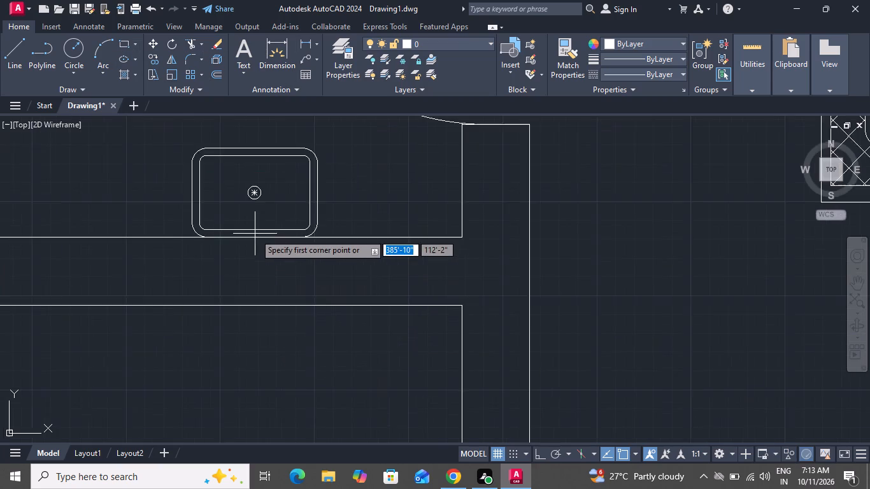
{"action": "scroll", "coordinate": [255, 234], "scroll_direction": "up", "scroll_amount": 1}
{"action": "left_click", "coordinate": [257, 228]}
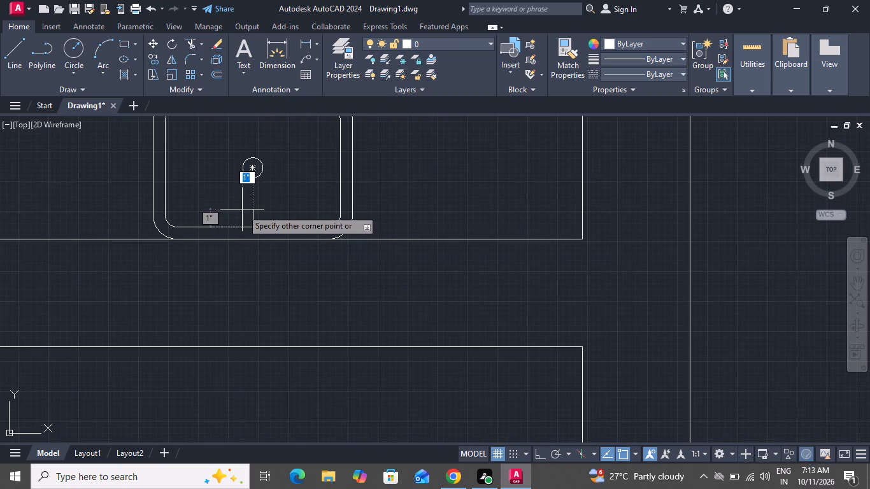
{"action": "left_click", "coordinate": [246, 199]}
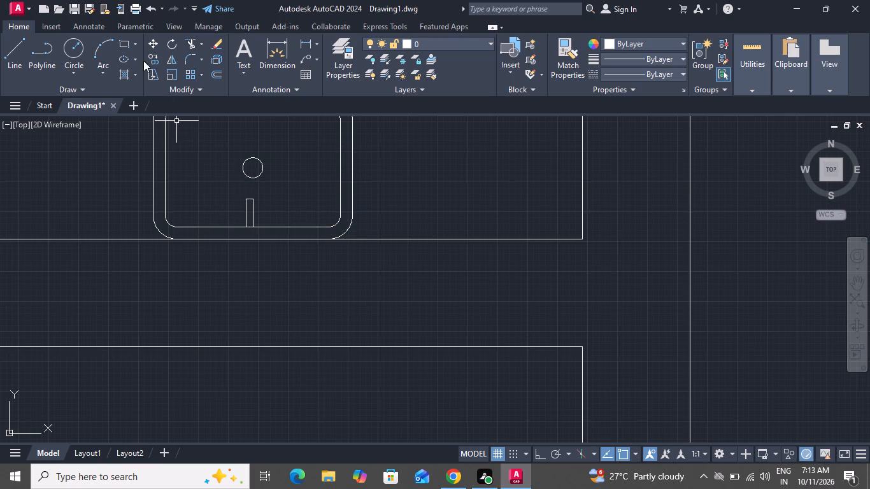
Draw a small rectangle about 1" wide across the drain end of the tap, between the tap's two long sides.
{"action": "left_click", "coordinate": [128, 44]}
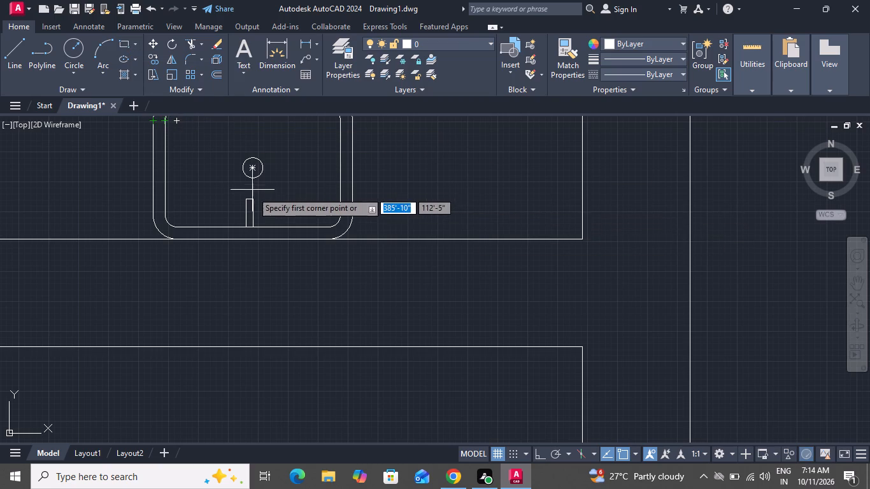
{"action": "scroll", "coordinate": [247, 203], "scroll_direction": "up", "scroll_amount": 1}
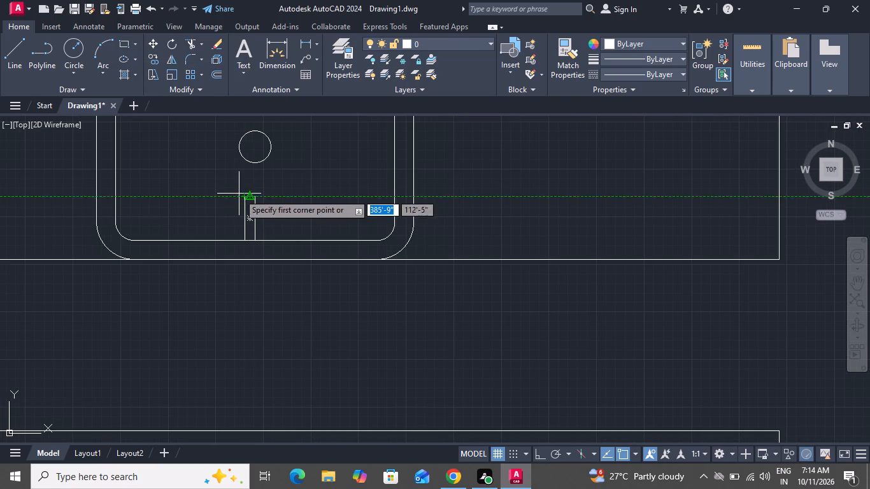
{"action": "left_click", "coordinate": [238, 192]}
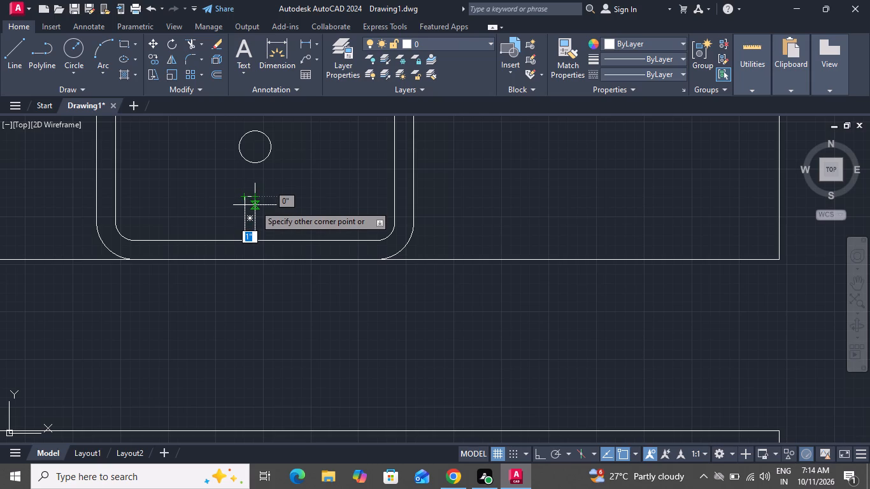
{"action": "left_click", "coordinate": [255, 206]}
Examine the furnished floor plan, from the bathroom and bedroom to the living room, kitchen and front rooms.
{"action": "scroll", "coordinate": [334, 202], "scroll_direction": "down", "scroll_amount": 2}
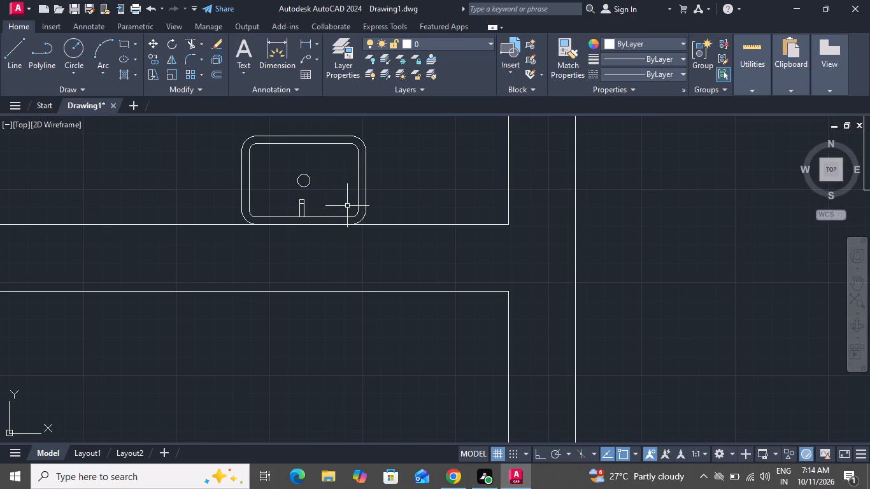
{"action": "scroll", "coordinate": [347, 225], "scroll_direction": "down", "scroll_amount": 4}
{"action": "scroll", "coordinate": [450, 271], "scroll_direction": "down", "scroll_amount": 1}
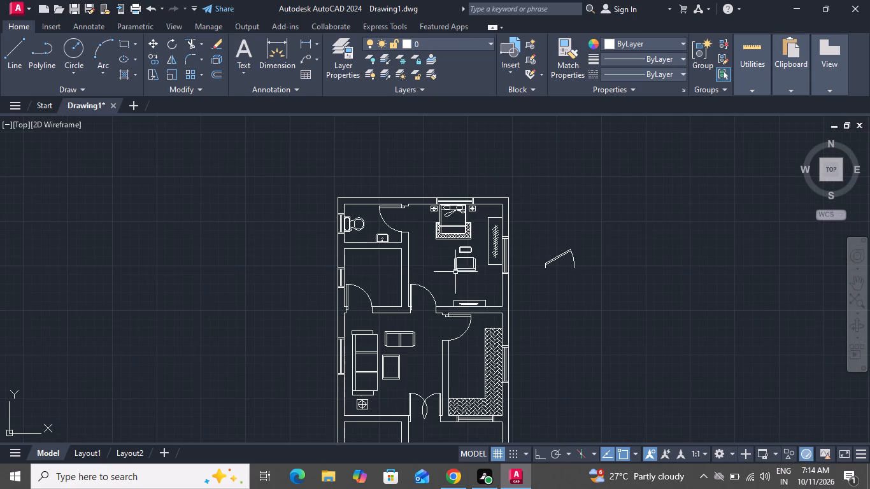
{"action": "scroll", "coordinate": [536, 354], "scroll_direction": "down", "scroll_amount": 1}
{"action": "scroll", "coordinate": [536, 378], "scroll_direction": "up", "scroll_amount": 1}
{"action": "scroll", "coordinate": [536, 378], "scroll_direction": "down", "scroll_amount": 1}
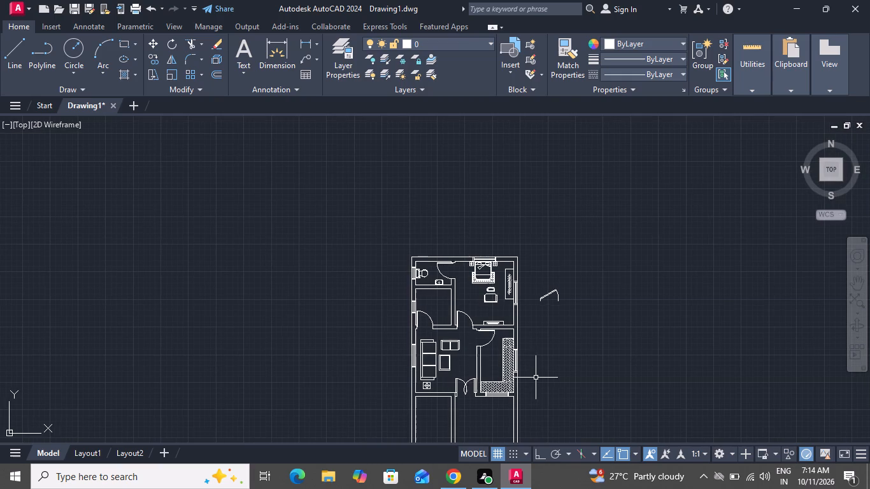
{"action": "scroll", "coordinate": [536, 365], "scroll_direction": "up", "scroll_amount": 3}
{"action": "scroll", "coordinate": [536, 364], "scroll_direction": "down", "scroll_amount": 2}
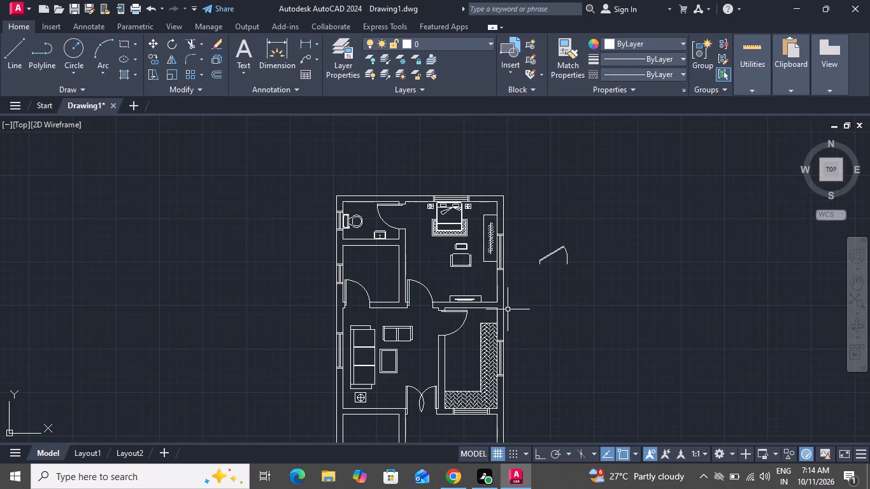
{"action": "scroll", "coordinate": [352, 228], "scroll_direction": "up", "scroll_amount": 1}
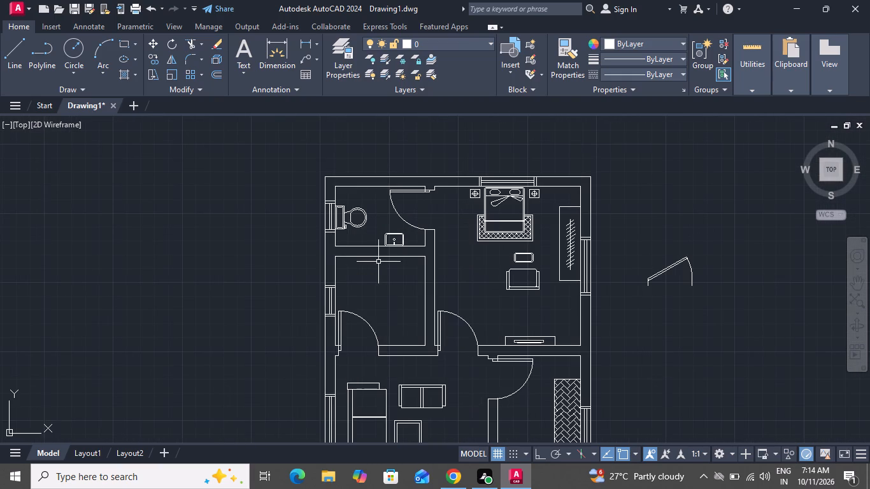
{"action": "scroll", "coordinate": [433, 232], "scroll_direction": "up", "scroll_amount": 2}
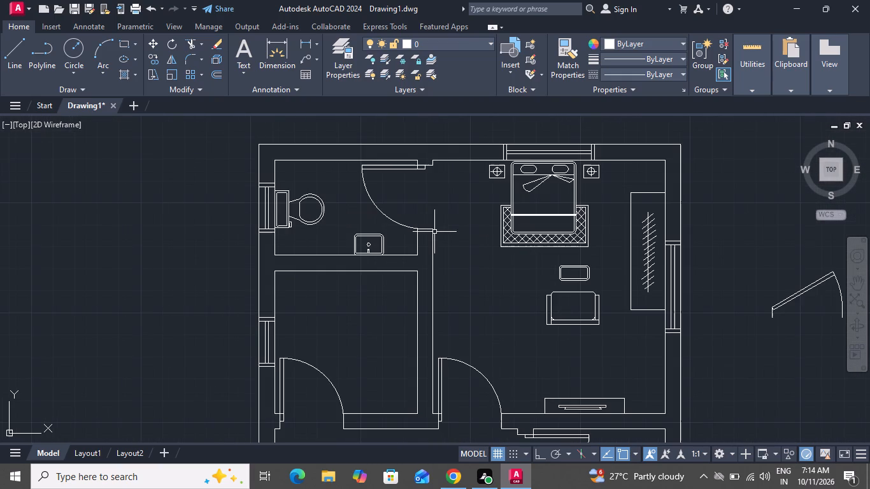
{"action": "scroll", "coordinate": [434, 232], "scroll_direction": "down", "scroll_amount": 2}
{"action": "scroll", "coordinate": [464, 304], "scroll_direction": "down", "scroll_amount": 3}
{"action": "scroll", "coordinate": [491, 369], "scroll_direction": "up", "scroll_amount": 3}
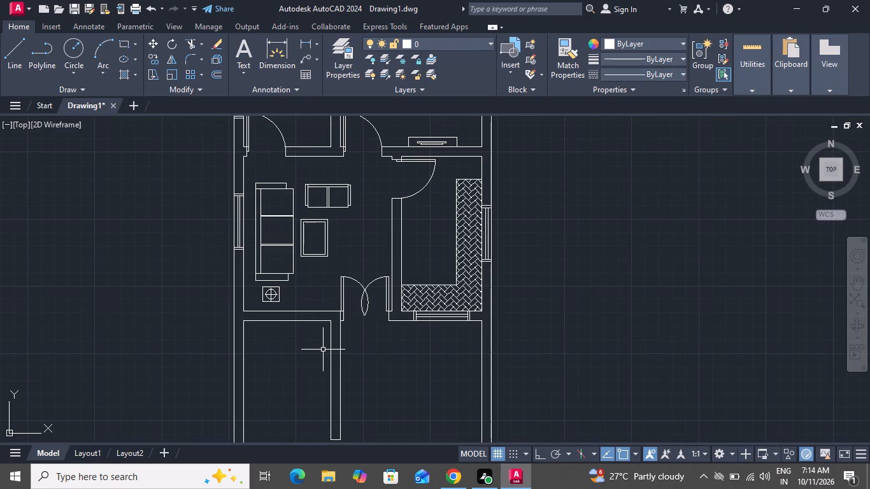
{"action": "scroll", "coordinate": [345, 364], "scroll_direction": "down", "scroll_amount": 2}
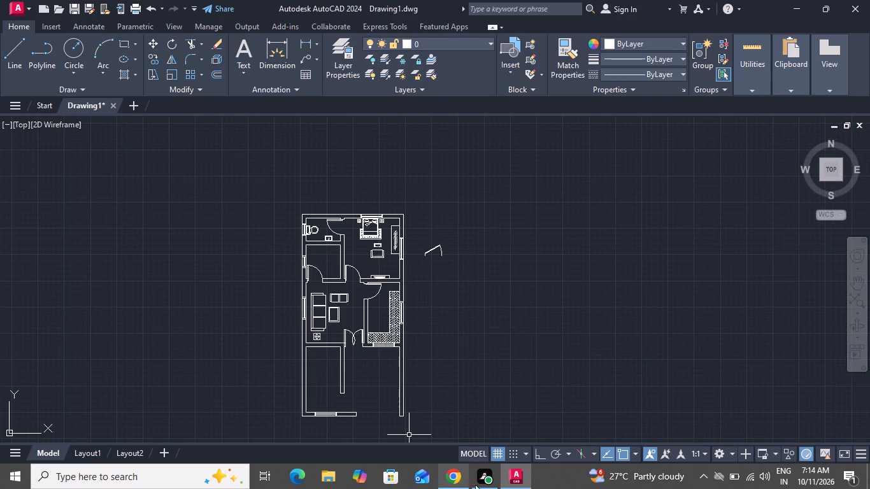
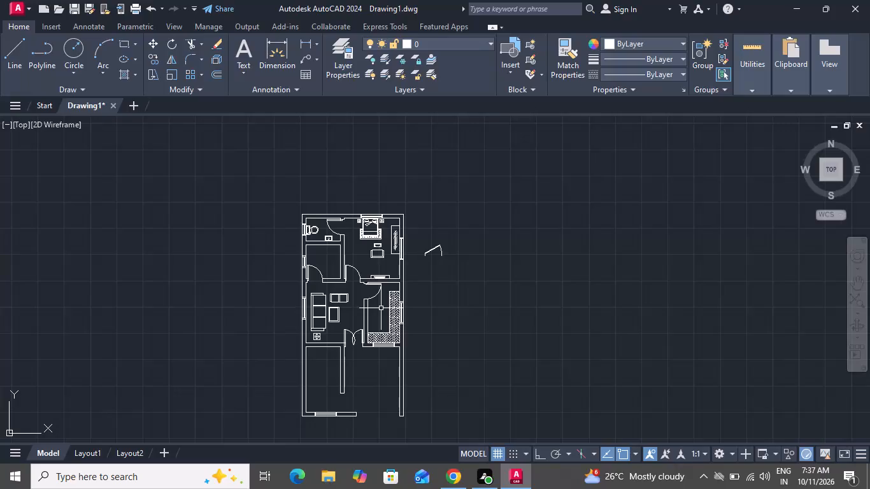
Draw a short vertical line from the middle of the long sofa's lower armrest to the side table's top edge.
{"action": "scroll", "coordinate": [331, 319], "scroll_direction": "up", "scroll_amount": 2}
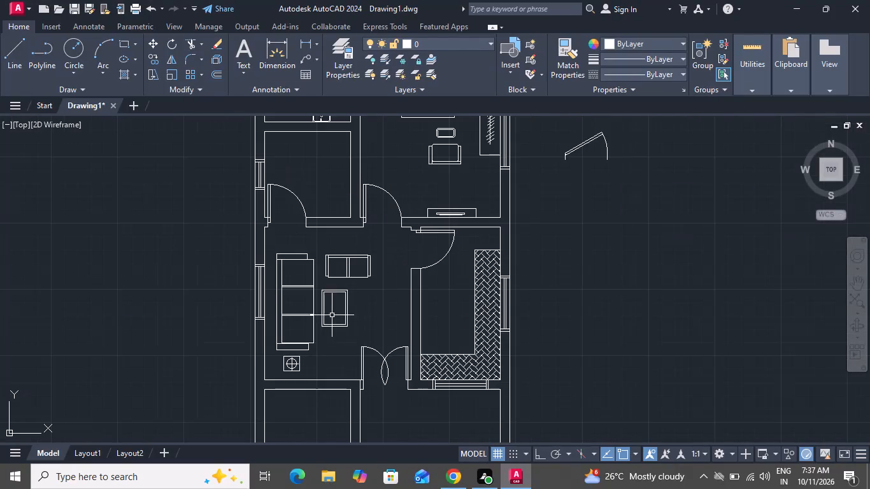
{"action": "left_click", "coordinate": [13, 57]}
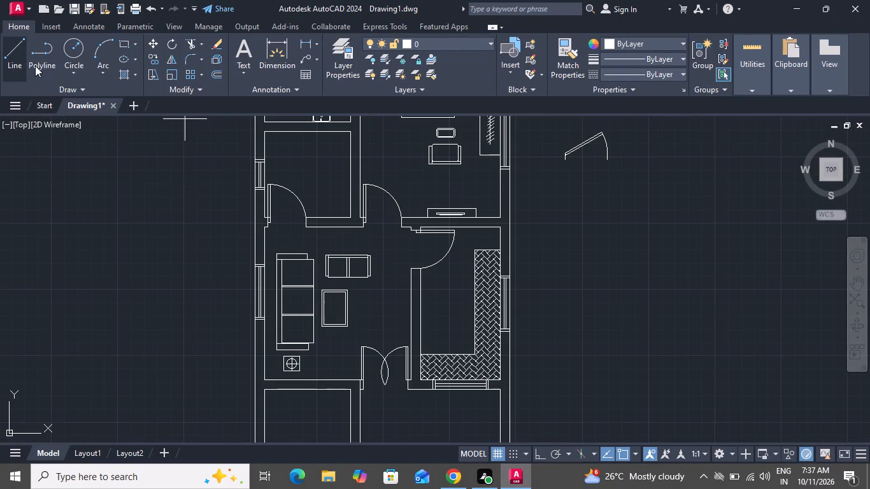
{"action": "scroll", "coordinate": [280, 363], "scroll_direction": "up", "scroll_amount": 3}
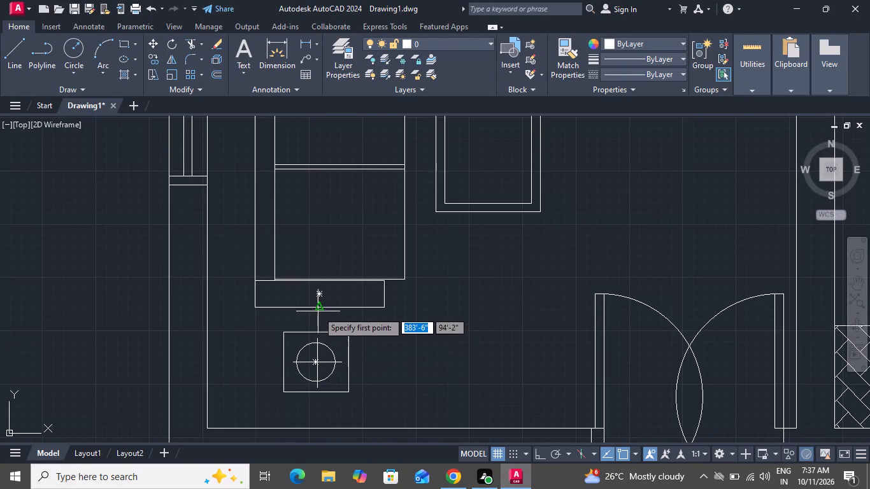
{"action": "left_click", "coordinate": [318, 306]}
{"action": "left_click", "coordinate": [318, 330]}
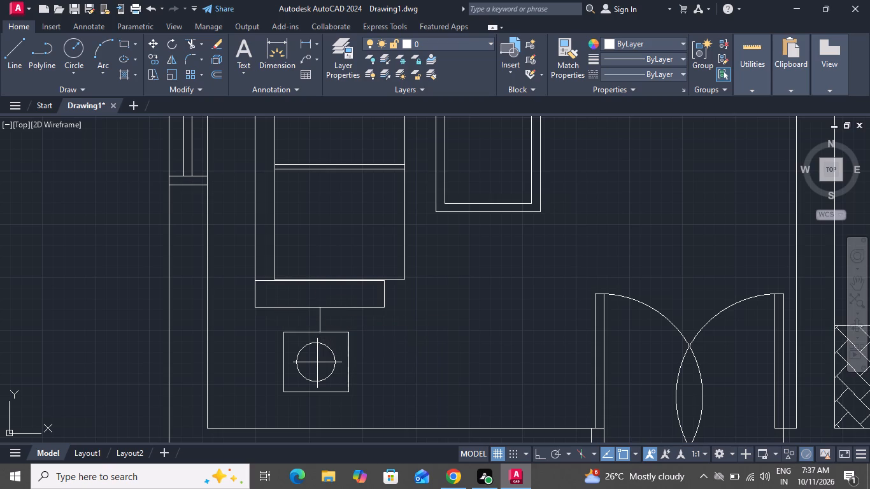
{"action": "right_click", "coordinate": [318, 330]}
{"action": "left_click", "coordinate": [354, 211]}
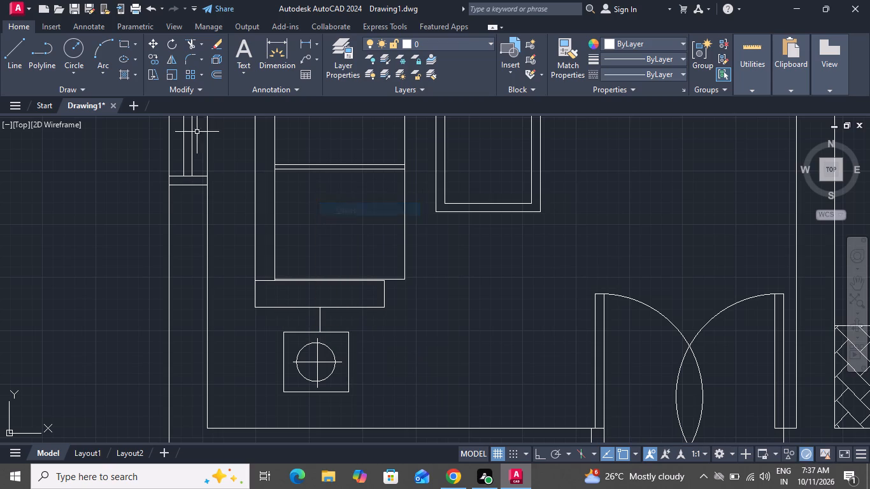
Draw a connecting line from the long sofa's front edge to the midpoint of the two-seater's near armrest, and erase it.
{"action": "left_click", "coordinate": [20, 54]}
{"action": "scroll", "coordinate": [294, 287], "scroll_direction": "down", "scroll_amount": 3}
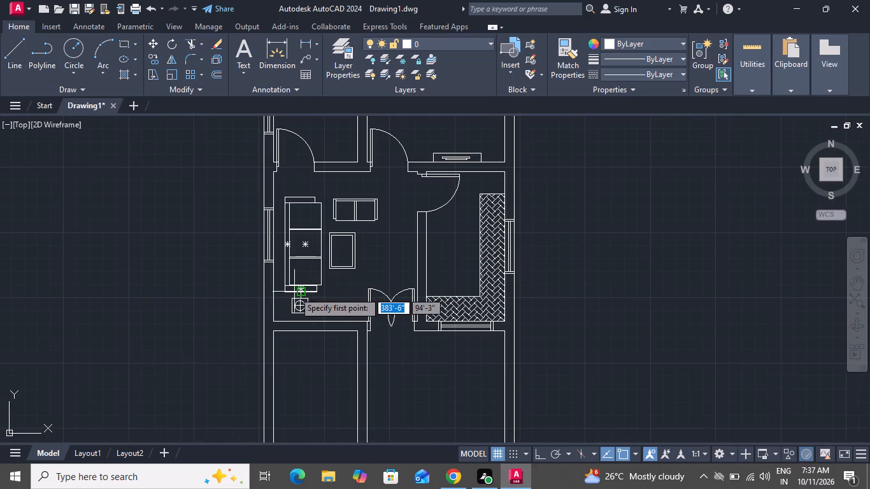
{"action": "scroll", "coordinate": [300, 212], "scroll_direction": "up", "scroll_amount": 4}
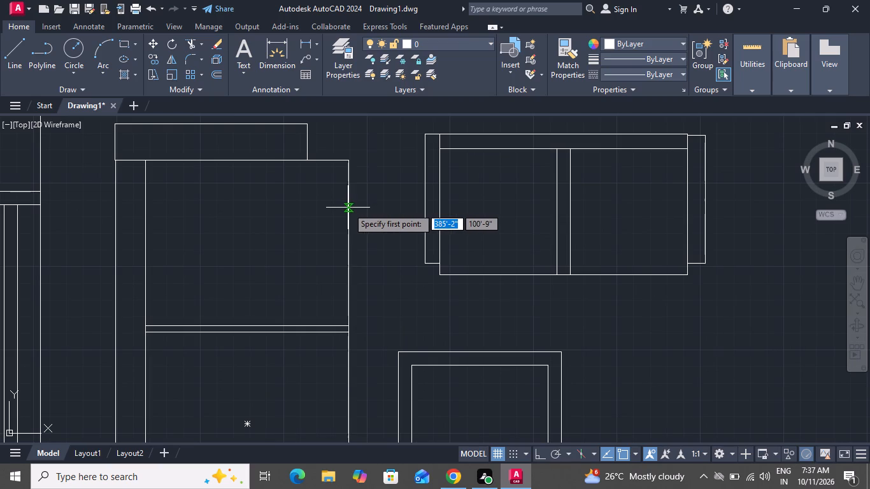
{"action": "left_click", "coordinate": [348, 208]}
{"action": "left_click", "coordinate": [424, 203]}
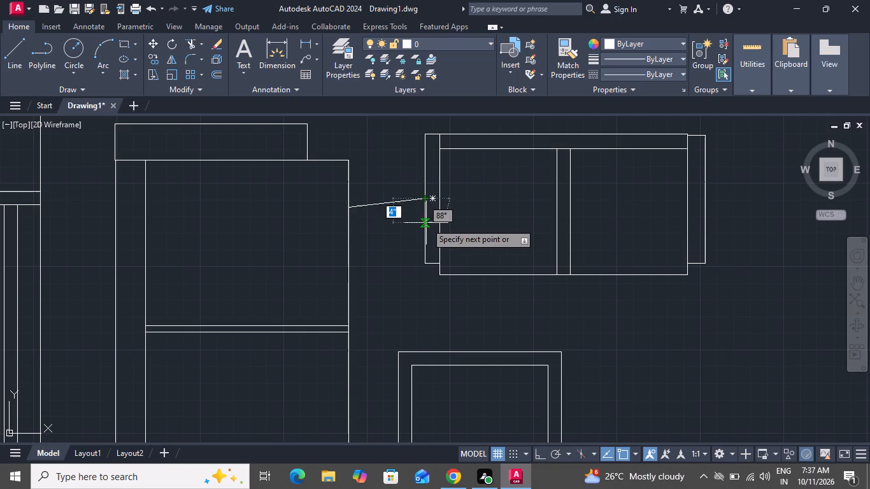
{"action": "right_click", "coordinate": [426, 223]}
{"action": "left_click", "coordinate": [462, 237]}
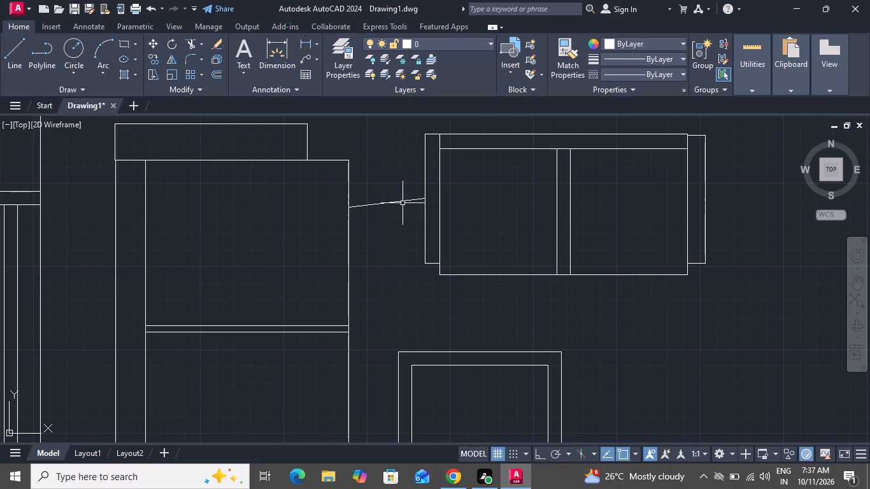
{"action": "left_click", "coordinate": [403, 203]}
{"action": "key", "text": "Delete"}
Draw a horizontal line about 11" long from the long sofa's front edge to the two-seater's near armrest.
{"action": "left_click", "coordinate": [22, 45]}
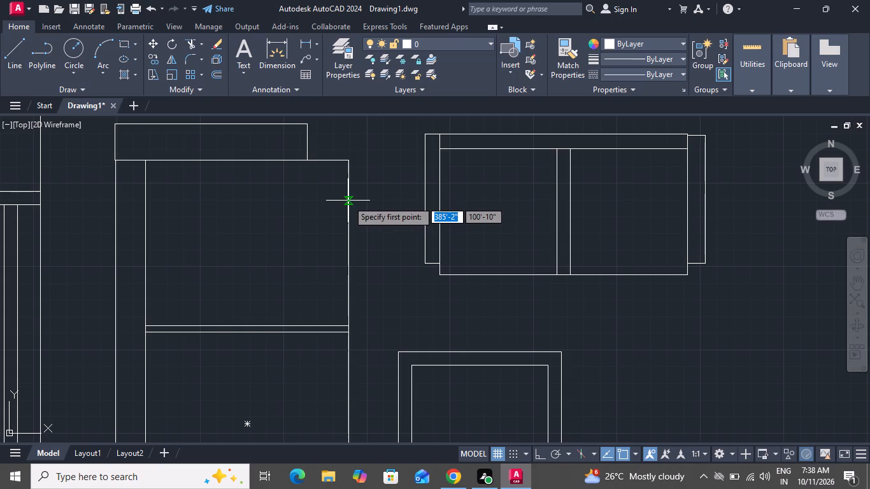
{"action": "left_click_drag", "start_coordinate": [346, 201], "coordinate": [352, 199]}
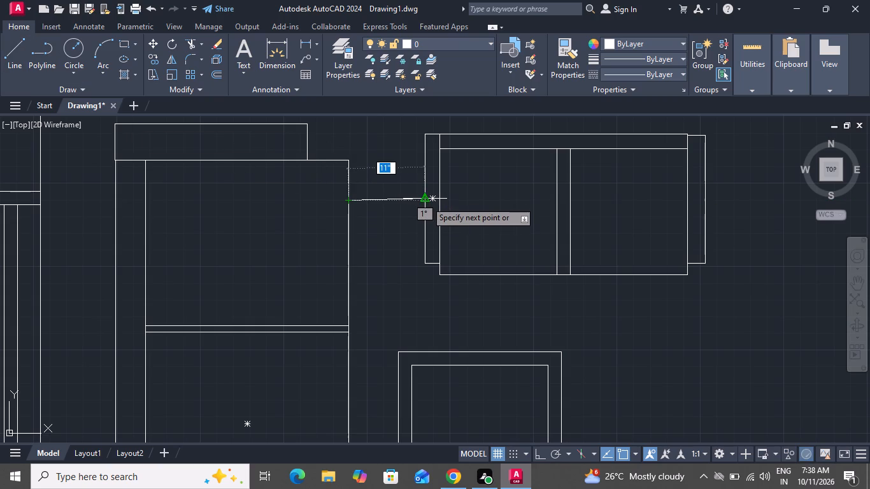
{"action": "scroll", "coordinate": [428, 204], "scroll_direction": "down", "scroll_amount": 1}
{"action": "scroll", "coordinate": [428, 204], "scroll_direction": "up", "scroll_amount": 2}
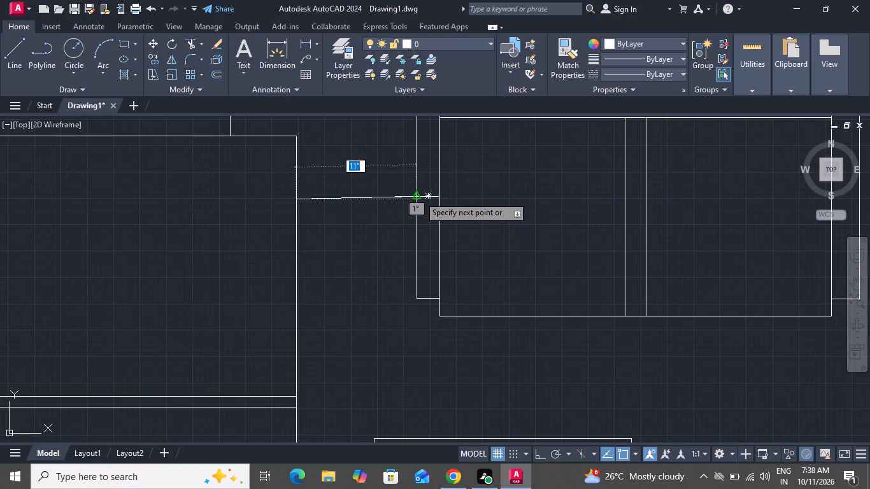
{"action": "left_click", "coordinate": [415, 202]}
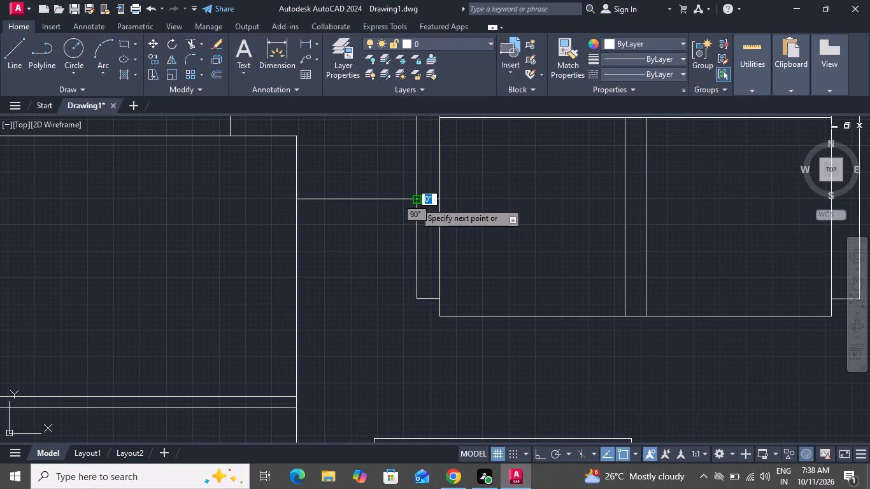
{"action": "right_click", "coordinate": [415, 202]}
{"action": "left_click", "coordinate": [432, 224]}
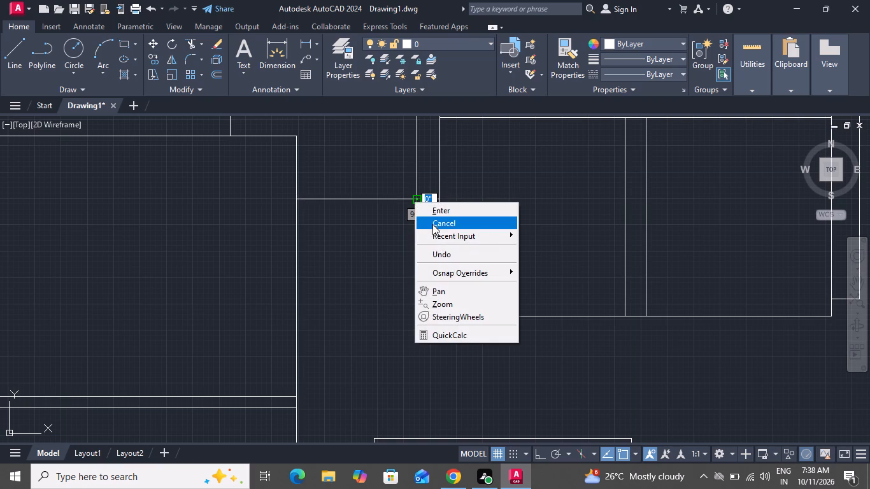
With Ortho on, draw a line from the two-seater's far armrest outward, about 3'-8" down, and about 1'-9" back to the coffee table.
{"action": "left_click", "coordinate": [15, 54]}
{"action": "scroll", "coordinate": [227, 282], "scroll_direction": "down", "scroll_amount": 3}
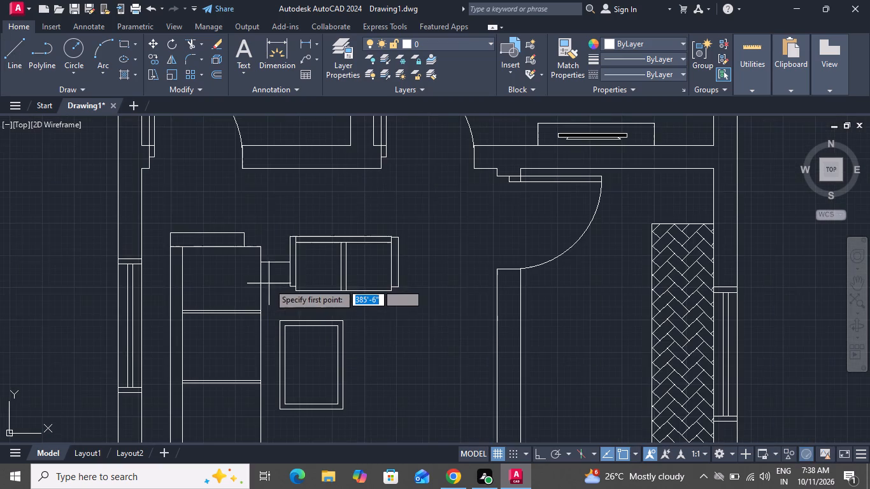
{"action": "left_click", "coordinate": [398, 261]}
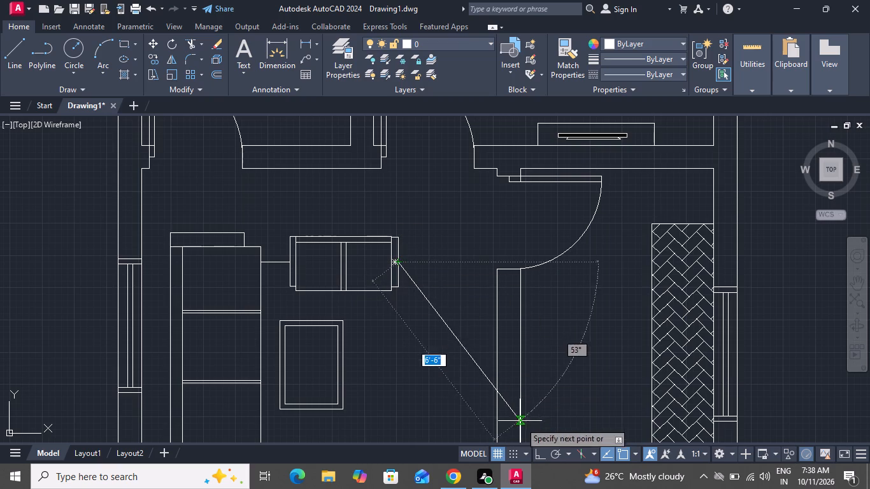
{"action": "left_click", "coordinate": [545, 453]}
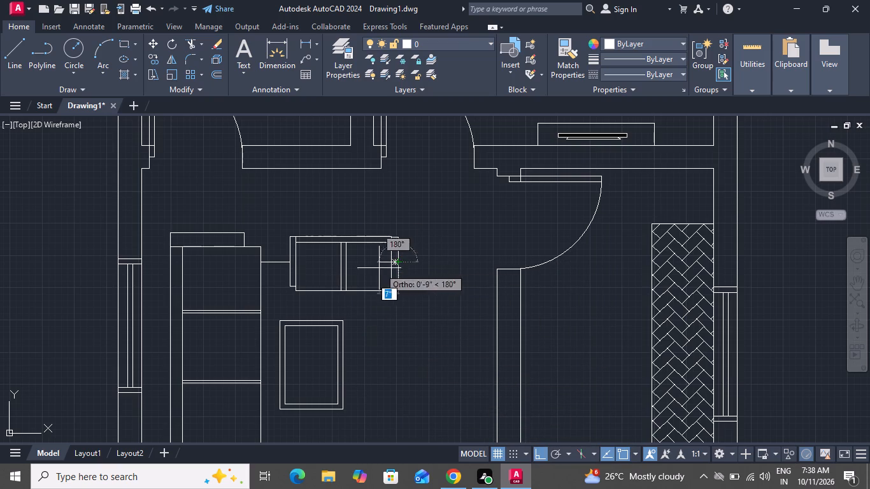
{"action": "left_click", "coordinate": [419, 266]}
{"action": "scroll", "coordinate": [408, 364], "scroll_direction": "down", "scroll_amount": 2}
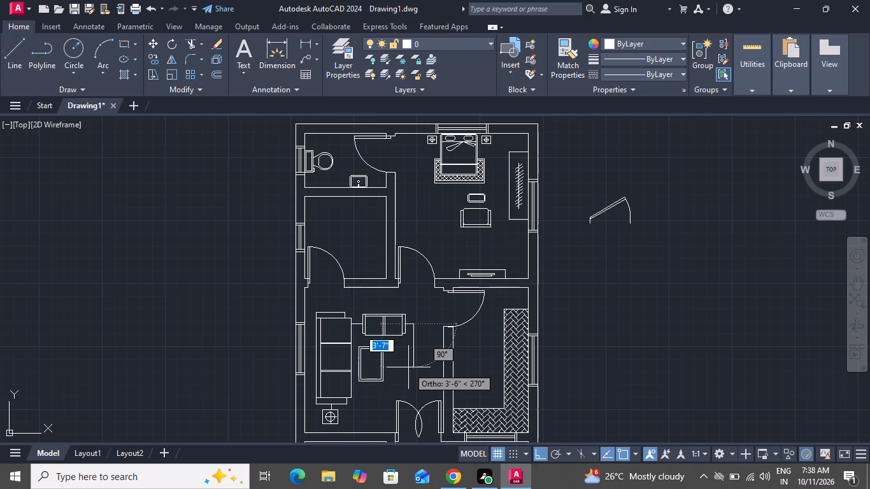
{"action": "scroll", "coordinate": [408, 368], "scroll_direction": "up", "scroll_amount": 2}
{"action": "scroll", "coordinate": [408, 368], "scroll_direction": "down", "scroll_amount": 1}
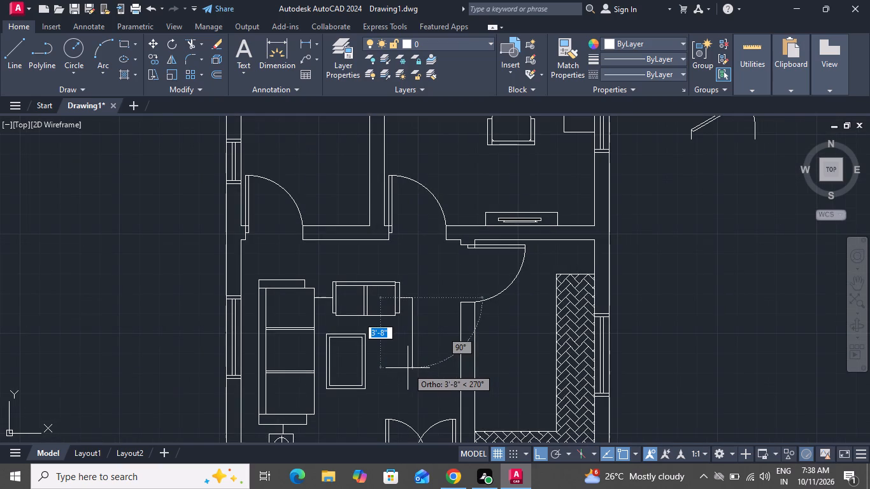
{"action": "scroll", "coordinate": [408, 368], "scroll_direction": "down", "scroll_amount": 3}
{"action": "scroll", "coordinate": [408, 368], "scroll_direction": "up", "scroll_amount": 3}
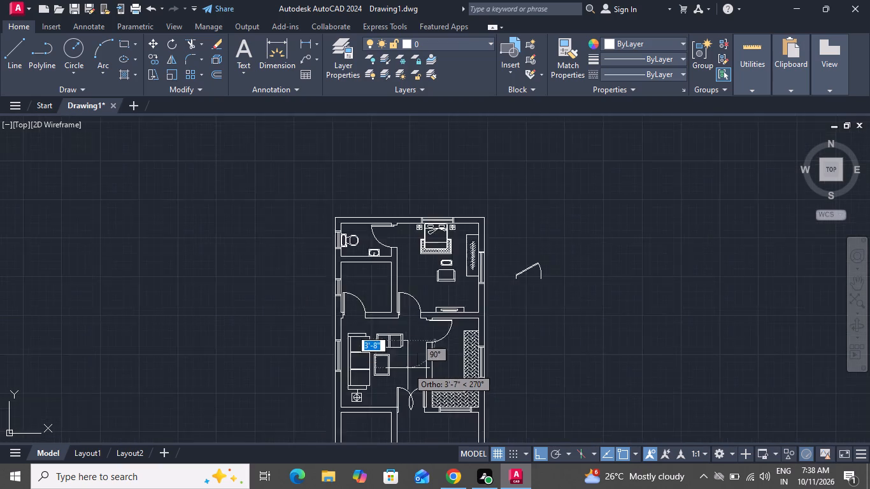
{"action": "left_click", "coordinate": [407, 368]}
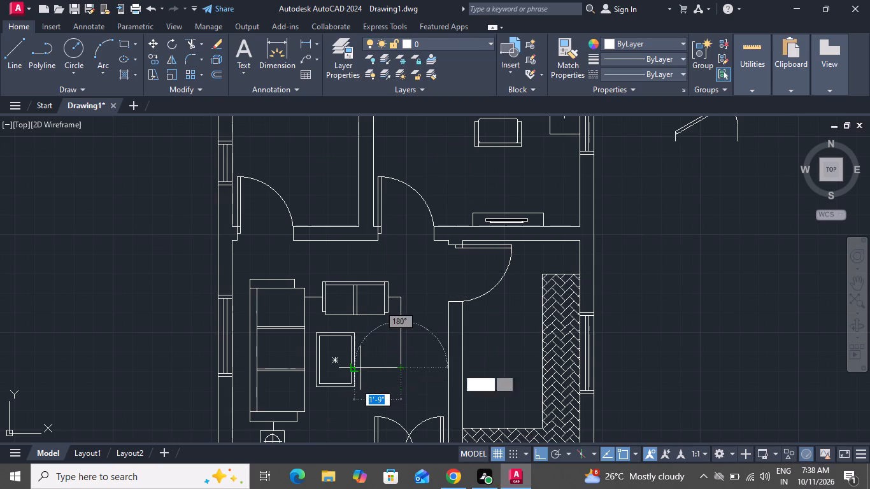
{"action": "left_click", "coordinate": [357, 368]}
{"action": "right_click", "coordinate": [357, 368]}
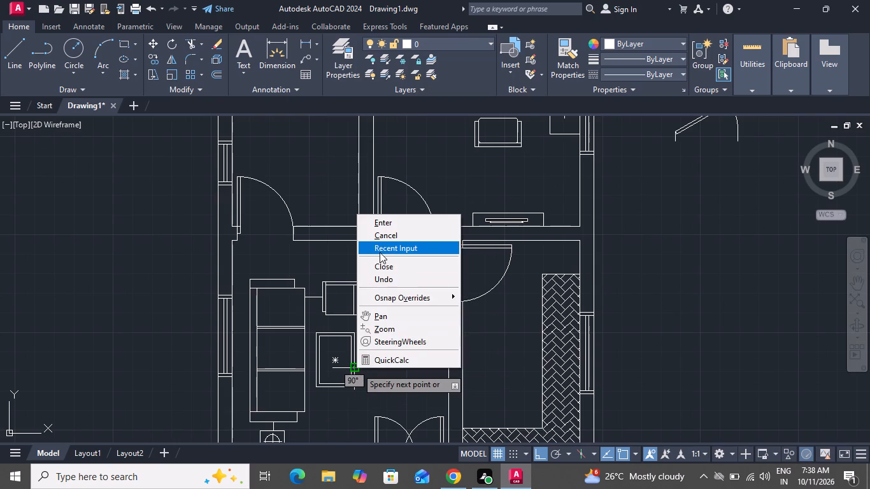
{"action": "left_click", "coordinate": [380, 239]}
Copy the bathroom toilet about 5 ft straight down, against the outer wall of the small room below.
{"action": "scroll", "coordinate": [433, 278], "scroll_direction": "down", "scroll_amount": 2}
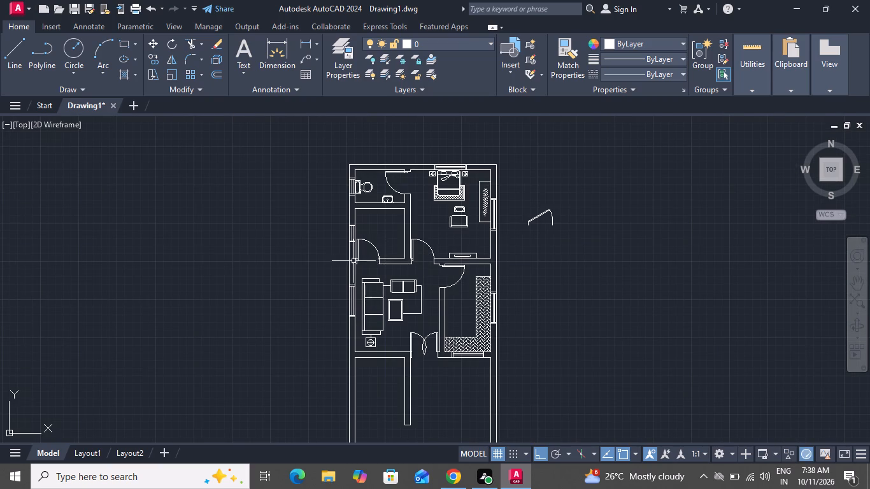
{"action": "scroll", "coordinate": [371, 235], "scroll_direction": "up", "scroll_amount": 2}
{"action": "scroll", "coordinate": [371, 235], "scroll_direction": "down", "scroll_amount": 1}
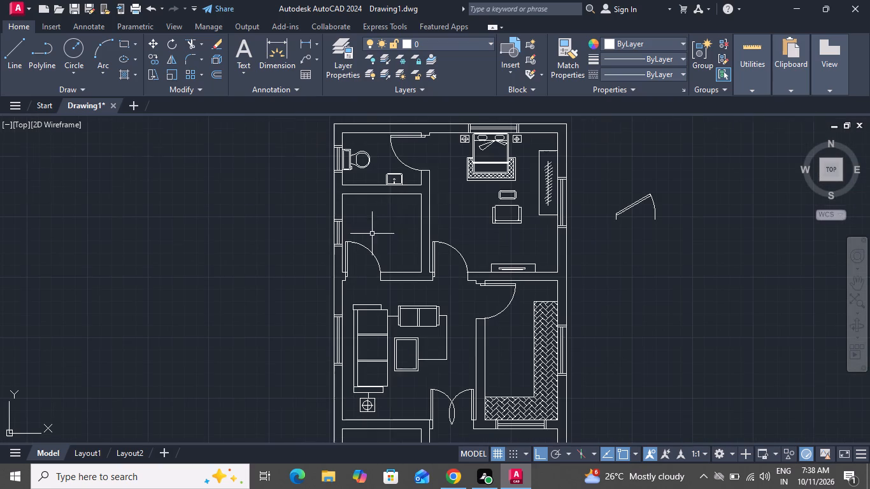
{"action": "scroll", "coordinate": [364, 132], "scroll_direction": "up", "scroll_amount": 1}
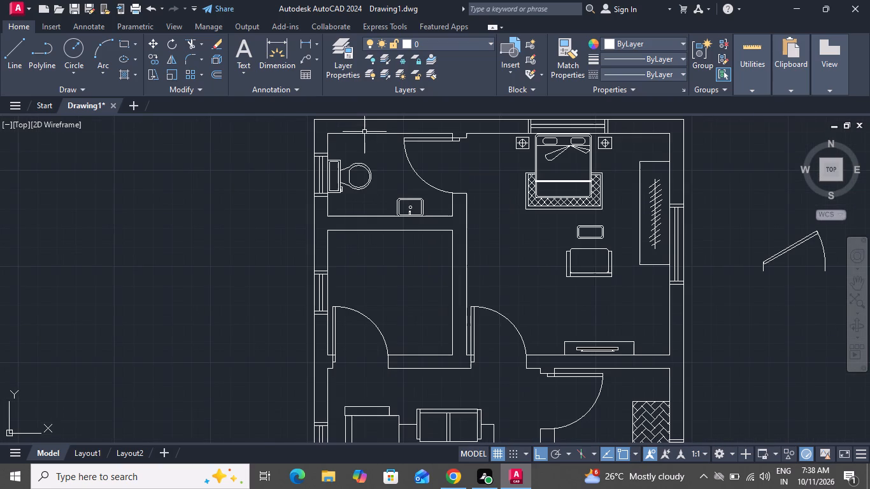
{"action": "left_click", "coordinate": [359, 164]}
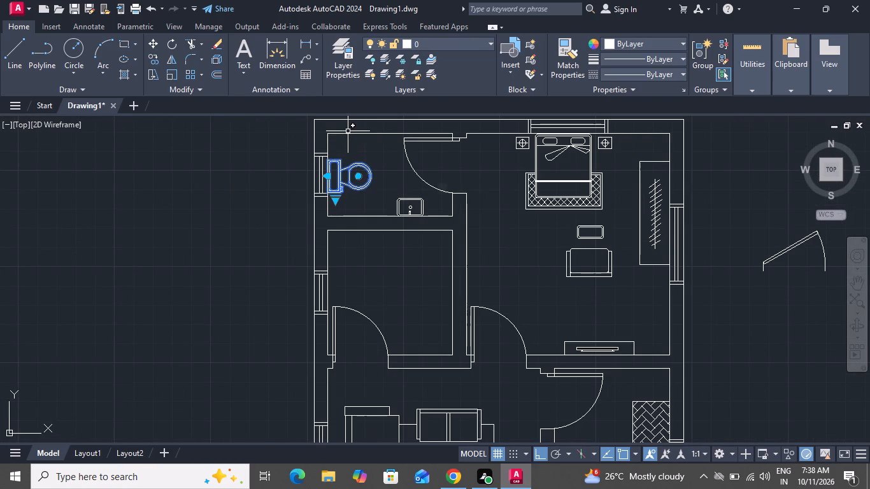
{"action": "left_click", "coordinate": [159, 57]}
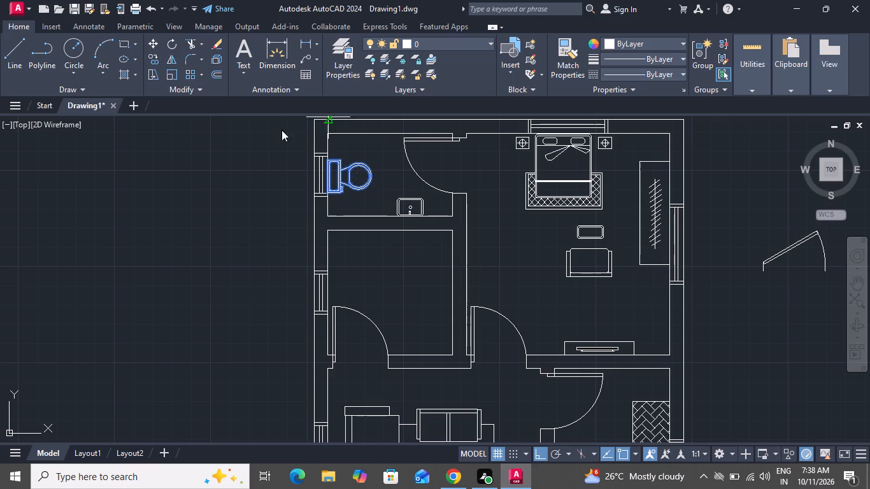
{"action": "left_click", "coordinate": [325, 194]}
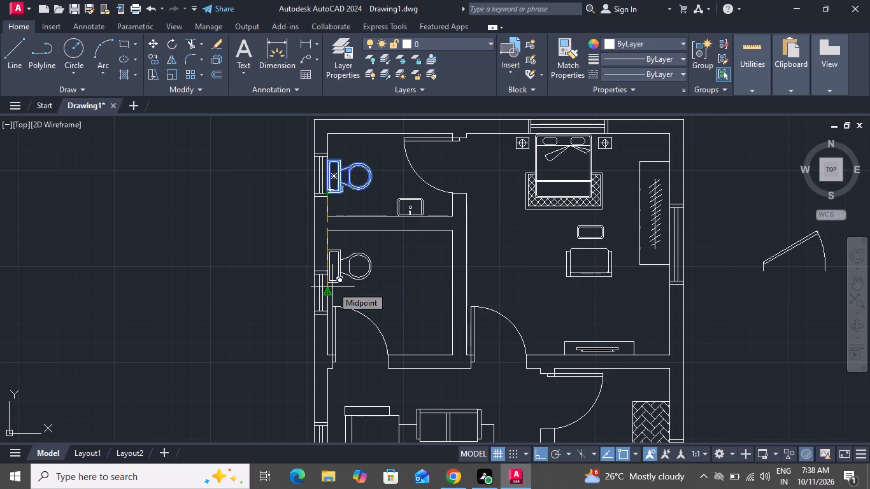
{"action": "scroll", "coordinate": [334, 287], "scroll_direction": "up", "scroll_amount": 3}
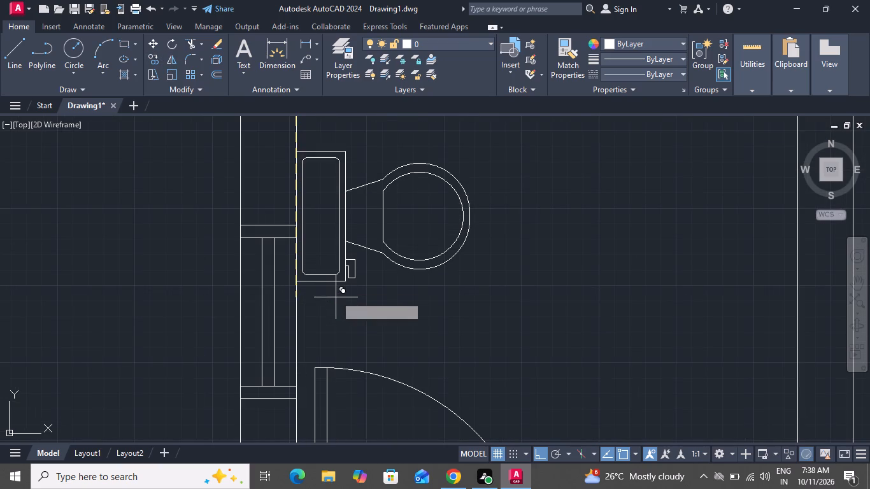
{"action": "left_click", "coordinate": [336, 315]}
{"action": "scroll", "coordinate": [390, 313], "scroll_direction": "down", "scroll_amount": 1}
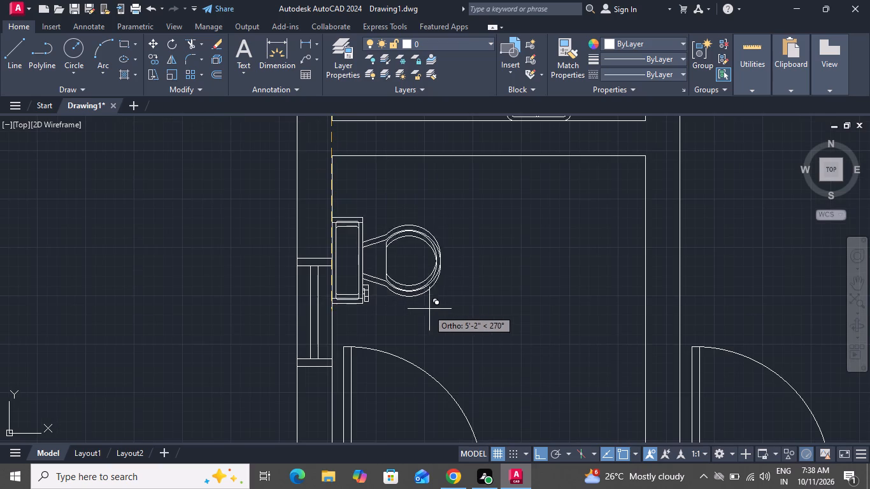
{"action": "right_click", "coordinate": [452, 262]}
{"action": "left_click", "coordinate": [484, 285]}
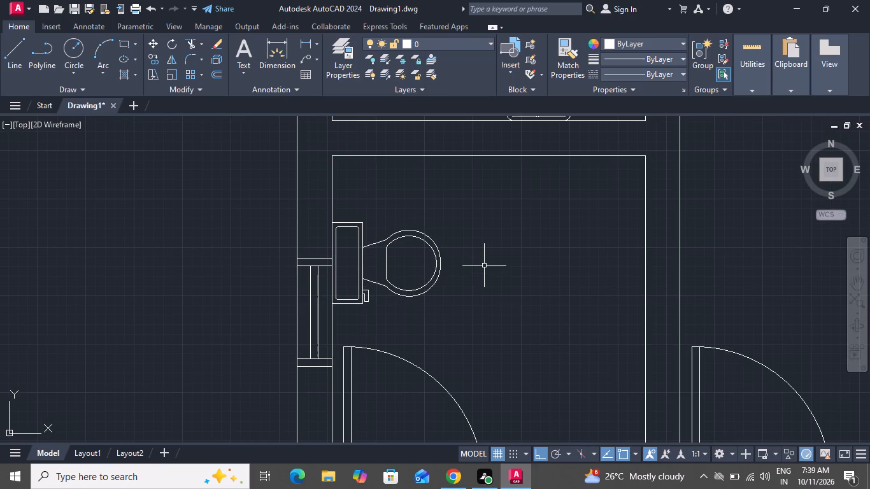
Copy the washbasin from the upper bathroom straight onto the lower wall of the second bathroom, near its inner corner.
{"action": "scroll", "coordinate": [484, 266], "scroll_direction": "down", "scroll_amount": 2}
{"action": "scroll", "coordinate": [510, 205], "scroll_direction": "up", "scroll_amount": 2}
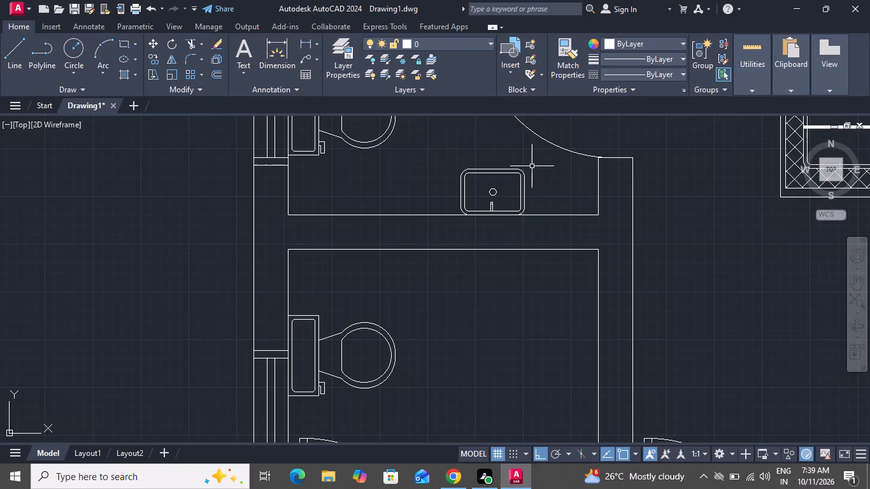
{"action": "left_click", "coordinate": [532, 165]}
{"action": "left_click", "coordinate": [455, 207]}
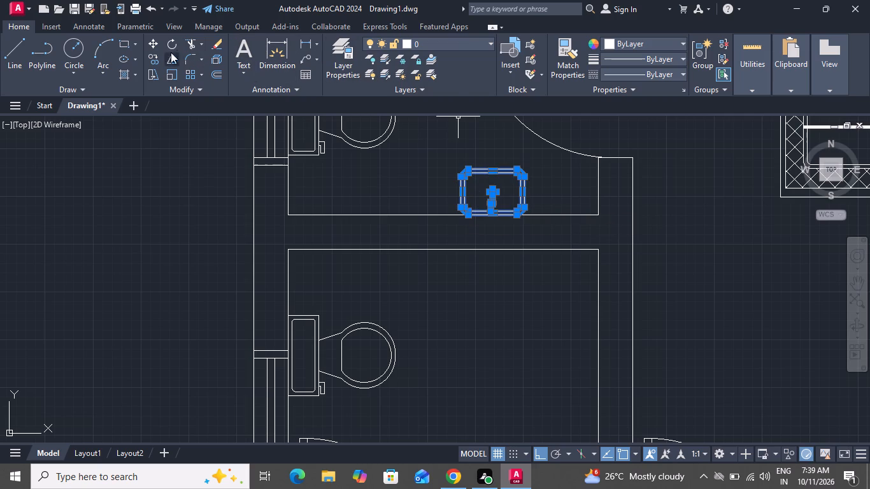
{"action": "left_click", "coordinate": [151, 59]}
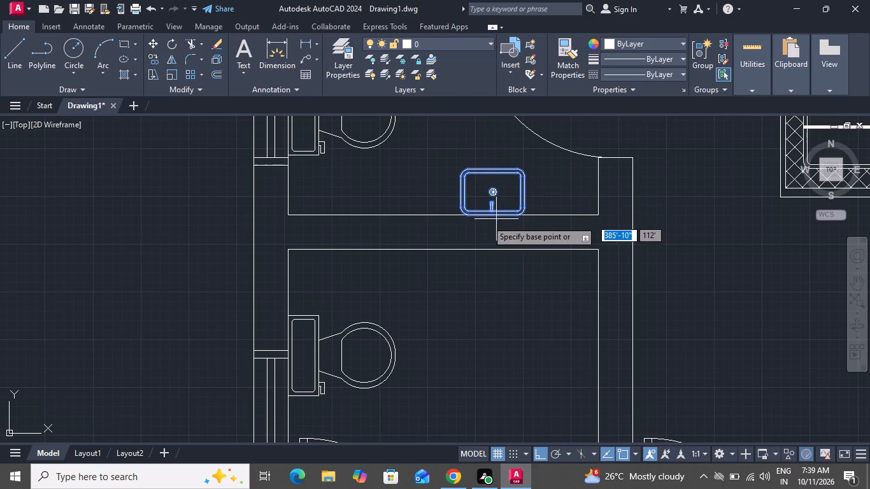
{"action": "left_click", "coordinate": [491, 216]}
{"action": "scroll", "coordinate": [496, 273], "scroll_direction": "down", "scroll_amount": 3}
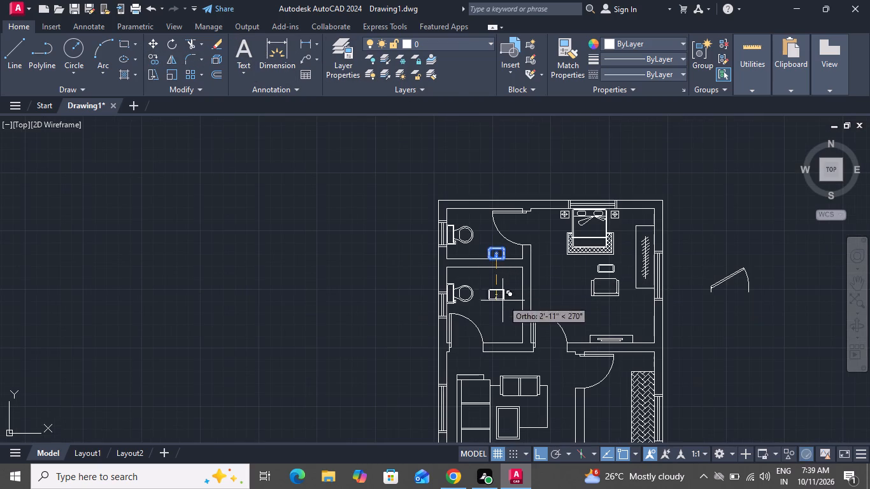
{"action": "scroll", "coordinate": [511, 339], "scroll_direction": "up", "scroll_amount": 3}
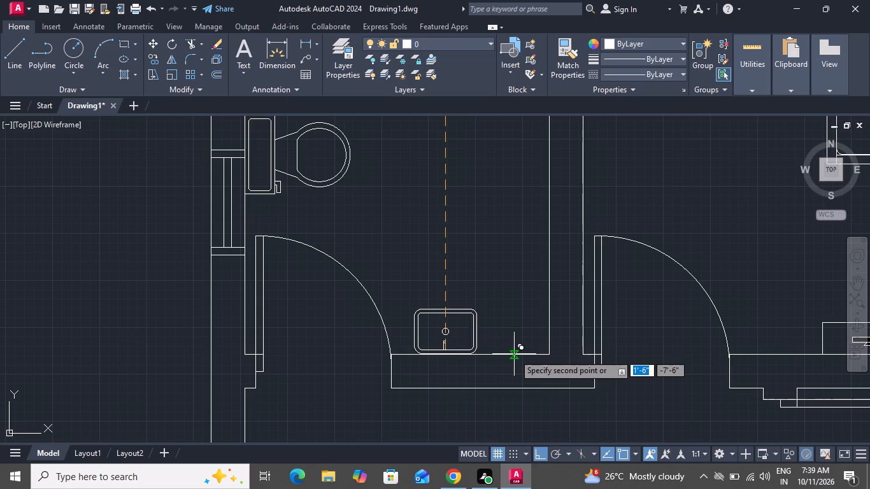
{"action": "left_click", "coordinate": [514, 354]}
{"action": "right_click", "coordinate": [501, 290]}
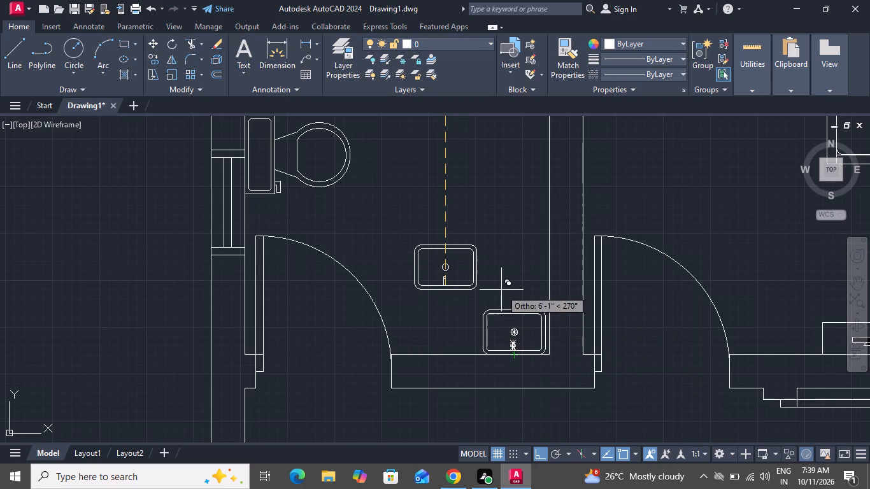
{"action": "left_click", "coordinate": [525, 313]}
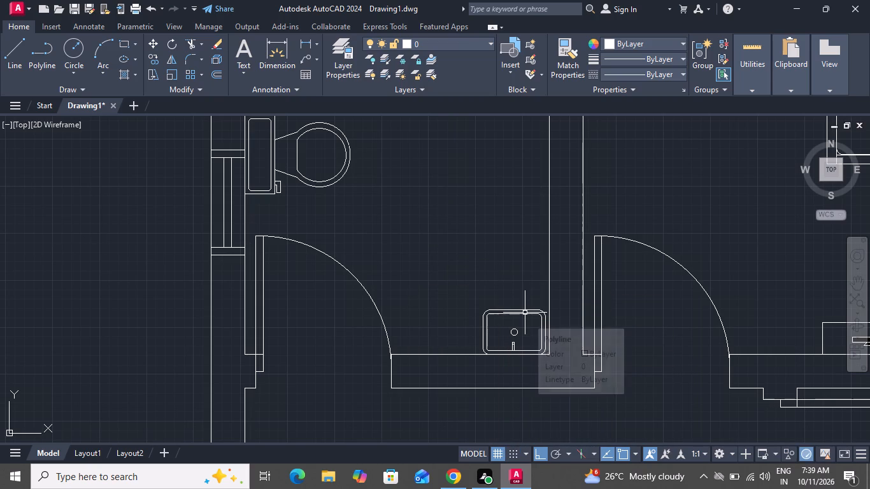
With Ortho off, move the copied washbasin slightly along the wall, away from the second bathroom's inner corner.
{"action": "scroll", "coordinate": [521, 340], "scroll_direction": "up", "scroll_amount": 1}
{"action": "scroll", "coordinate": [521, 340], "scroll_direction": "down", "scroll_amount": 1}
{"action": "scroll", "coordinate": [521, 340], "scroll_direction": "up", "scroll_amount": 1}
{"action": "left_click", "coordinate": [537, 286]}
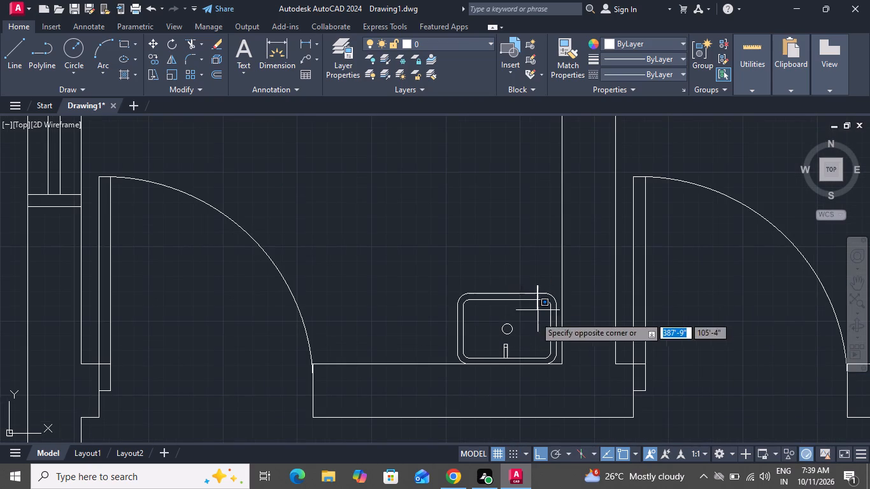
{"action": "left_click", "coordinate": [457, 348]}
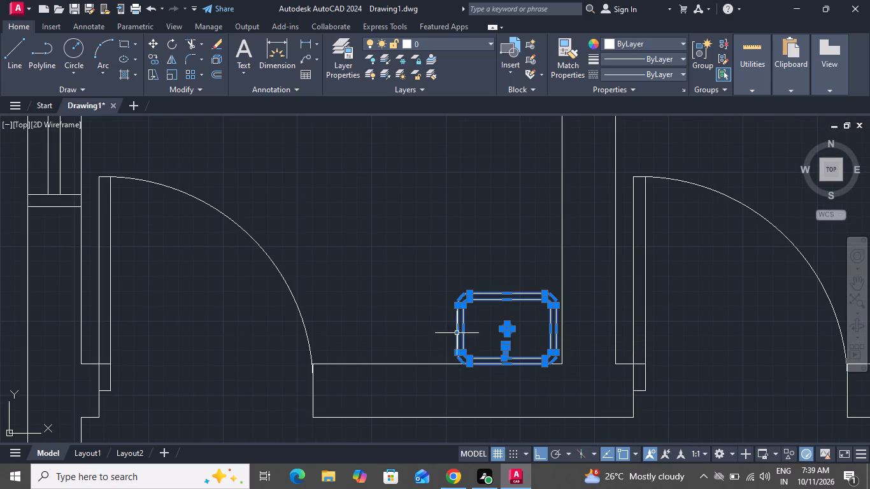
{"action": "left_click", "coordinate": [152, 46]}
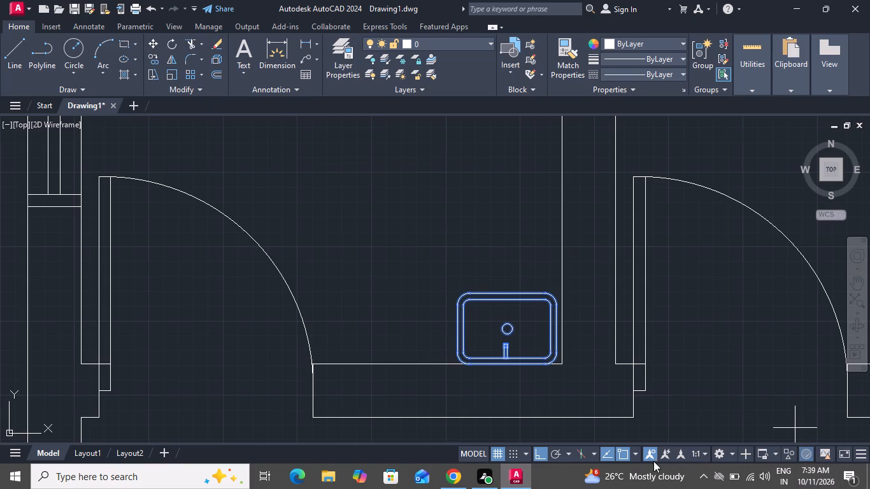
{"action": "left_click", "coordinate": [545, 451]}
{"action": "left_click", "coordinate": [502, 362]}
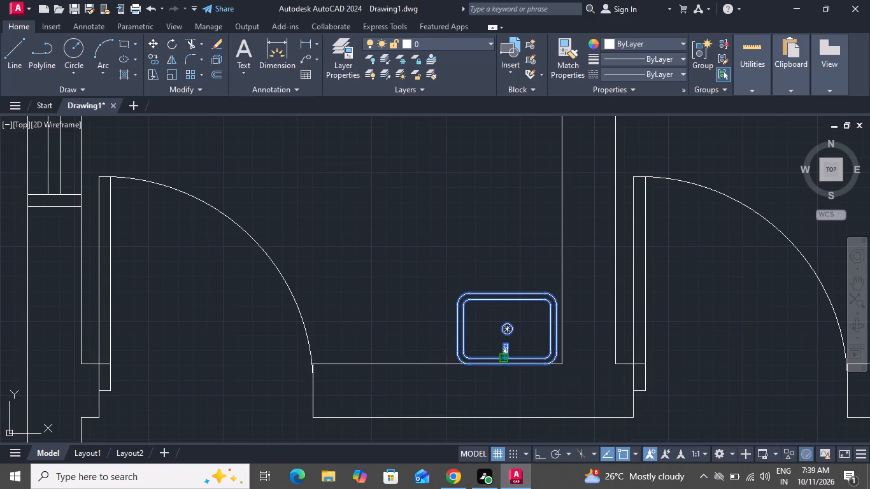
{"action": "left_click", "coordinate": [468, 360]}
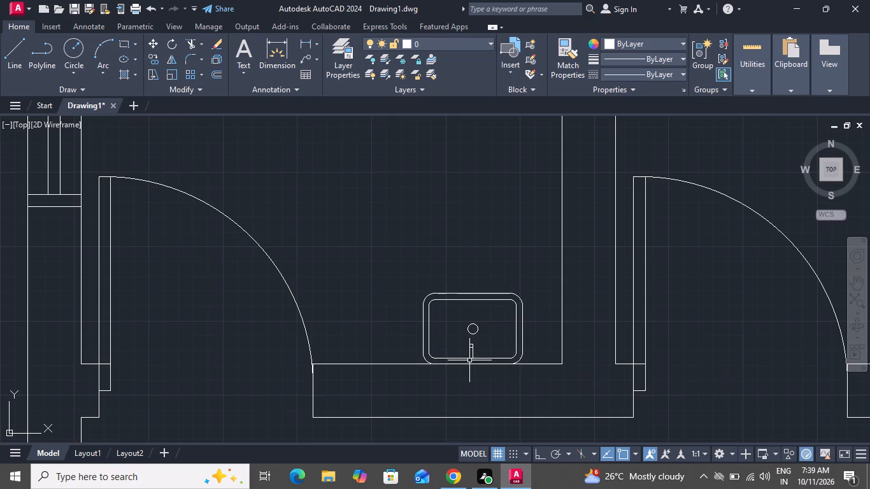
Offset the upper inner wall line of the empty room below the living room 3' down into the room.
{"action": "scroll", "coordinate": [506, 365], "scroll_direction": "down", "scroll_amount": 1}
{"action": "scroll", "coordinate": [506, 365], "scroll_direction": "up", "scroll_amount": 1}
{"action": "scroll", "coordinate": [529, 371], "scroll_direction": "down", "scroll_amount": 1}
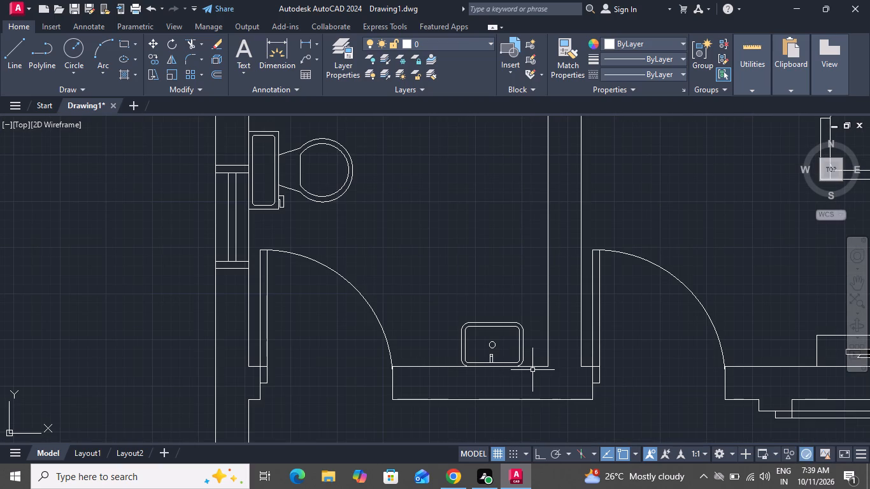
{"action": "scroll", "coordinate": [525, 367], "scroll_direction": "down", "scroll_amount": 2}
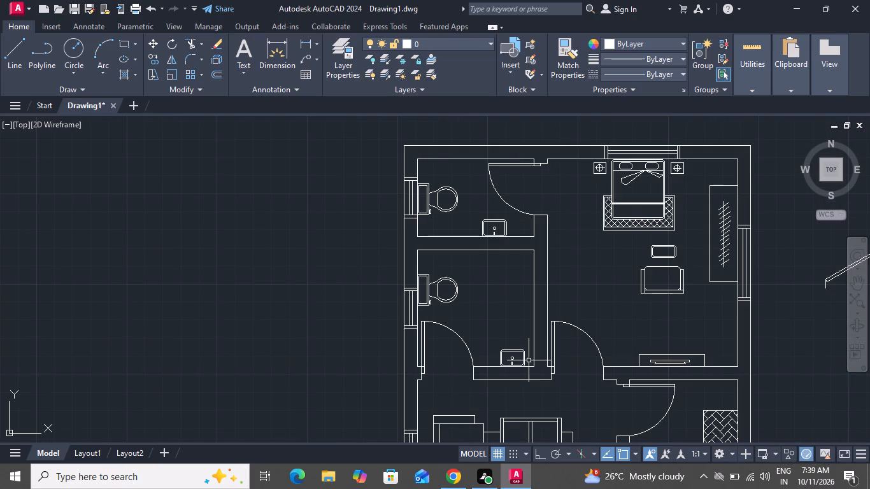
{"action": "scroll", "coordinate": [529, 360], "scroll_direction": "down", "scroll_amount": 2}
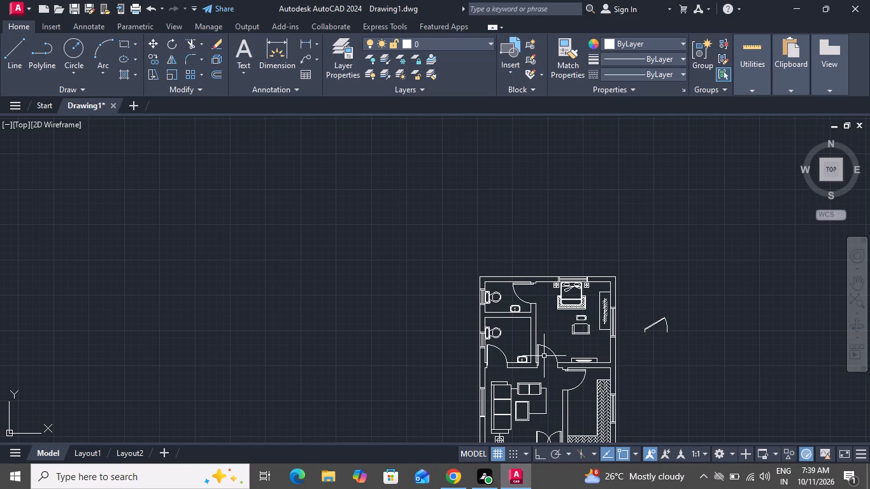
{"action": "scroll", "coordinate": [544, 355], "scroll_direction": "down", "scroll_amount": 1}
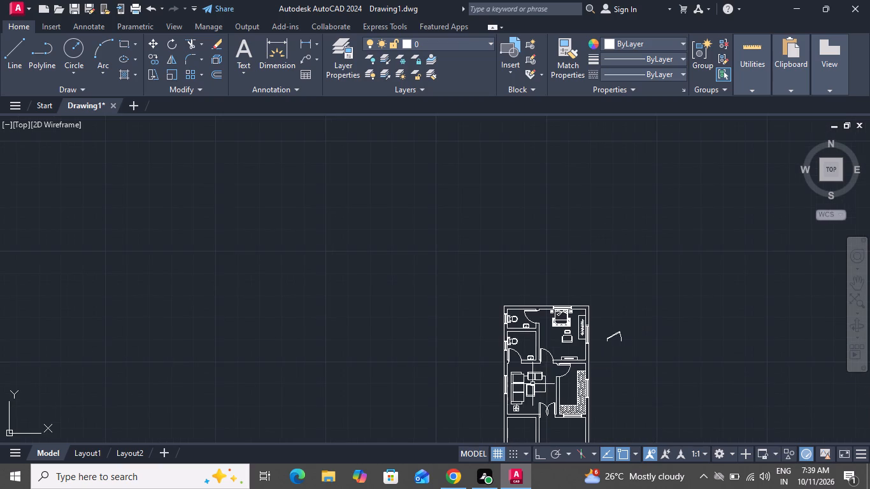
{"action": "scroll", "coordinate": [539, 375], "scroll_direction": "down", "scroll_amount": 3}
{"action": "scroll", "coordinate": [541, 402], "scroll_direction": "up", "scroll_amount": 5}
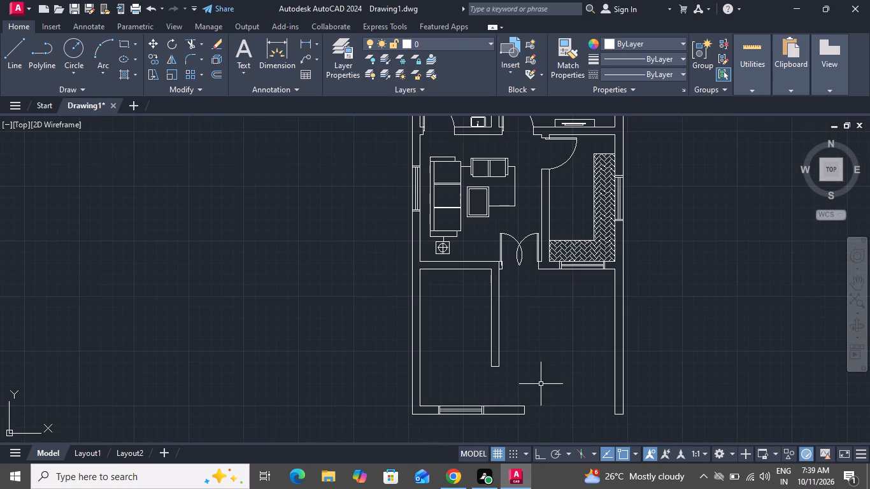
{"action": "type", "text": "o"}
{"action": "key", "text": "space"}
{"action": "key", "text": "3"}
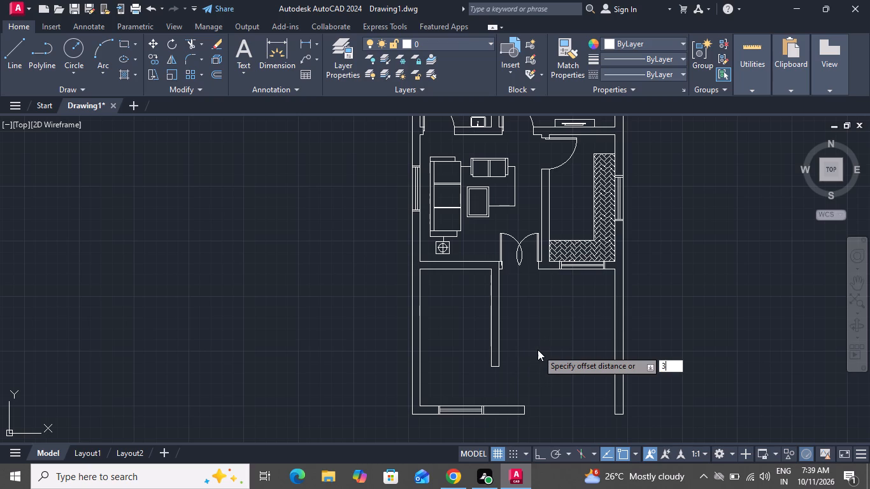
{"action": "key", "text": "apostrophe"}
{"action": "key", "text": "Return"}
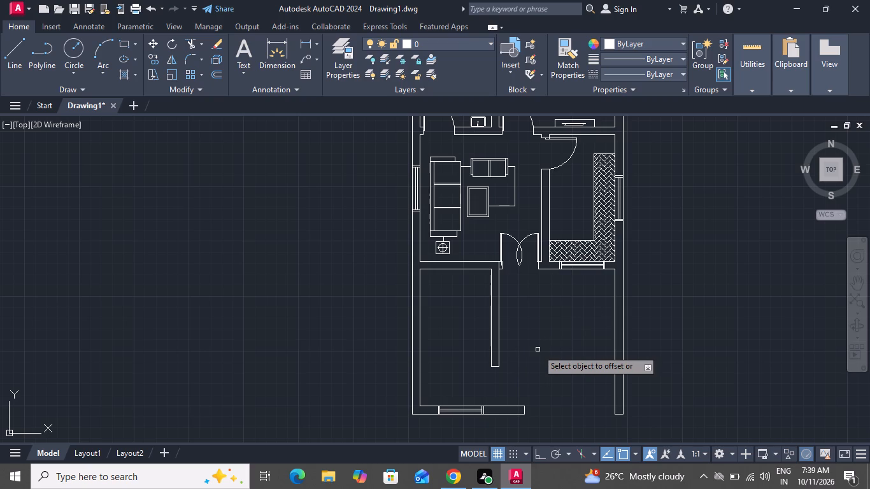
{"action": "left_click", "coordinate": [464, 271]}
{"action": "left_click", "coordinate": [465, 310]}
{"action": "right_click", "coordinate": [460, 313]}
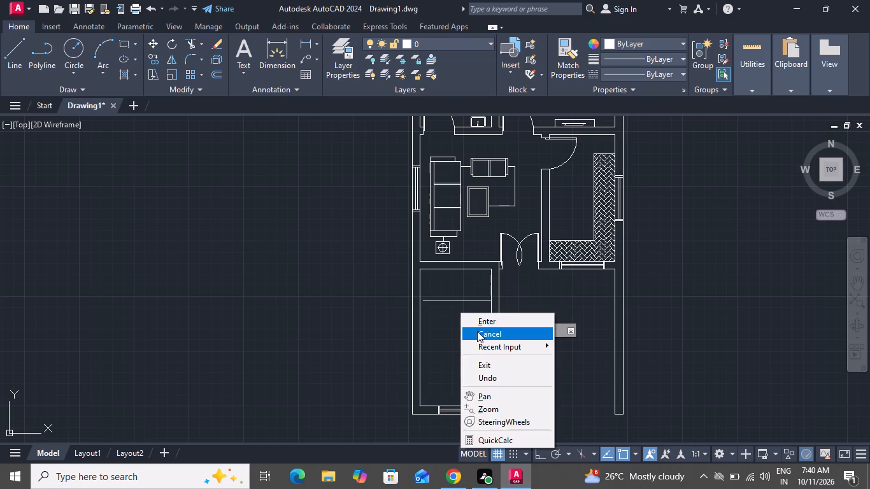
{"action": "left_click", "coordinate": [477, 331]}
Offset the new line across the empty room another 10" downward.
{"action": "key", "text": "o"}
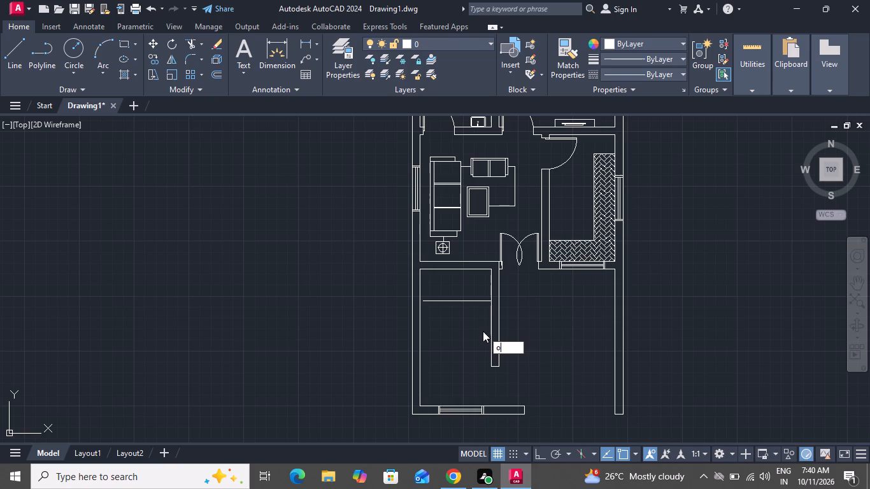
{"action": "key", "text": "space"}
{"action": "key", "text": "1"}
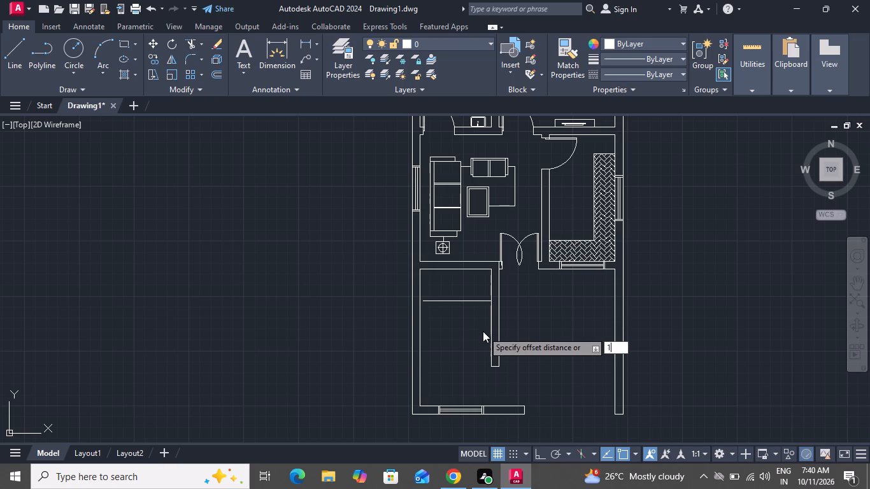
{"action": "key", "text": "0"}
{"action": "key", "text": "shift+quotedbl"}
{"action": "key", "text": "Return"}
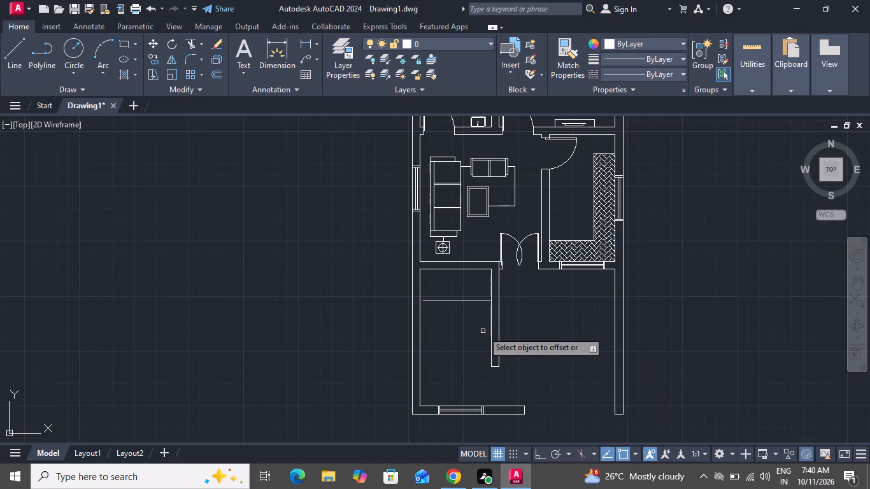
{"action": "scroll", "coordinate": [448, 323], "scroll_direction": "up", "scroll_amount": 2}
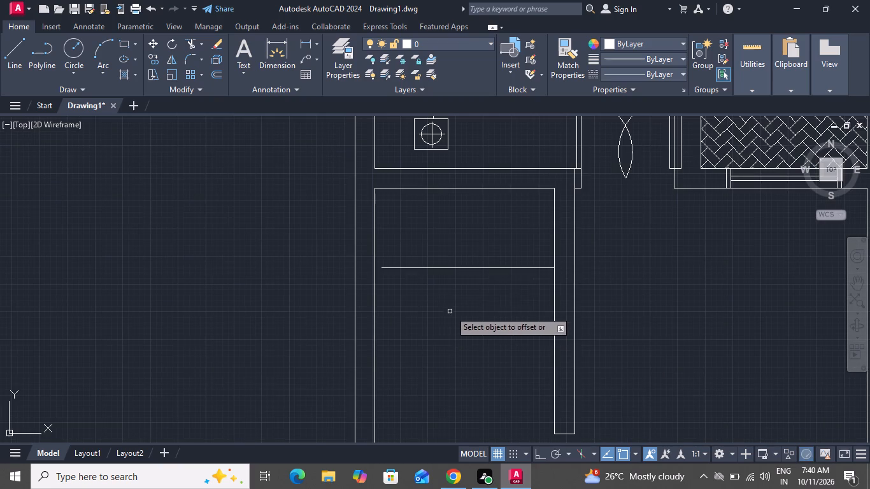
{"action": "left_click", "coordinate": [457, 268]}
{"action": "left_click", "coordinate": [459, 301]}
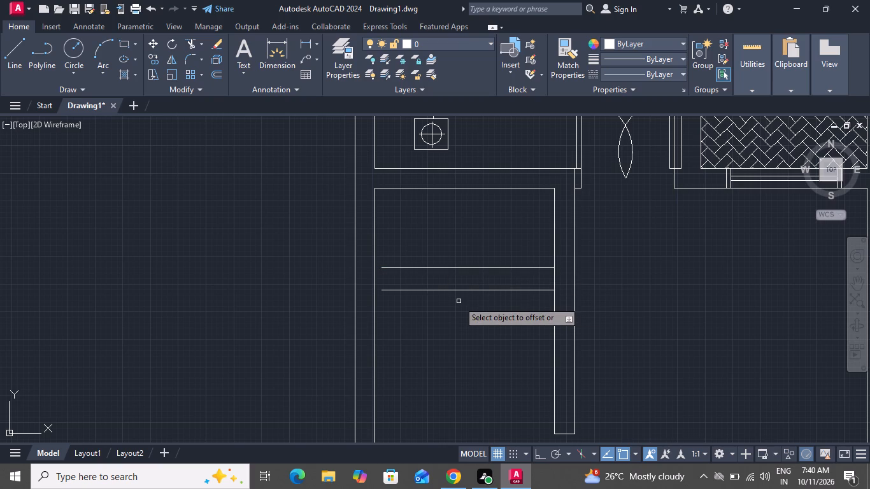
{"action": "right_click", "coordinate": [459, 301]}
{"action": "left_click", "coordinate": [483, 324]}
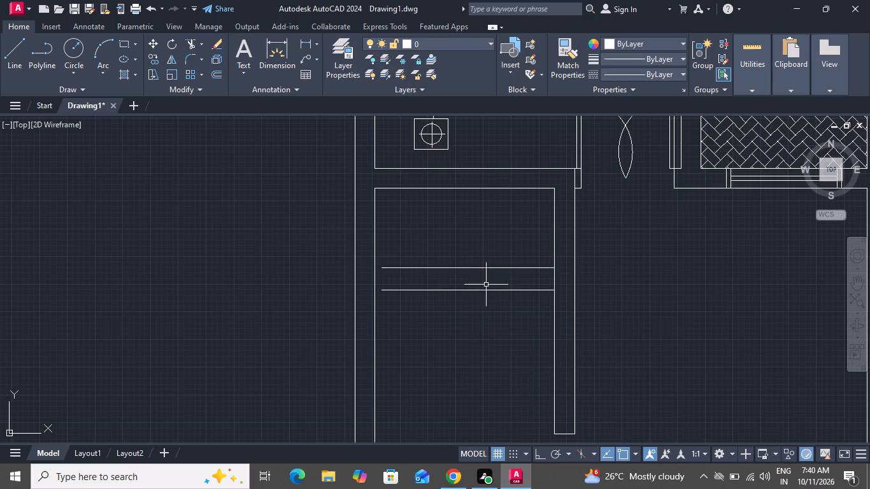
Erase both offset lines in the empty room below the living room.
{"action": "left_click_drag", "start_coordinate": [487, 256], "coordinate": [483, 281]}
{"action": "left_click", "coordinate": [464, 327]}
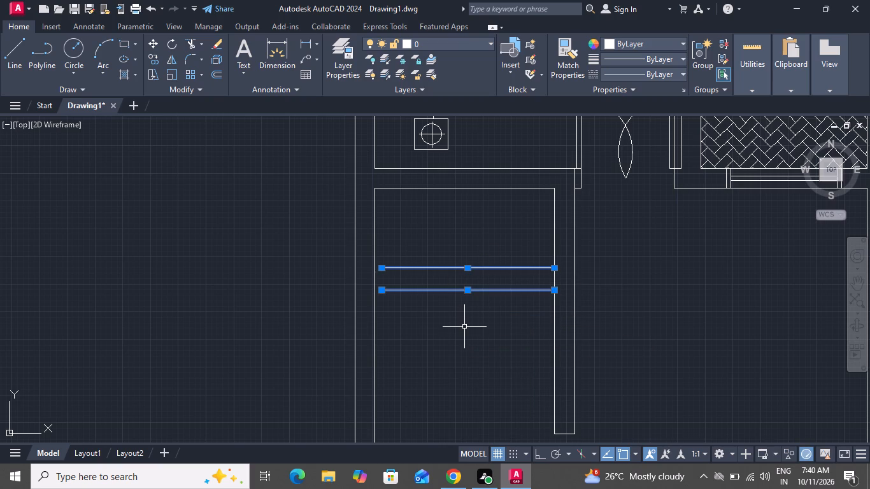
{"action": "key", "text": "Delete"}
Offset the empty room's upper inner wall line 3' down into the room.
{"action": "type", "text": "o"}
{"action": "key", "text": "space"}
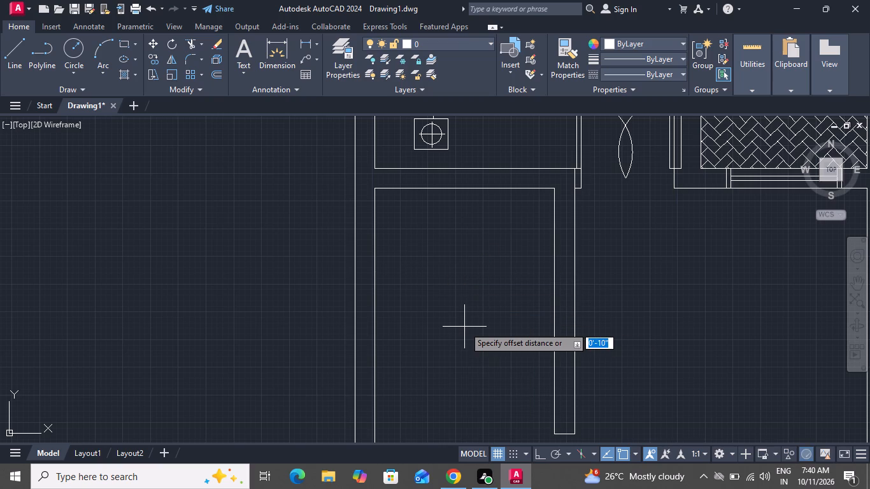
{"action": "key", "text": "3"}
{"action": "key", "text": "apostrophe"}
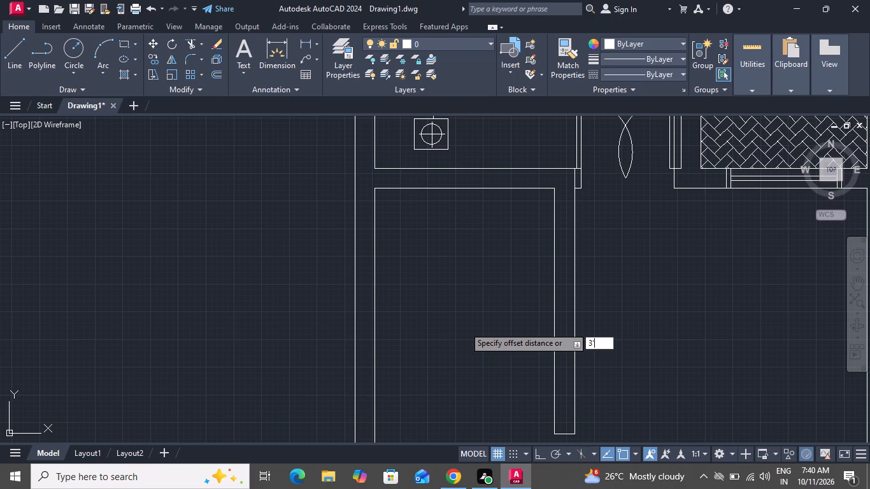
{"action": "key", "text": "Return"}
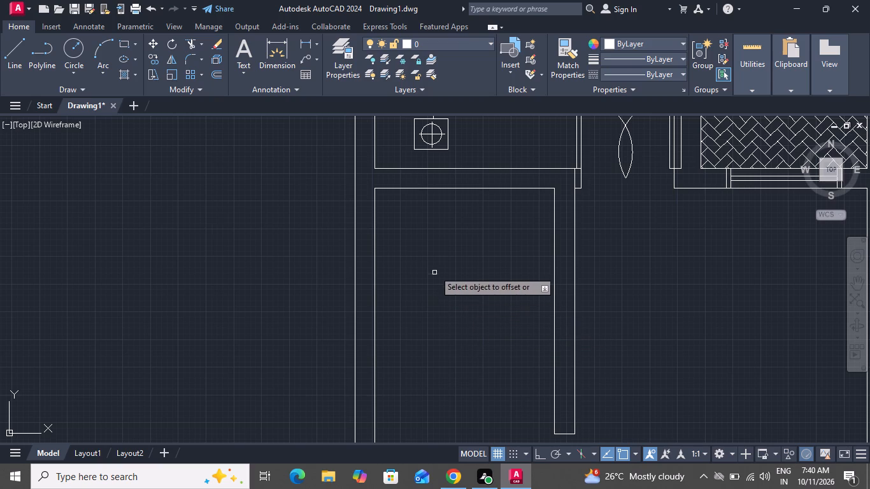
{"action": "left_click", "coordinate": [448, 189]}
{"action": "left_click", "coordinate": [454, 225]}
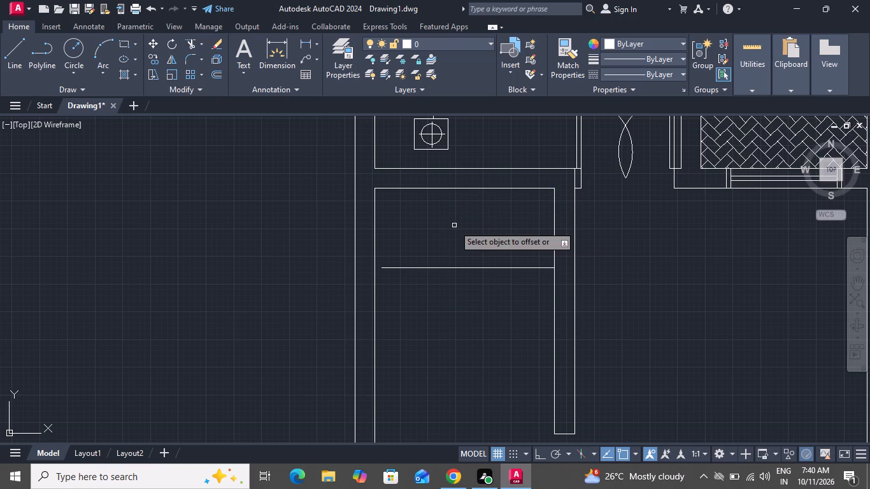
{"action": "right_click", "coordinate": [417, 241]}
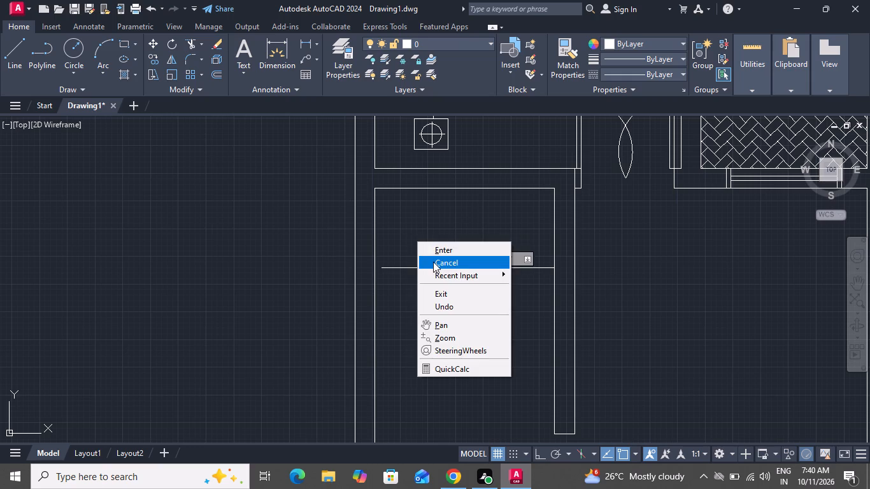
{"action": "left_click", "coordinate": [434, 264]}
Erase the offset line across the empty room below the living room.
{"action": "left_click", "coordinate": [428, 268]}
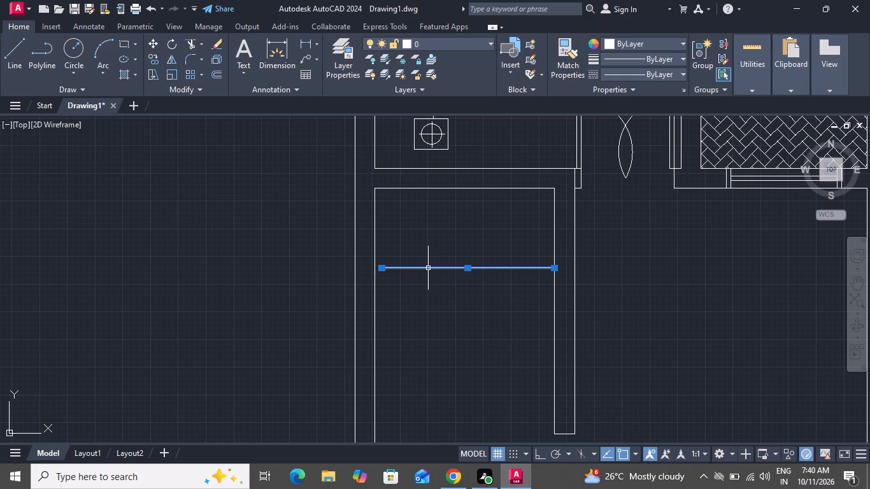
{"action": "key", "text": "Delete"}
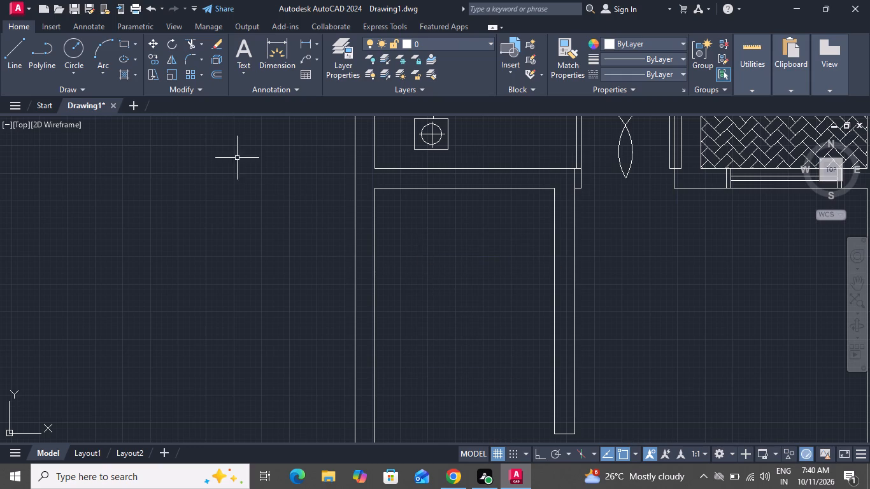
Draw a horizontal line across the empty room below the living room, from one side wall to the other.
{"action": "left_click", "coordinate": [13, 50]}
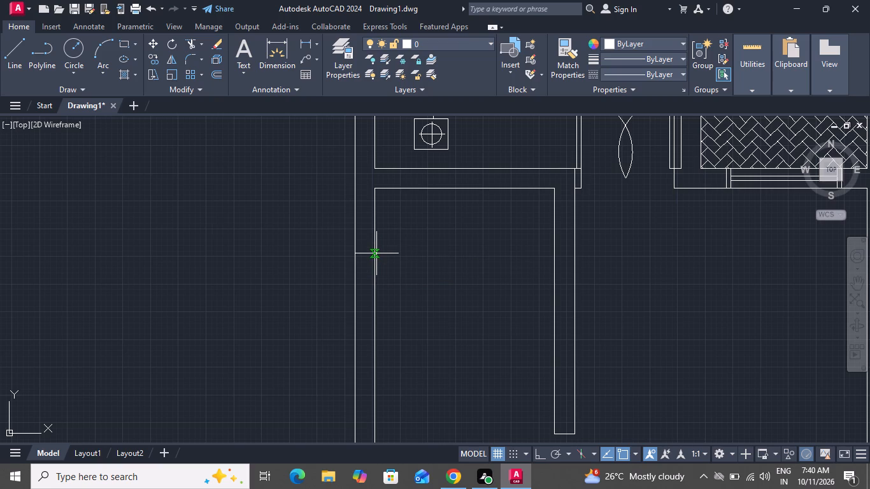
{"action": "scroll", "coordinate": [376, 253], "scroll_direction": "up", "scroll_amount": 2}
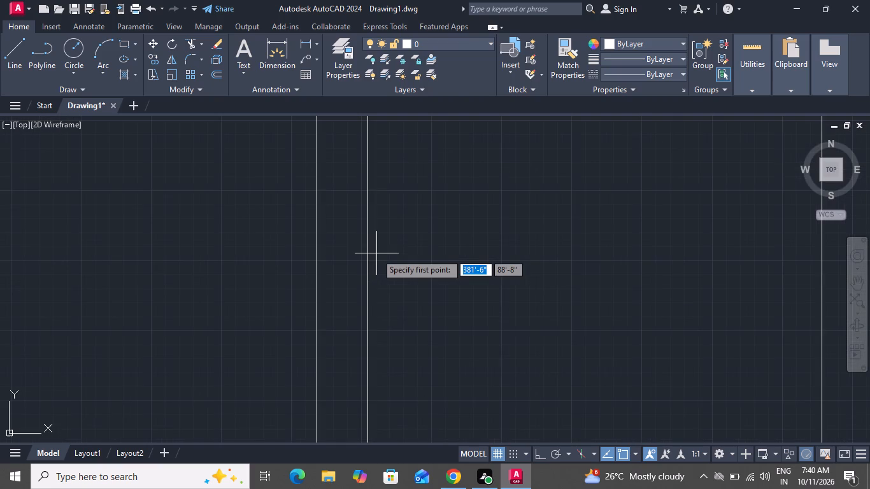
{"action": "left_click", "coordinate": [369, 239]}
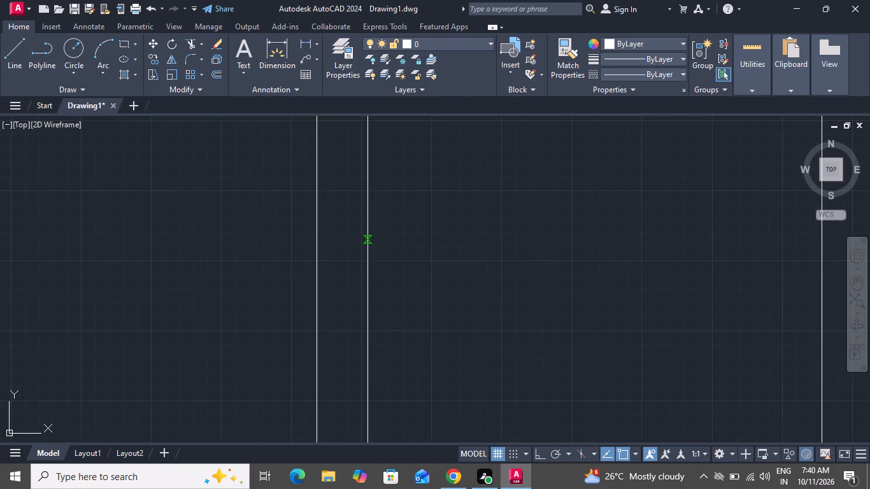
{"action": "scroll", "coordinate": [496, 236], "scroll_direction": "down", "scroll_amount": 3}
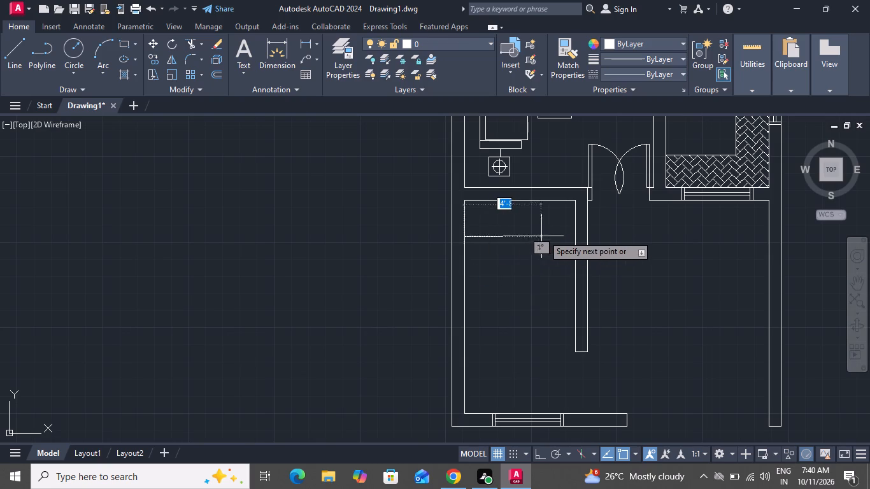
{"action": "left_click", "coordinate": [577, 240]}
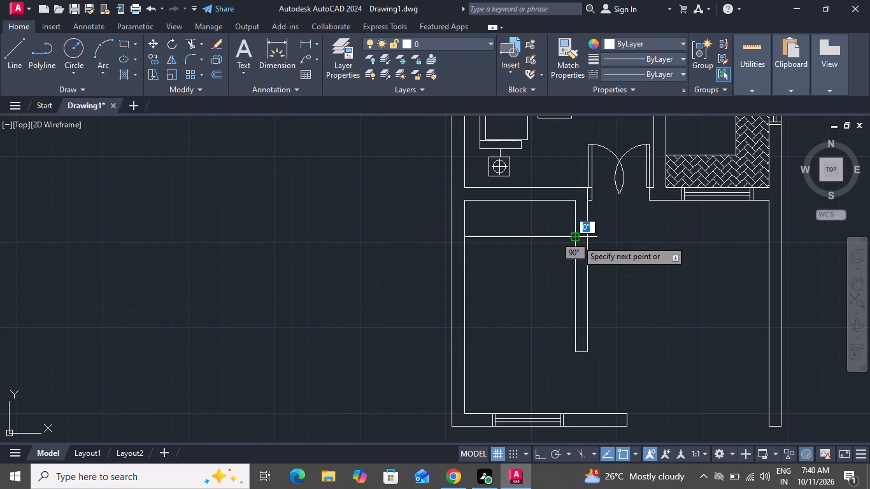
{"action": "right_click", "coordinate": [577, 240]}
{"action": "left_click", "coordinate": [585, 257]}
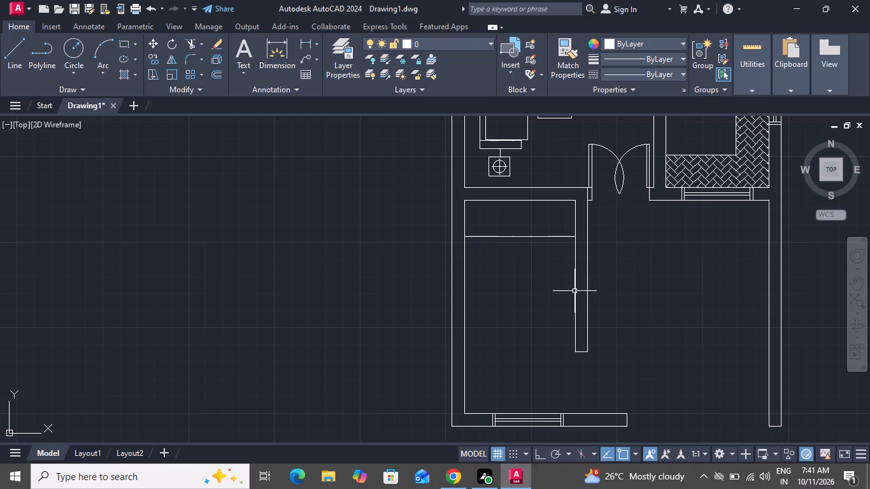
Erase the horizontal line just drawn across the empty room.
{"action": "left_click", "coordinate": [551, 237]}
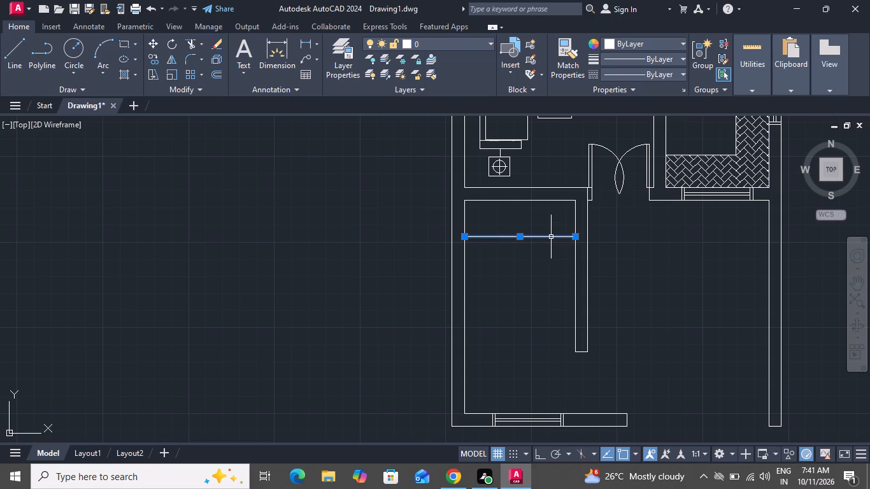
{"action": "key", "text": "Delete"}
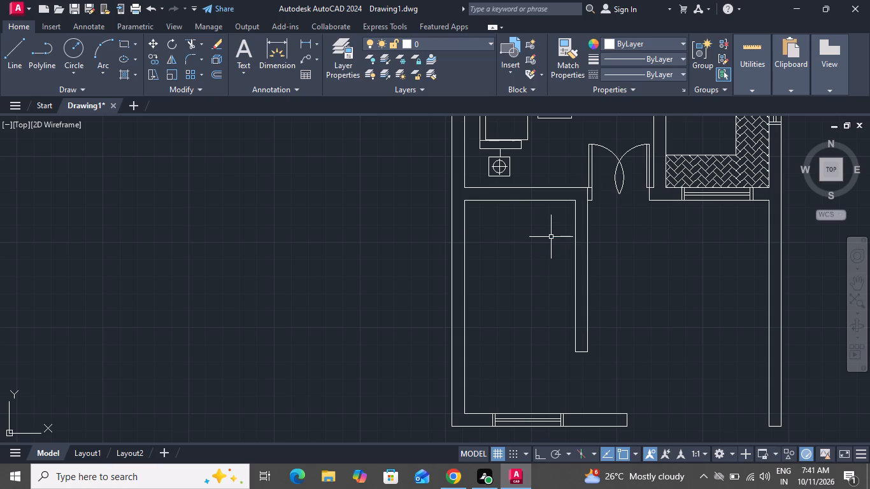
With Ortho on, draw a line from the empty room's upper-left inner corner 3' down the wall, continuing horizontally to the opposite wall.
{"action": "left_click", "coordinate": [20, 39]}
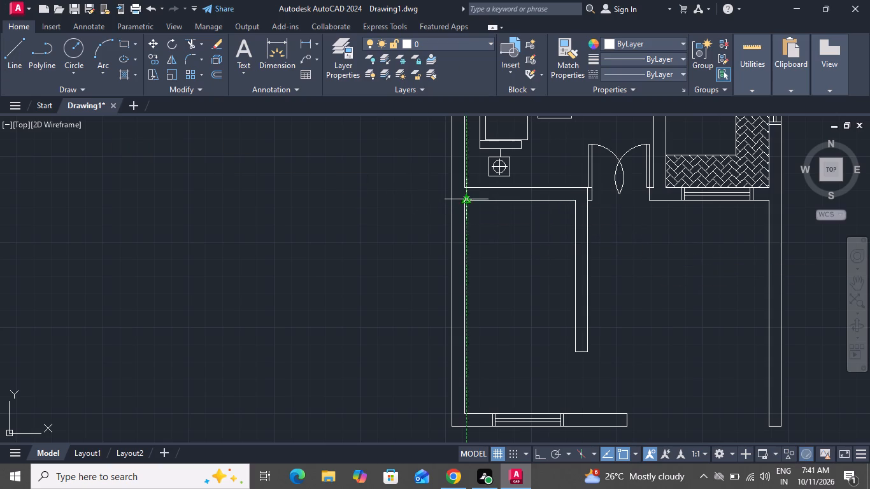
{"action": "scroll", "coordinate": [464, 201], "scroll_direction": "up", "scroll_amount": 4}
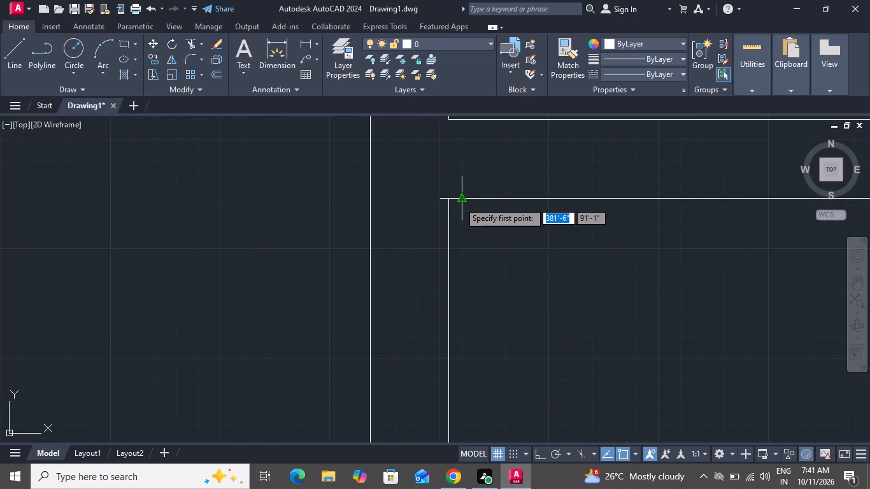
{"action": "left_click", "coordinate": [449, 199]}
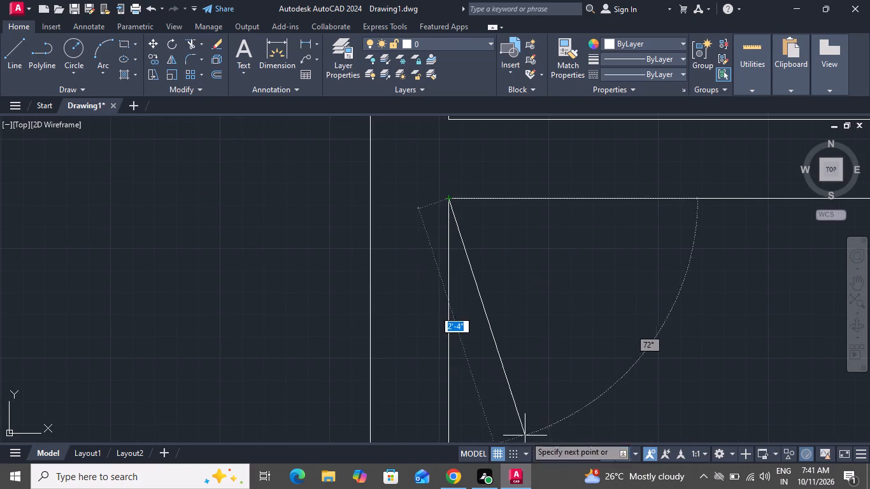
{"action": "left_click", "coordinate": [536, 457]}
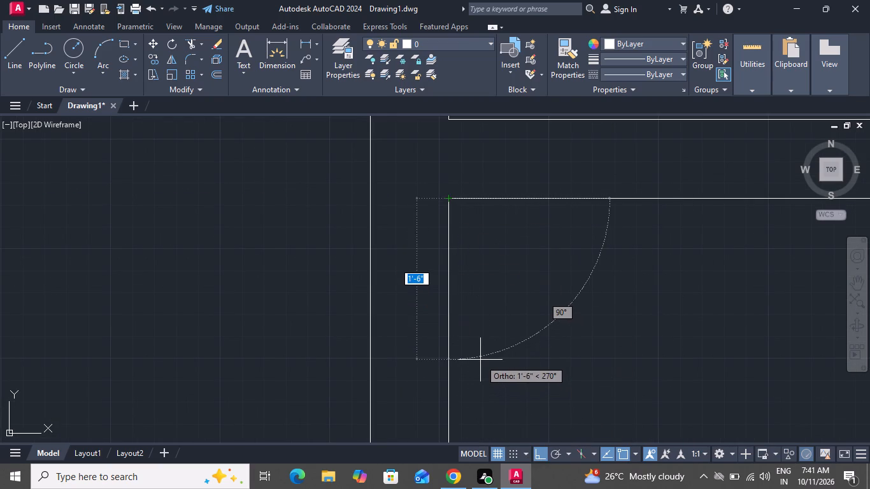
{"action": "key", "text": "3"}
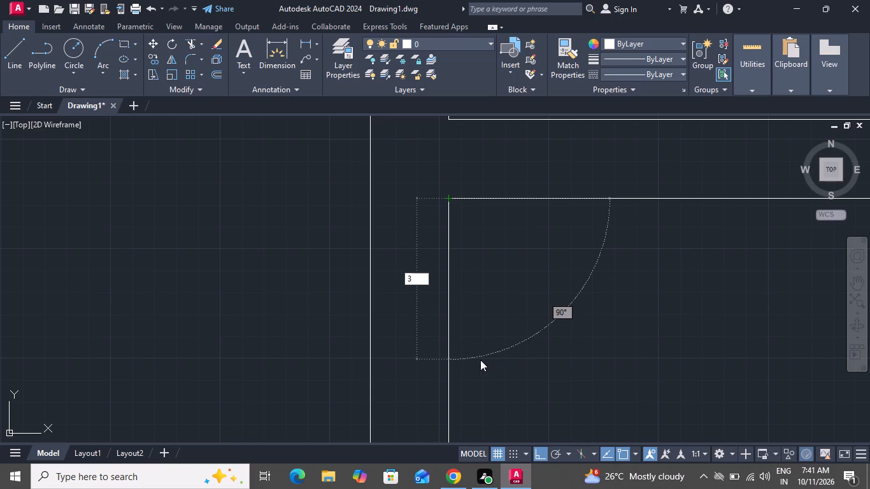
{"action": "key", "text": "apostrophe"}
{"action": "key", "text": "Return"}
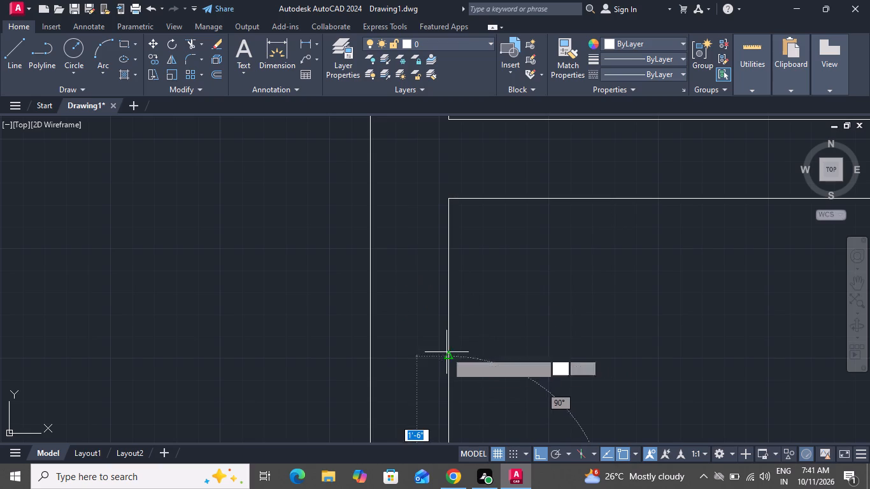
{"action": "scroll", "coordinate": [454, 350], "scroll_direction": "down", "scroll_amount": 5}
{"action": "scroll", "coordinate": [560, 353], "scroll_direction": "down", "scroll_amount": 1}
{"action": "scroll", "coordinate": [560, 353], "scroll_direction": "up", "scroll_amount": 5}
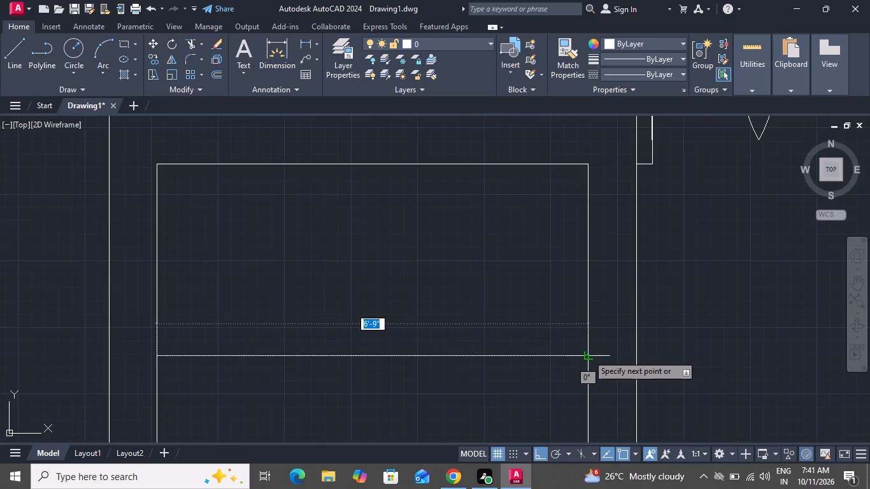
{"action": "left_click", "coordinate": [587, 355]}
{"action": "right_click", "coordinate": [587, 355]}
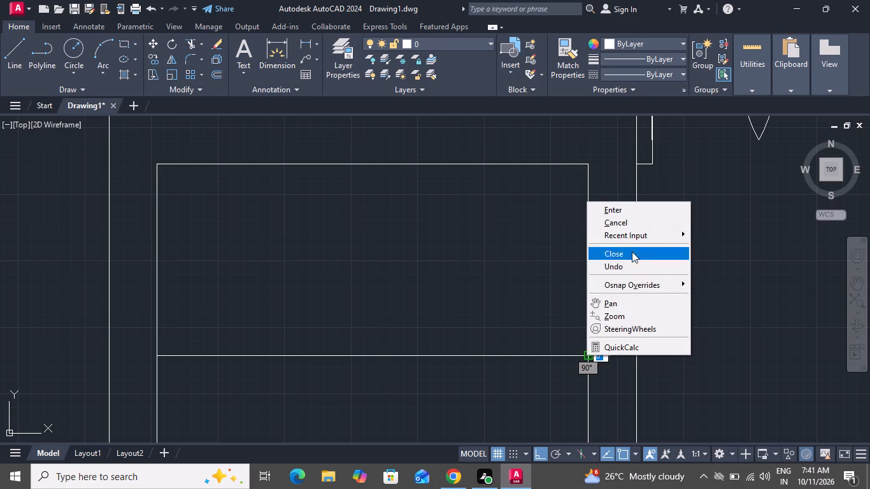
{"action": "left_click", "coordinate": [638, 216]}
Offset the horizontal line 10" downward four times in succession to make the first stair treads.
{"action": "scroll", "coordinate": [694, 294], "scroll_direction": "down", "scroll_amount": 2}
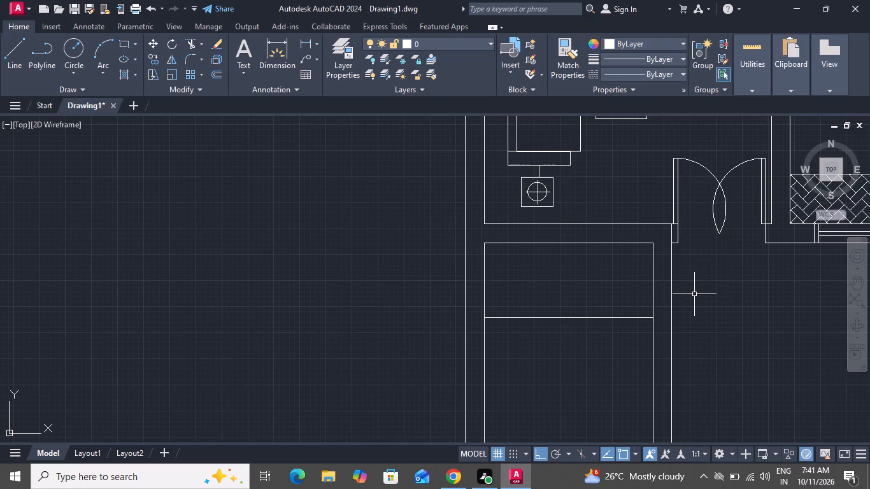
{"action": "scroll", "coordinate": [695, 301], "scroll_direction": "down", "scroll_amount": 1}
{"action": "type", "text": "o 1"}
{"action": "key", "text": "0"}
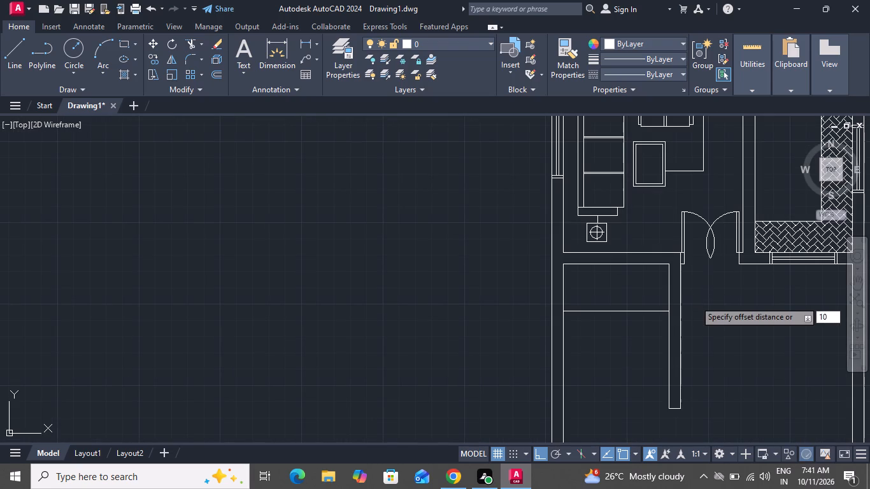
{"action": "key", "text": "shift+quotedbl"}
{"action": "key", "text": "Return"}
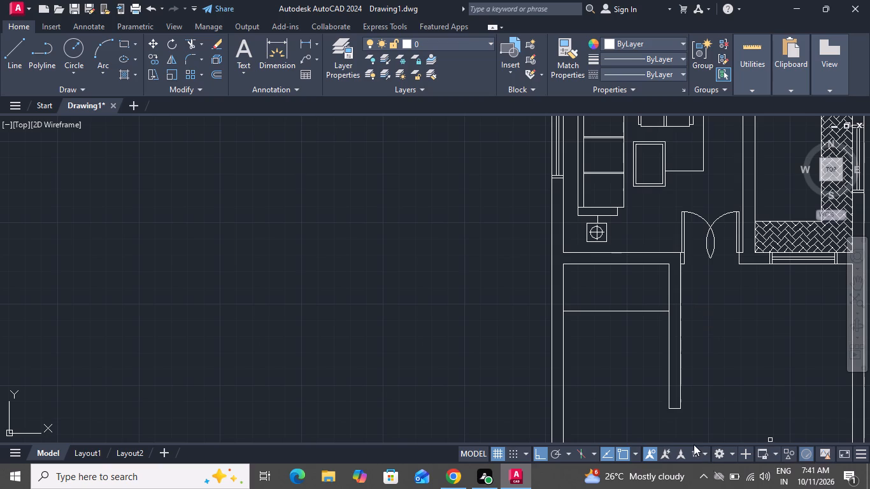
{"action": "left_click", "coordinate": [632, 311]}
{"action": "left_click", "coordinate": [644, 355]}
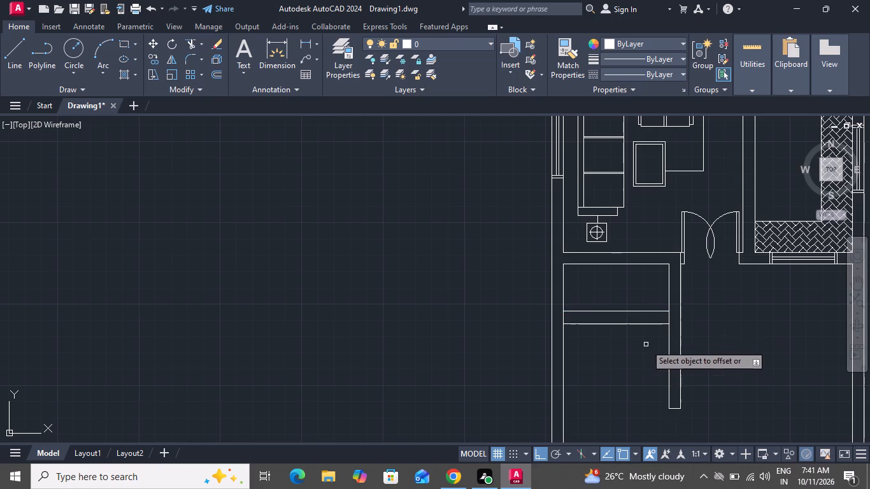
{"action": "left_click", "coordinate": [647, 325]}
{"action": "left_click", "coordinate": [647, 340]}
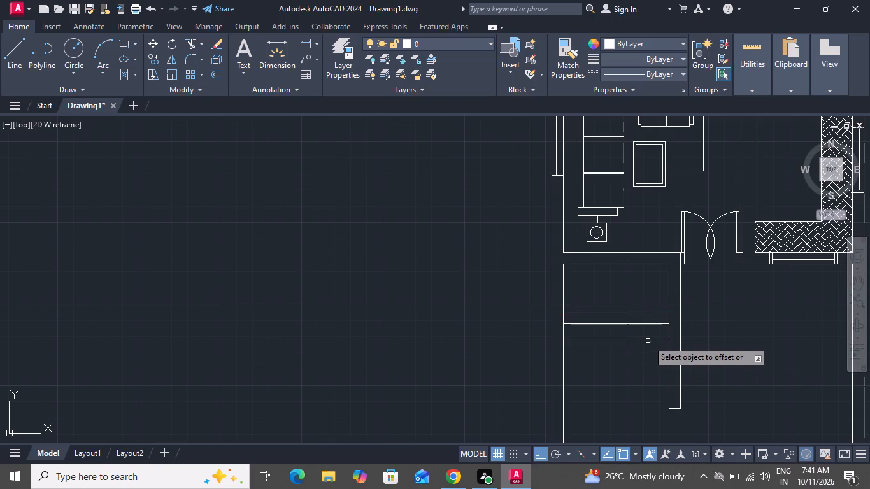
{"action": "left_click", "coordinate": [648, 338]}
{"action": "left_click", "coordinate": [650, 384]}
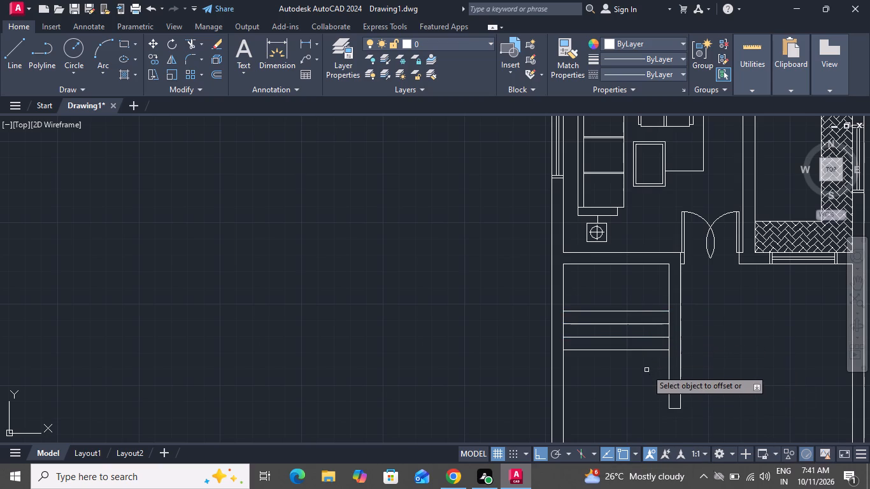
{"action": "left_click", "coordinate": [646, 350]}
{"action": "left_click", "coordinate": [645, 373]}
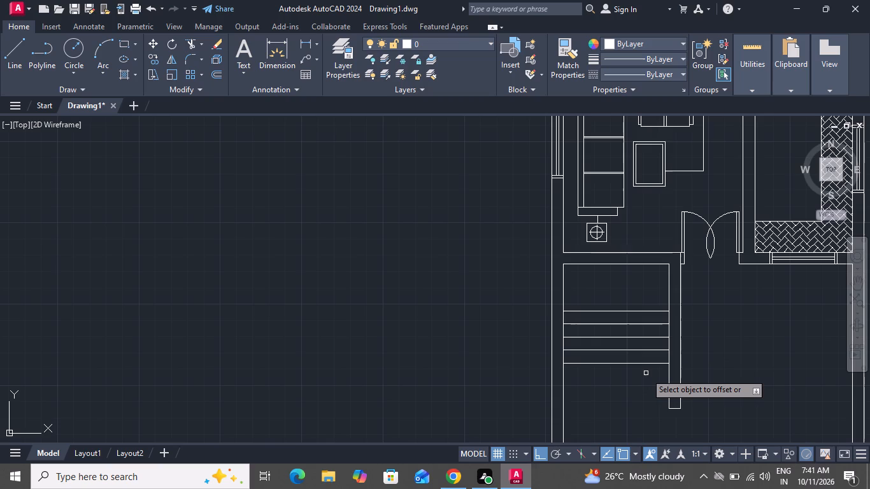
Offset the lowest tread line 10" downward three more times in succession to extend the stair.
{"action": "scroll", "coordinate": [646, 358], "scroll_direction": "down", "scroll_amount": 2}
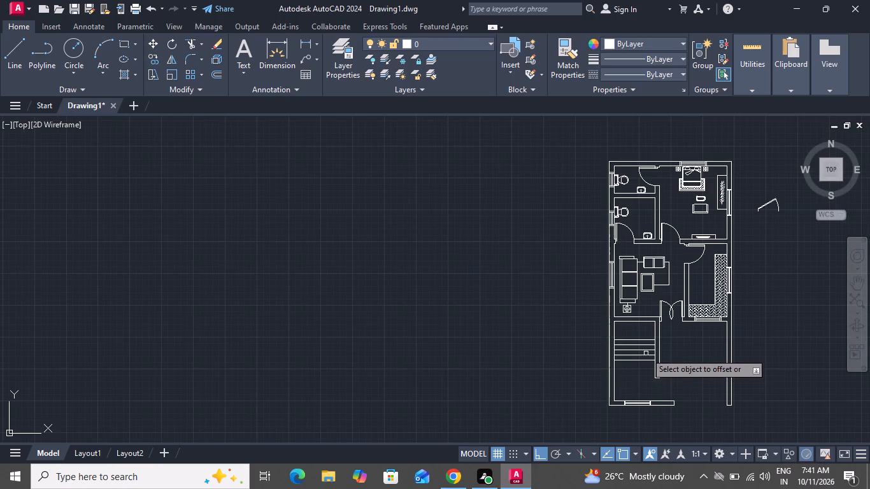
{"action": "left_click", "coordinate": [624, 359]}
{"action": "left_click", "coordinate": [627, 382]}
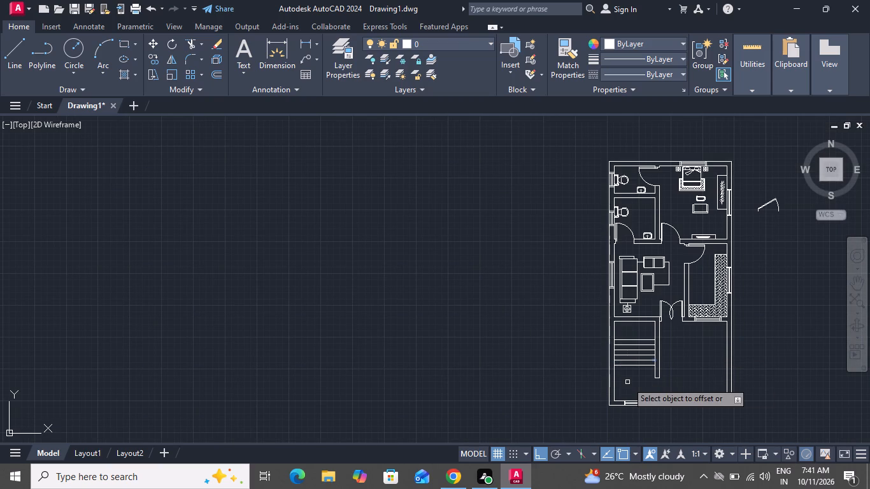
{"action": "scroll", "coordinate": [630, 381], "scroll_direction": "up", "scroll_amount": 1}
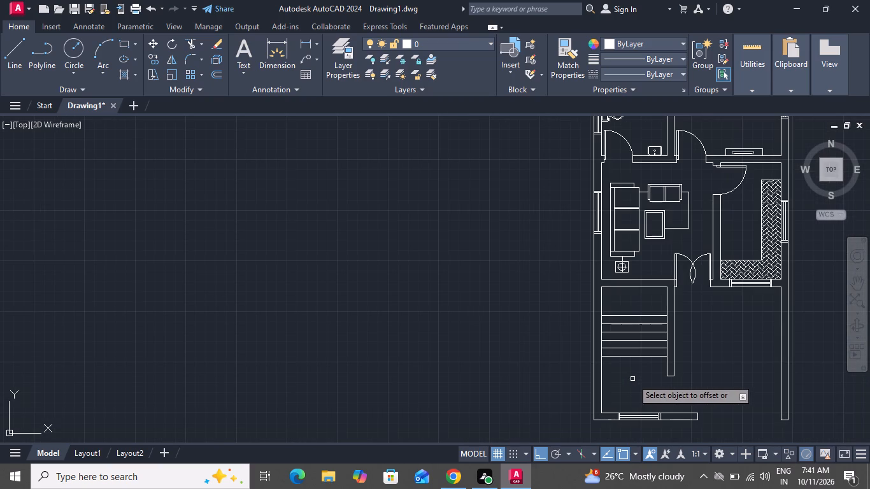
{"action": "scroll", "coordinate": [634, 376], "scroll_direction": "down", "scroll_amount": 1}
{"action": "scroll", "coordinate": [638, 432], "scroll_direction": "up", "scroll_amount": 2}
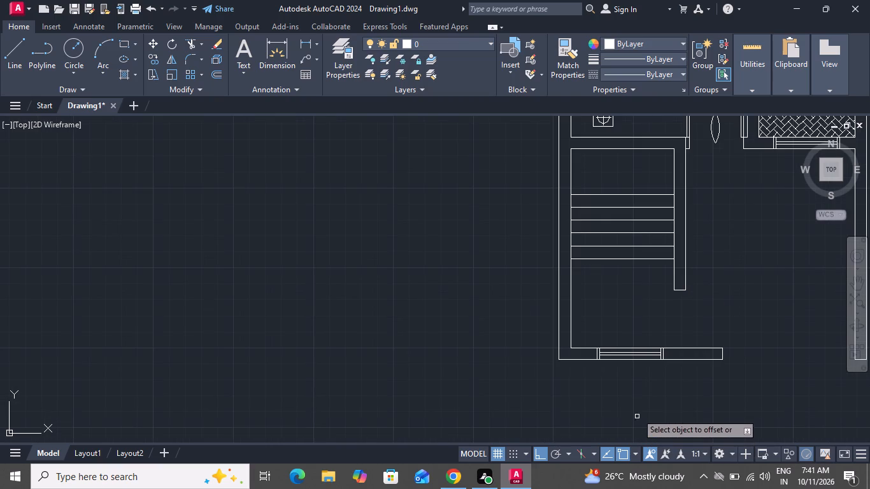
{"action": "left_click", "coordinate": [634, 260]}
{"action": "left_click", "coordinate": [634, 276]}
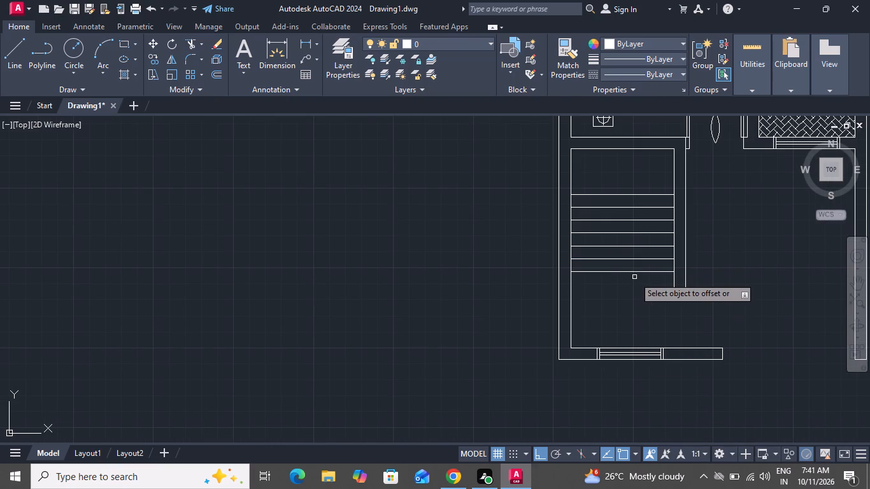
{"action": "left_click", "coordinate": [638, 273]}
{"action": "left_click", "coordinate": [637, 288]}
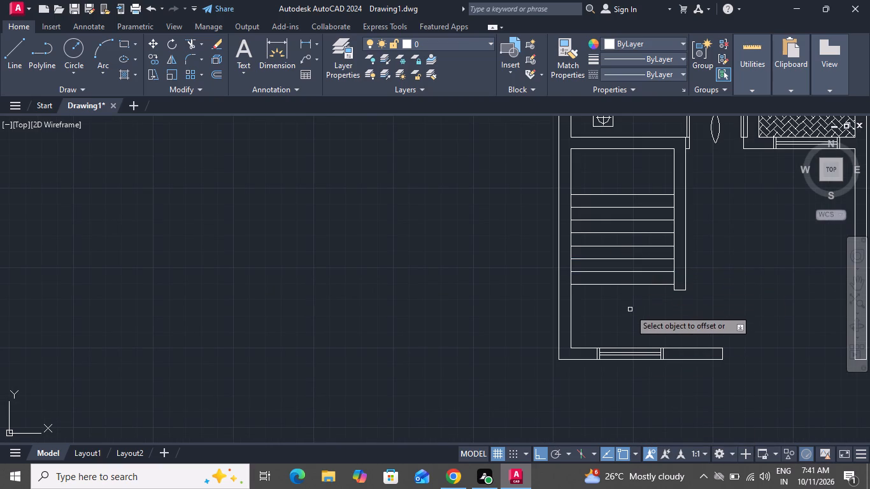
{"action": "right_click", "coordinate": [630, 309]}
{"action": "left_click", "coordinate": [645, 326]}
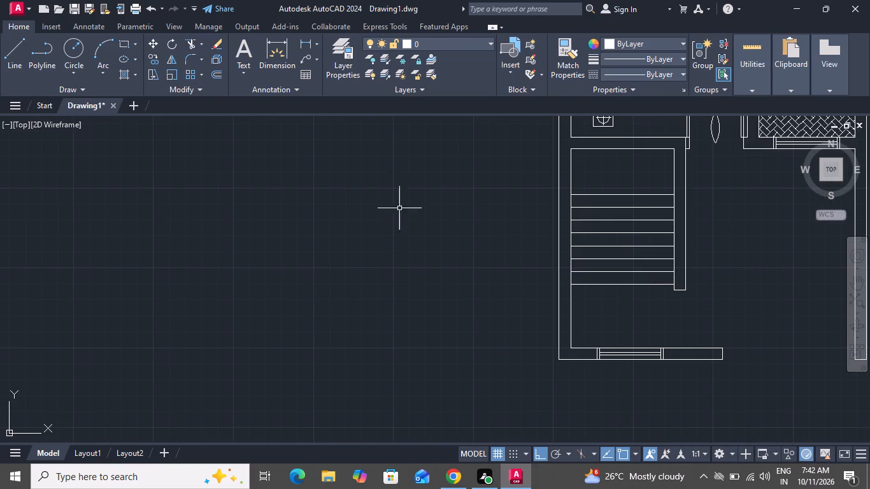
Draw a vertical centre line through the stair from the midpoint of the top tread line to the bottom tread line.
{"action": "left_click", "coordinate": [11, 54]}
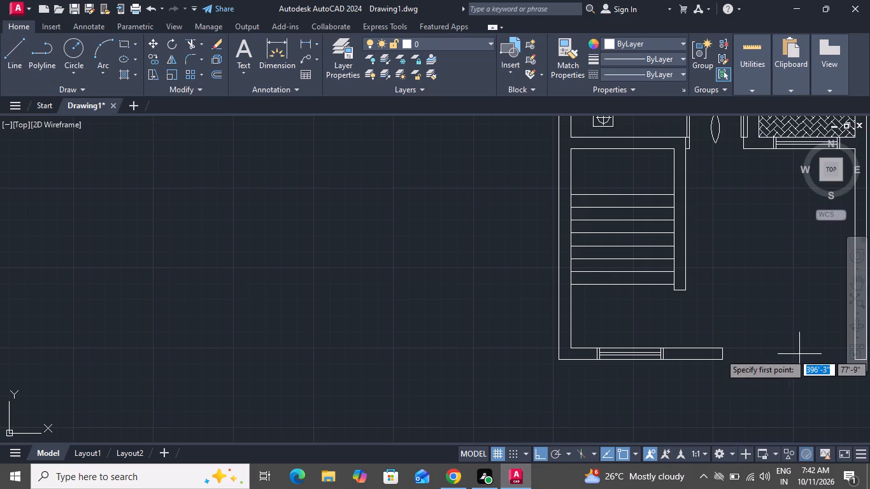
{"action": "left_click", "coordinate": [624, 198]}
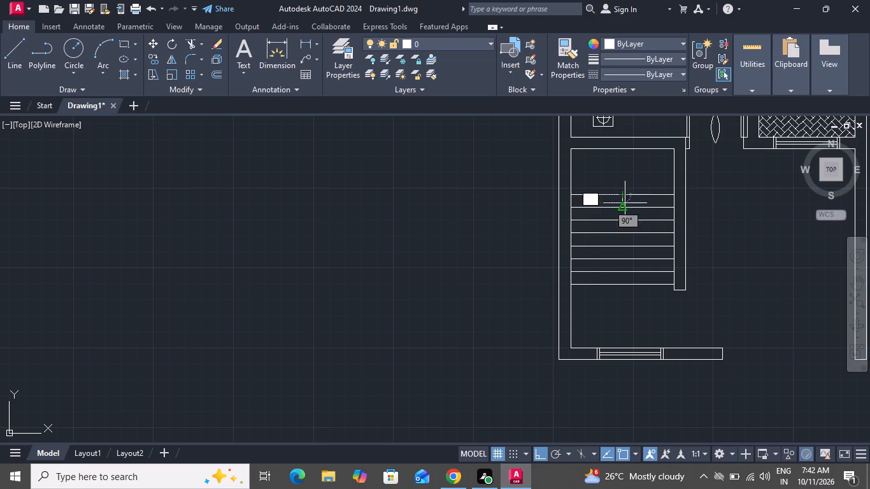
{"action": "left_click", "coordinate": [620, 287]}
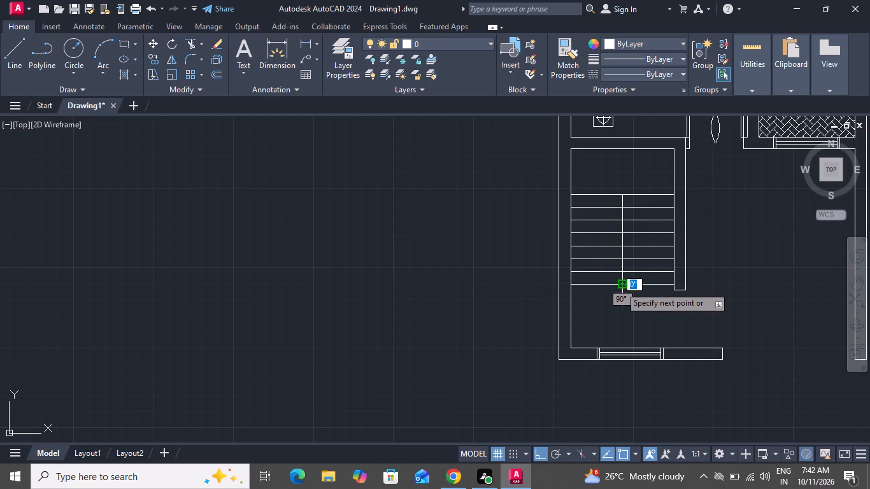
{"action": "right_click", "coordinate": [620, 287]}
{"action": "left_click", "coordinate": [667, 304]}
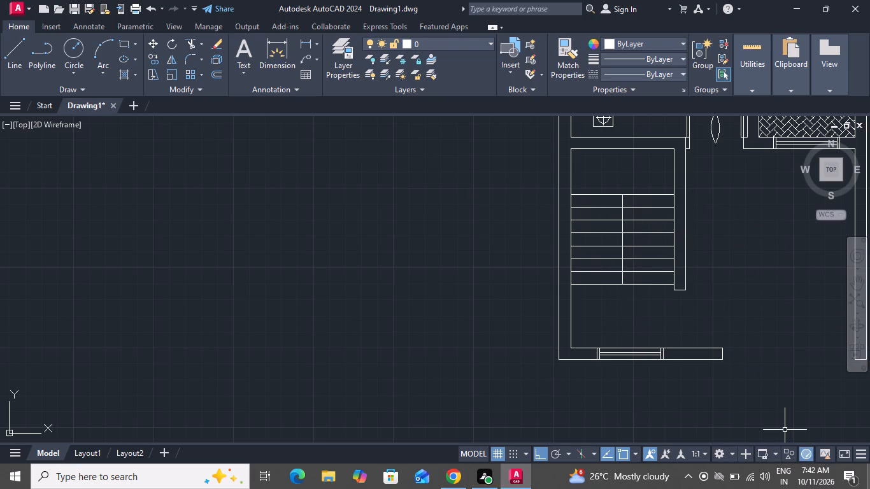
Offset the stair's vertical centre line 1" to each side.
{"action": "type", "text": "o"}
{"action": "key", "text": "space"}
{"action": "key", "text": "1"}
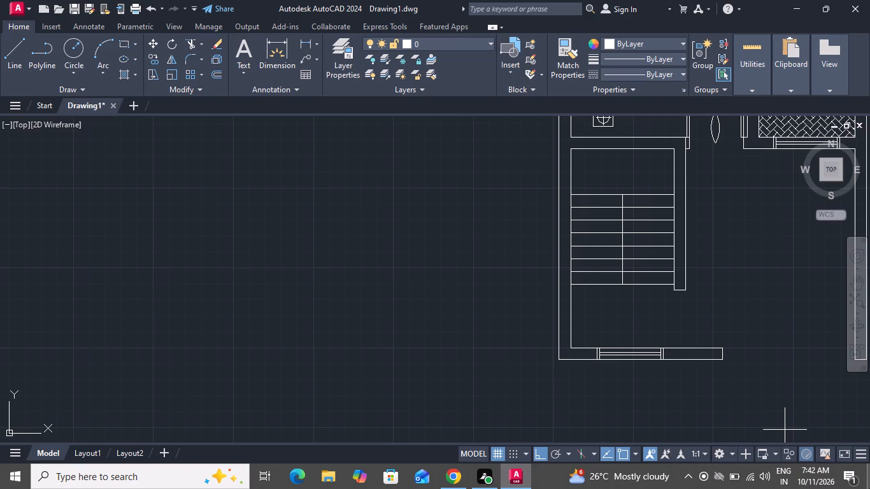
{"action": "key", "text": "shift+quotedbl"}
{"action": "key", "text": "Return"}
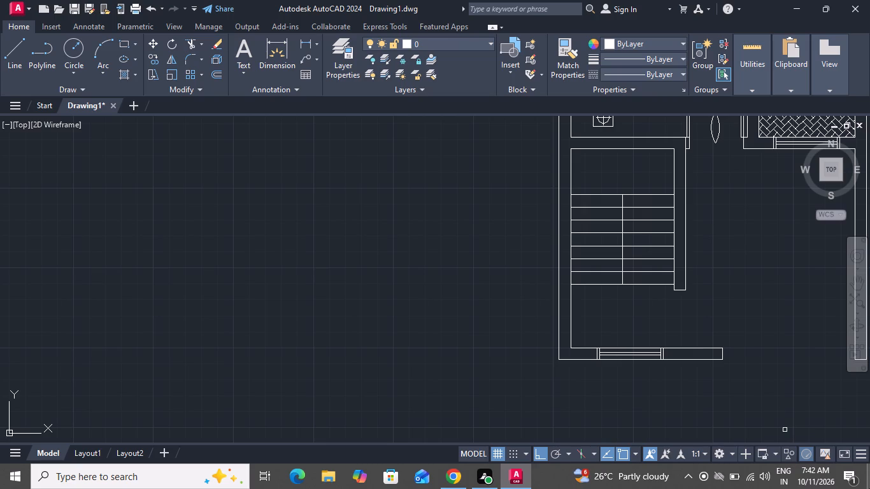
{"action": "left_click", "coordinate": [623, 227]}
{"action": "left_click", "coordinate": [613, 227]}
{"action": "scroll", "coordinate": [620, 225], "scroll_direction": "up", "scroll_amount": 3}
{"action": "scroll", "coordinate": [620, 225], "scroll_direction": "down", "scroll_amount": 1}
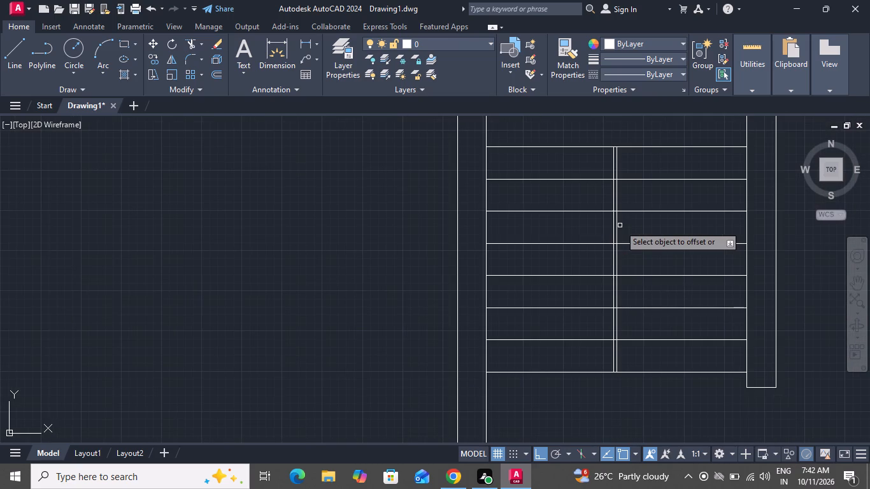
{"action": "left_click", "coordinate": [617, 231]}
{"action": "left_click", "coordinate": [633, 232]}
{"action": "right_click", "coordinate": [633, 232]}
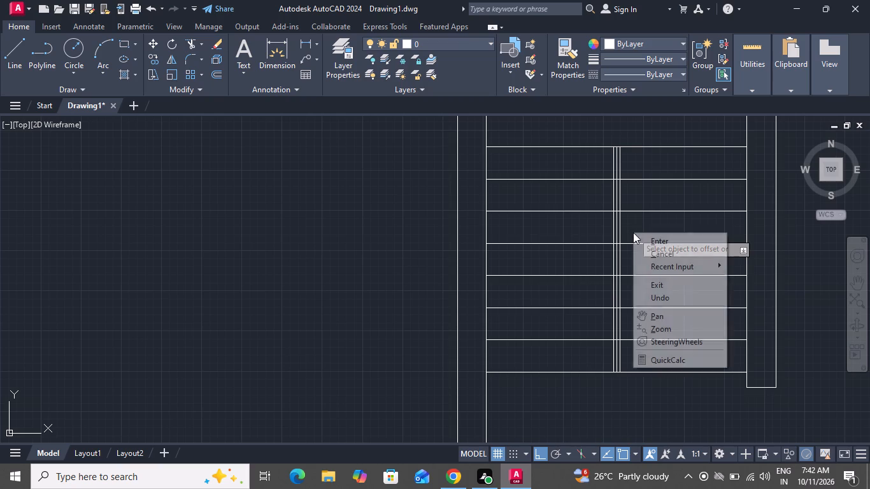
{"action": "left_click", "coordinate": [648, 253]}
Delete the original centre line between the two offset lines.
{"action": "scroll", "coordinate": [610, 255], "scroll_direction": "up", "scroll_amount": 3}
{"action": "scroll", "coordinate": [624, 248], "scroll_direction": "down", "scroll_amount": 1}
{"action": "scroll", "coordinate": [624, 248], "scroll_direction": "up", "scroll_amount": 1}
{"action": "scroll", "coordinate": [624, 248], "scroll_direction": "down", "scroll_amount": 1}
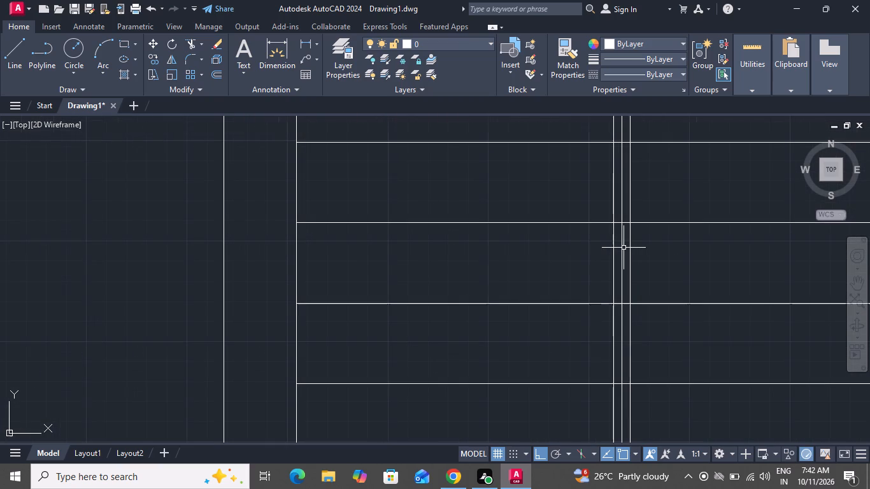
{"action": "left_click", "coordinate": [624, 248]}
{"action": "key", "text": "Delete"}
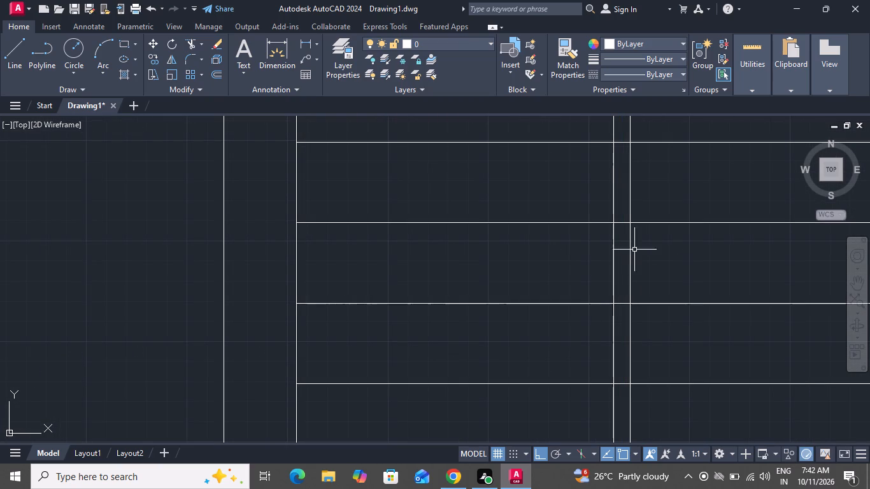
Trim the three upper intermediate tread lines between the two central vertical lines, leaving the top tread line whole.
{"action": "left_click", "coordinate": [192, 43]}
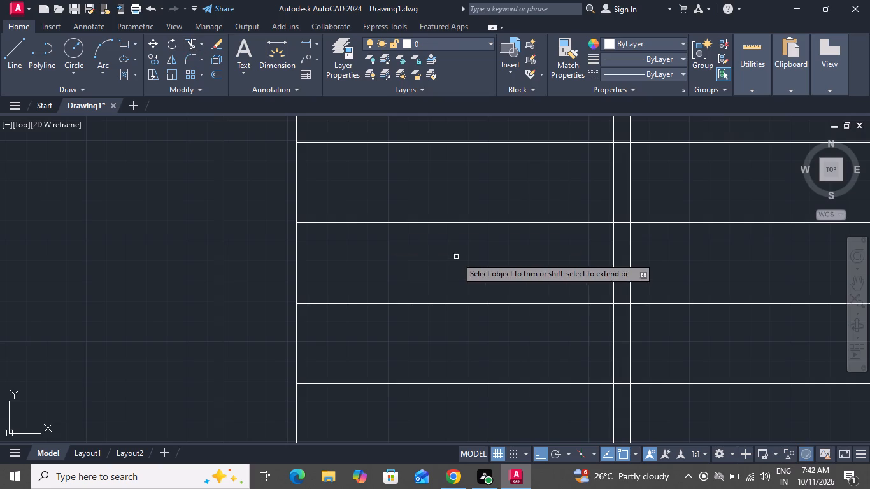
{"action": "scroll", "coordinate": [460, 260], "scroll_direction": "up", "scroll_amount": 1}
{"action": "scroll", "coordinate": [460, 259], "scroll_direction": "down", "scroll_amount": 4}
{"action": "scroll", "coordinate": [523, 207], "scroll_direction": "up", "scroll_amount": 2}
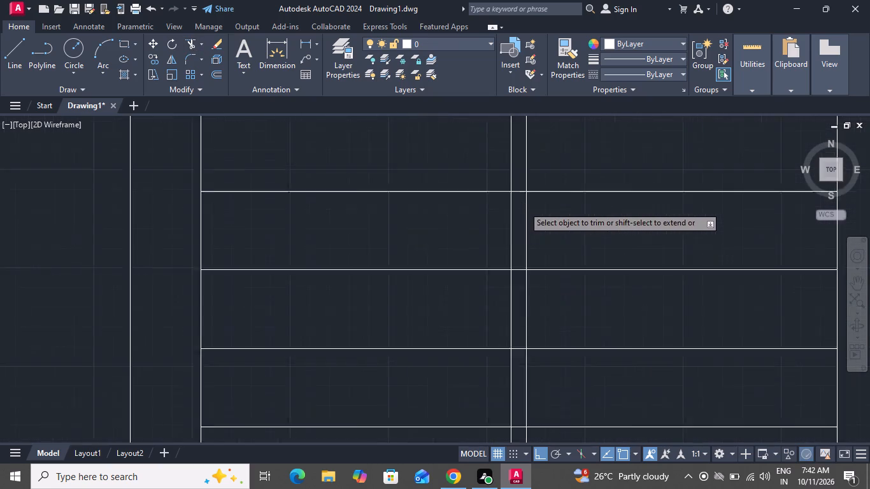
{"action": "scroll", "coordinate": [524, 206], "scroll_direction": "up", "scroll_amount": 2}
{"action": "left_click", "coordinate": [518, 167]}
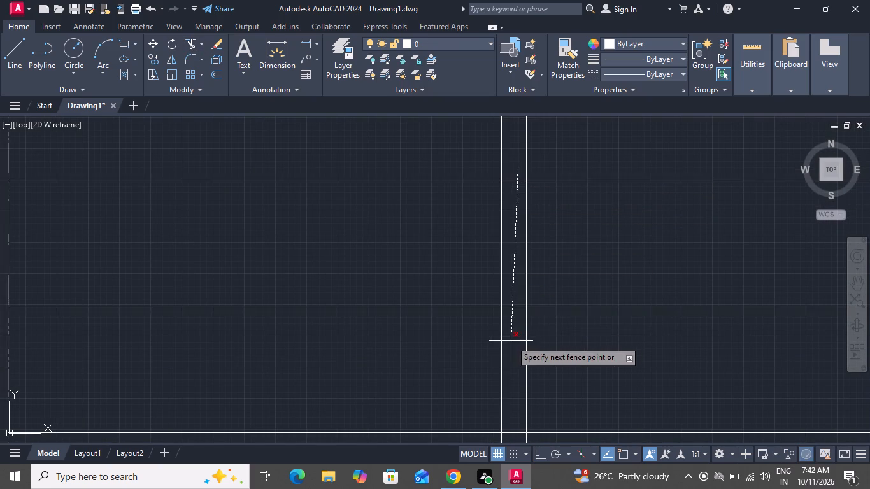
{"action": "left_click", "coordinate": [511, 341]}
{"action": "scroll", "coordinate": [529, 287], "scroll_direction": "down", "scroll_amount": 3}
{"action": "scroll", "coordinate": [530, 350], "scroll_direction": "up", "scroll_amount": 3}
{"action": "scroll", "coordinate": [530, 350], "scroll_direction": "down", "scroll_amount": 1}
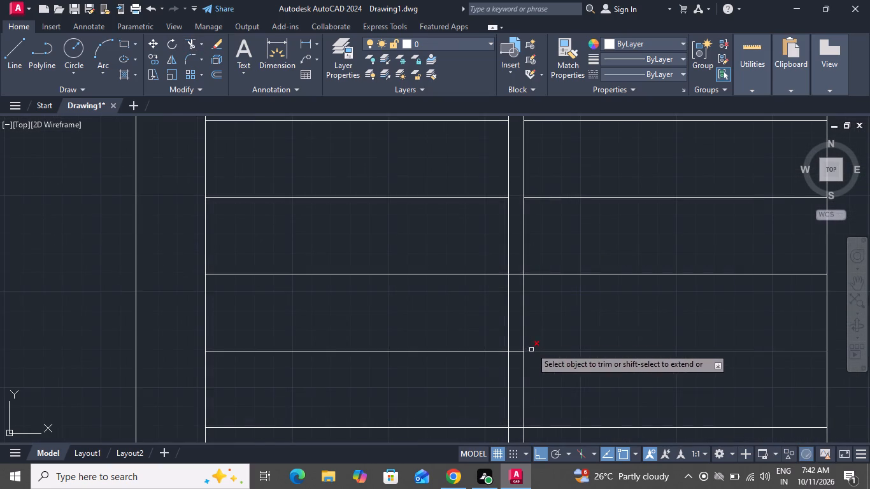
{"action": "scroll", "coordinate": [520, 264], "scroll_direction": "up", "scroll_amount": 2}
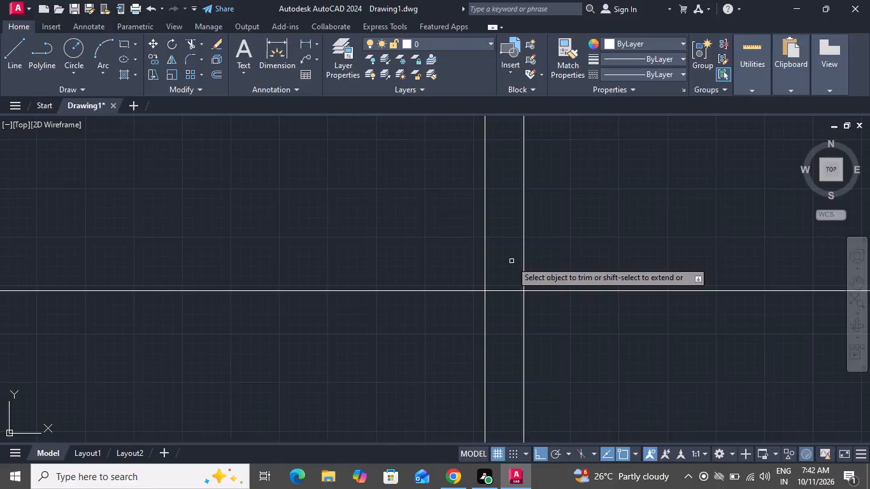
{"action": "scroll", "coordinate": [511, 261], "scroll_direction": "up", "scroll_amount": 1}
{"action": "scroll", "coordinate": [511, 261], "scroll_direction": "down", "scroll_amount": 1}
{"action": "scroll", "coordinate": [511, 261], "scroll_direction": "up", "scroll_amount": 1}
{"action": "left_click", "coordinate": [482, 250]}
{"action": "left_click", "coordinate": [488, 345]}
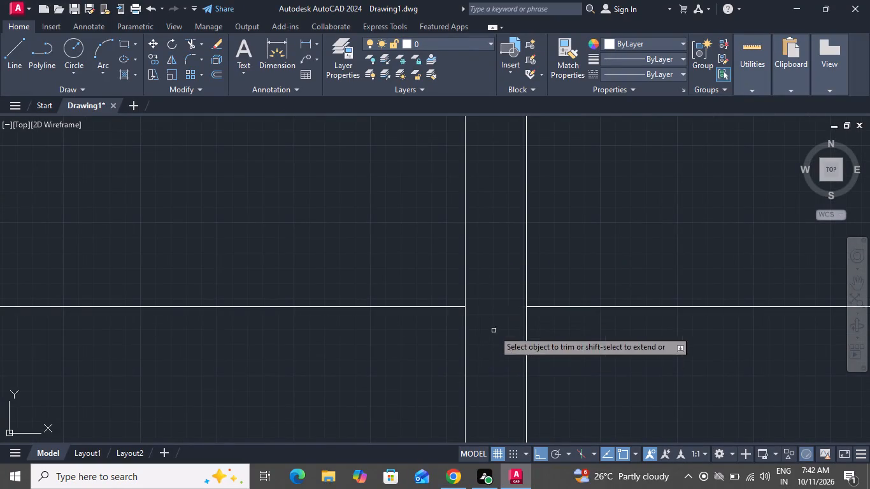
Trim the three remaining intermediate tread lines between the two central vertical lines, leaving the bottom tread line whole.
{"action": "scroll", "coordinate": [547, 252], "scroll_direction": "down", "scroll_amount": 3}
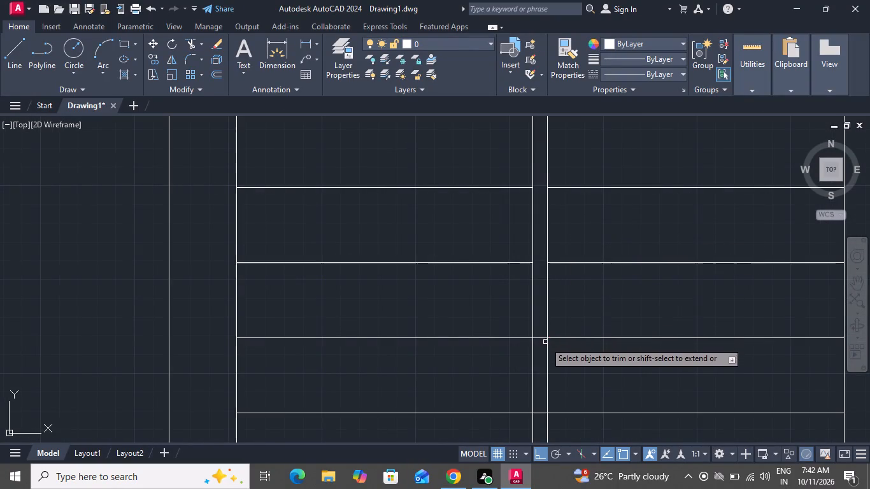
{"action": "scroll", "coordinate": [544, 332], "scroll_direction": "up", "scroll_amount": 2}
{"action": "scroll", "coordinate": [559, 269], "scroll_direction": "up", "scroll_amount": 1}
{"action": "scroll", "coordinate": [558, 269], "scroll_direction": "down", "scroll_amount": 3}
{"action": "scroll", "coordinate": [570, 366], "scroll_direction": "up", "scroll_amount": 1}
{"action": "scroll", "coordinate": [567, 365], "scroll_direction": "down", "scroll_amount": 2}
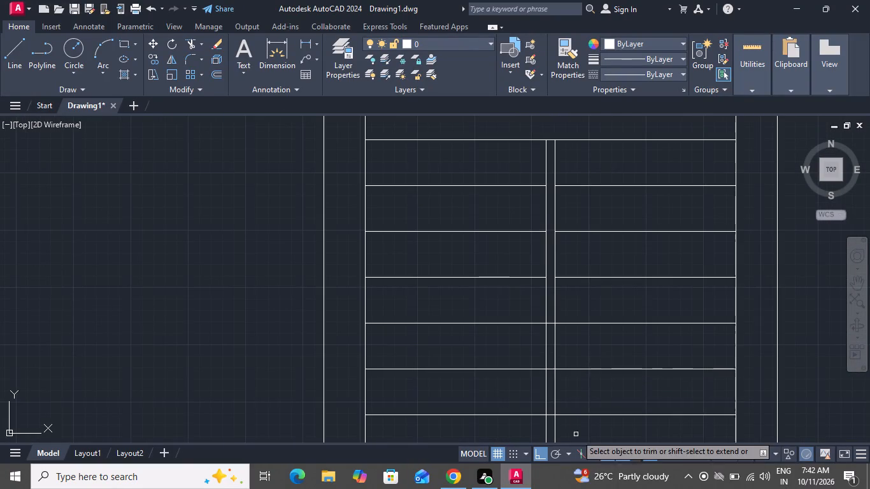
{"action": "scroll", "coordinate": [578, 422], "scroll_direction": "up", "scroll_amount": 2}
{"action": "scroll", "coordinate": [578, 422], "scroll_direction": "down", "scroll_amount": 1}
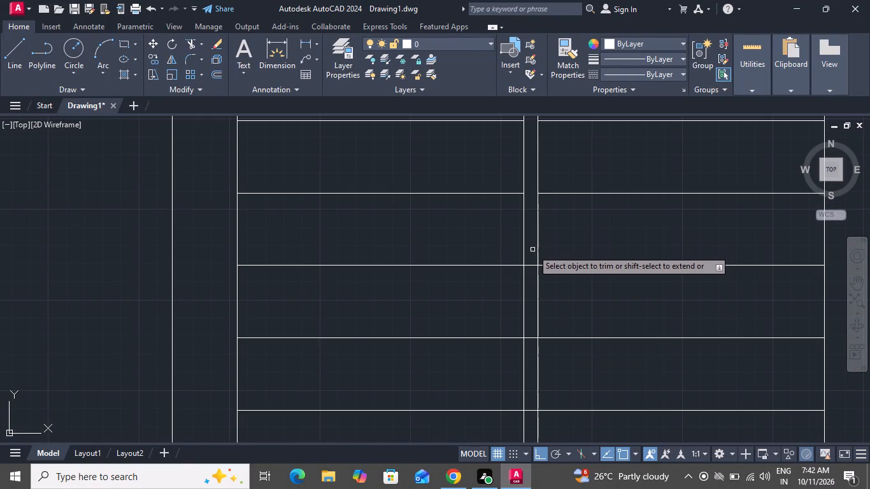
{"action": "left_click", "coordinate": [531, 250]}
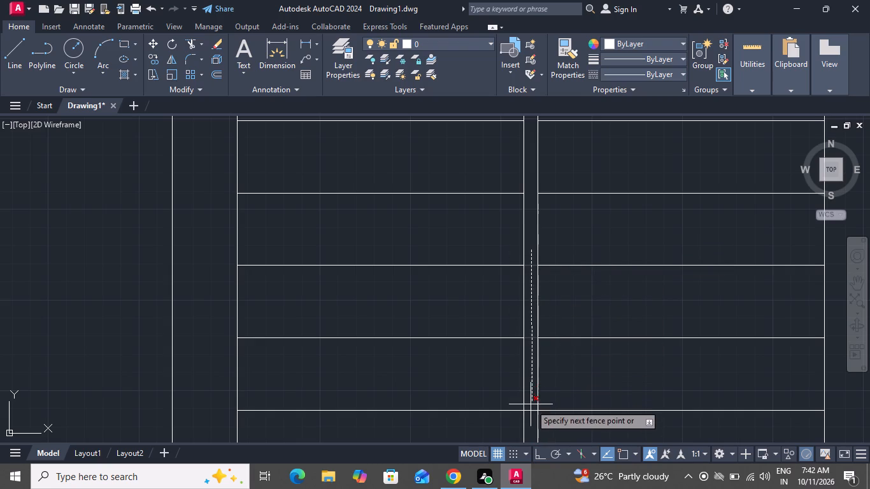
{"action": "left_click", "coordinate": [531, 416]}
{"action": "scroll", "coordinate": [585, 259], "scroll_direction": "up", "scroll_amount": 1}
{"action": "scroll", "coordinate": [585, 259], "scroll_direction": "down", "scroll_amount": 1}
{"action": "scroll", "coordinate": [585, 257], "scroll_direction": "up", "scroll_amount": 1}
{"action": "scroll", "coordinate": [573, 294], "scroll_direction": "down", "scroll_amount": 4}
{"action": "scroll", "coordinate": [558, 344], "scroll_direction": "up", "scroll_amount": 2}
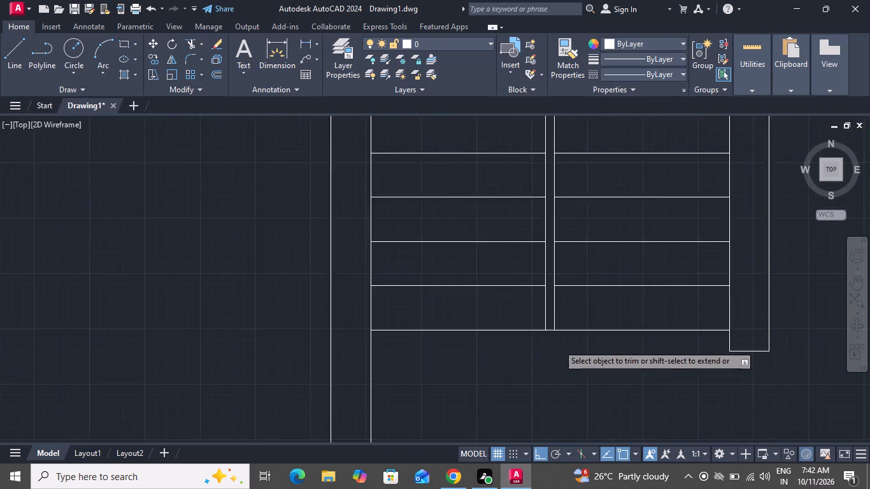
{"action": "scroll", "coordinate": [558, 344], "scroll_direction": "up", "scroll_amount": 2}
{"action": "right_click", "coordinate": [556, 349]}
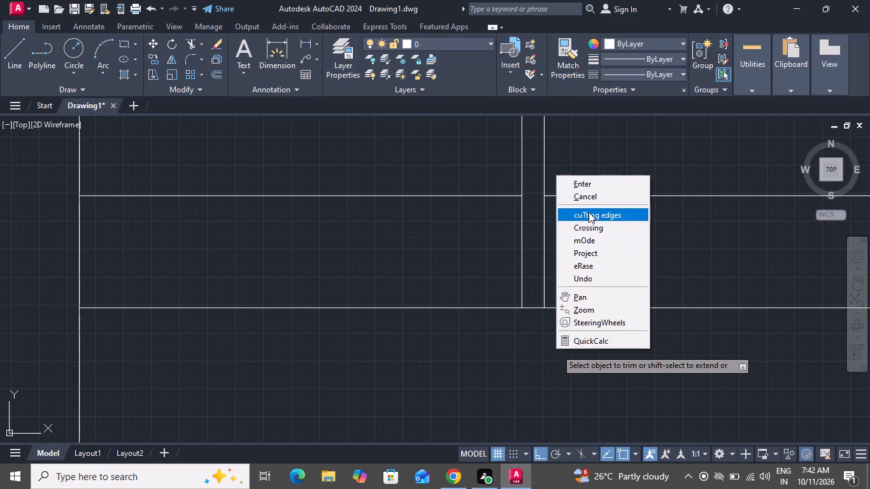
{"action": "left_click", "coordinate": [588, 193]}
{"action": "scroll", "coordinate": [594, 209], "scroll_direction": "down", "scroll_amount": 2}
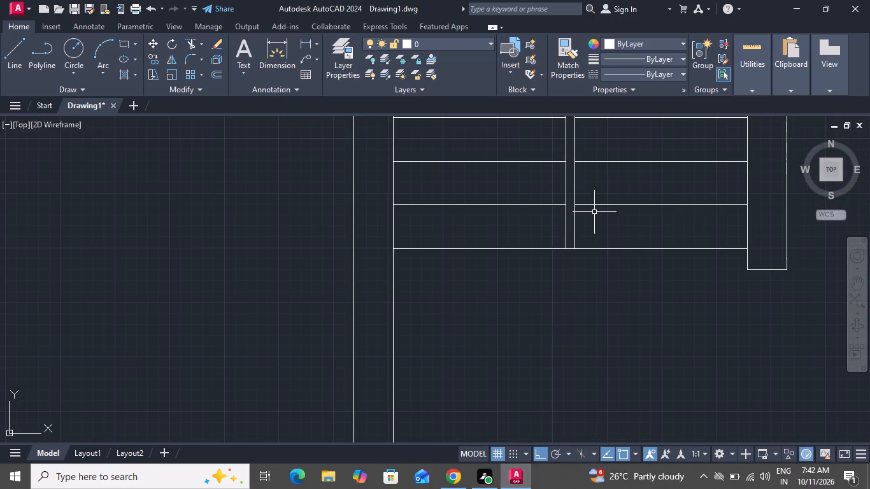
Draw a vertical line up the middle of the left stair flight, from the bottom tread line to the top tread line.
{"action": "left_click", "coordinate": [19, 55]}
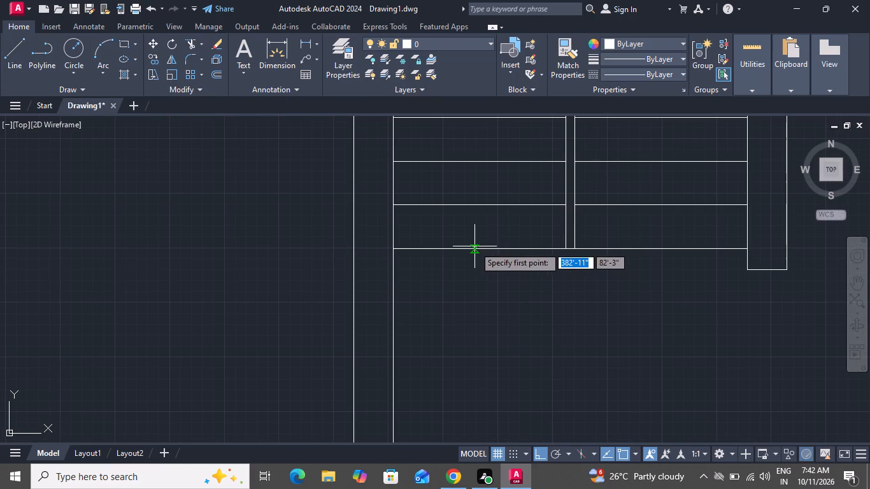
{"action": "scroll", "coordinate": [492, 248], "scroll_direction": "down", "scroll_amount": 2}
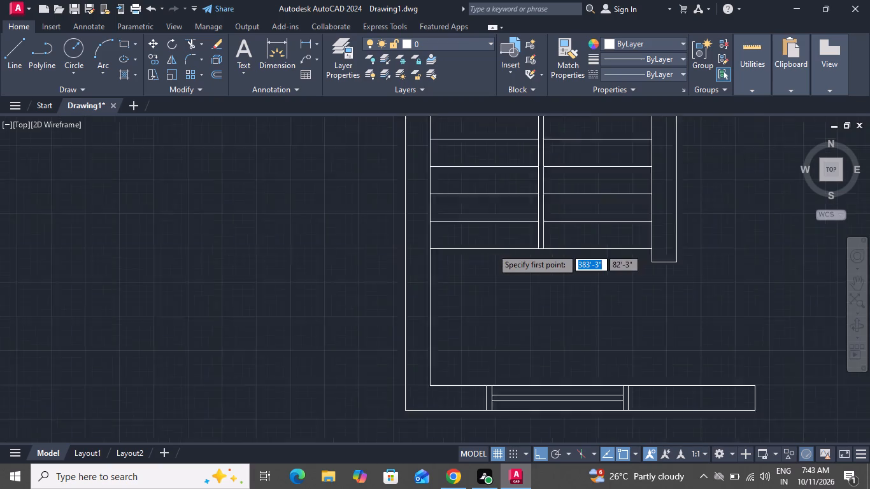
{"action": "scroll", "coordinate": [492, 248], "scroll_direction": "down", "scroll_amount": 1}
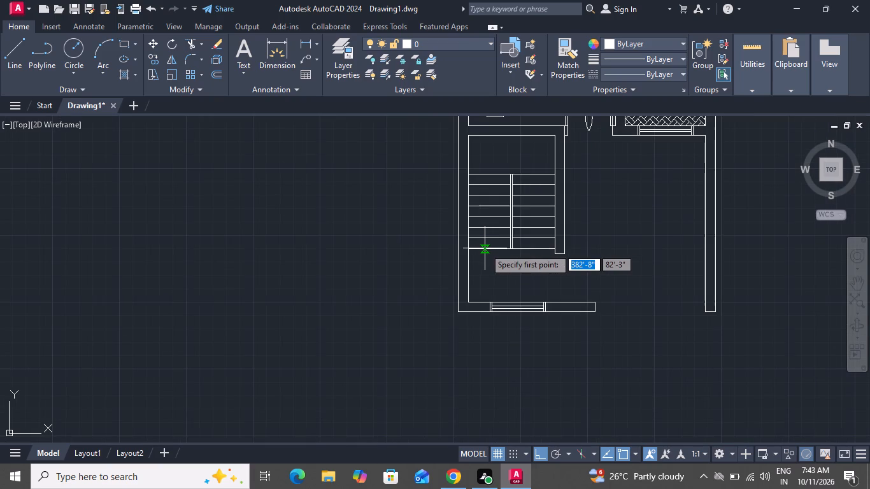
{"action": "left_click", "coordinate": [491, 250]}
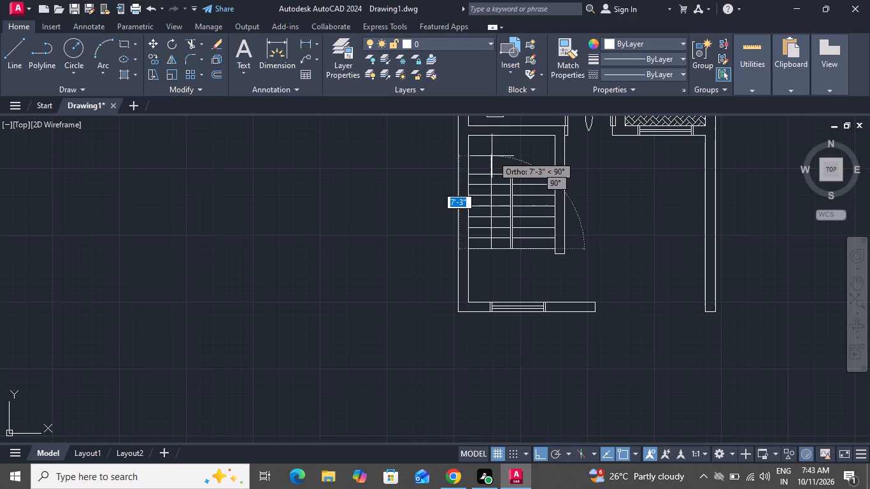
{"action": "left_click", "coordinate": [488, 174]}
{"action": "right_click", "coordinate": [488, 174]}
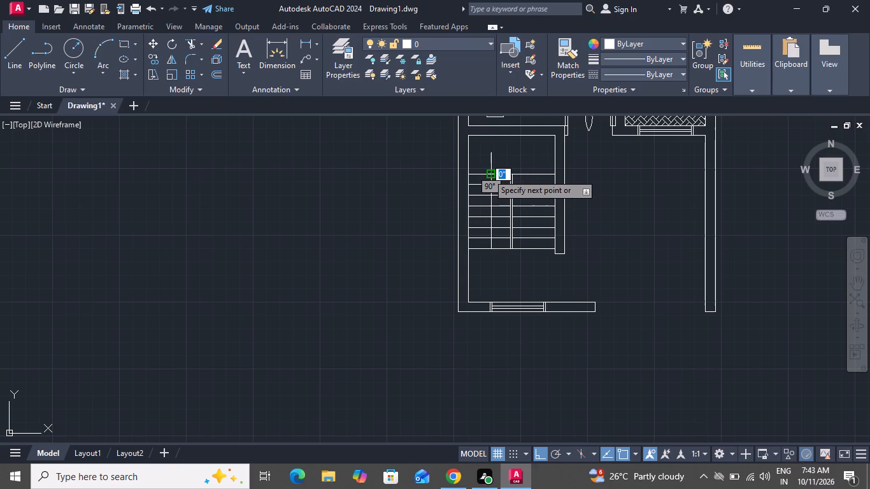
{"action": "left_click", "coordinate": [494, 197]}
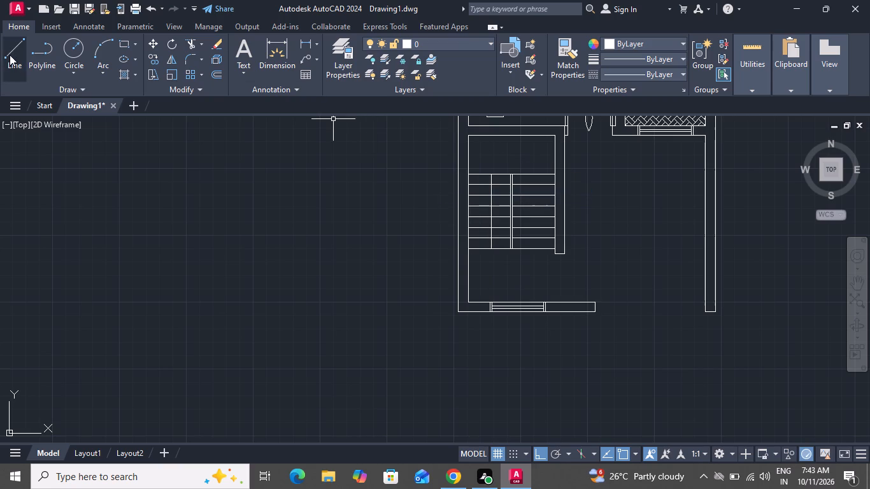
Draw a vertical direction line down the middle of the right stair flight, from the top tread line to the bottom tread line.
{"action": "left_click", "coordinate": [10, 55]}
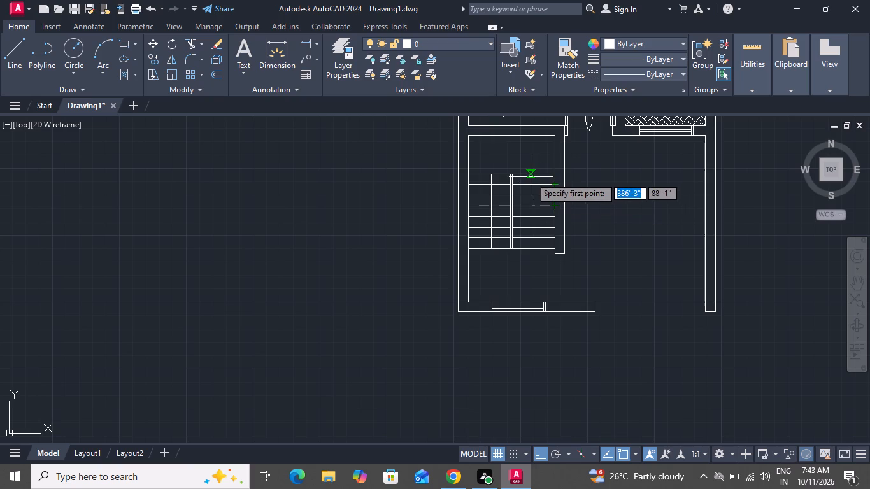
{"action": "scroll", "coordinate": [532, 174], "scroll_direction": "up", "scroll_amount": 3}
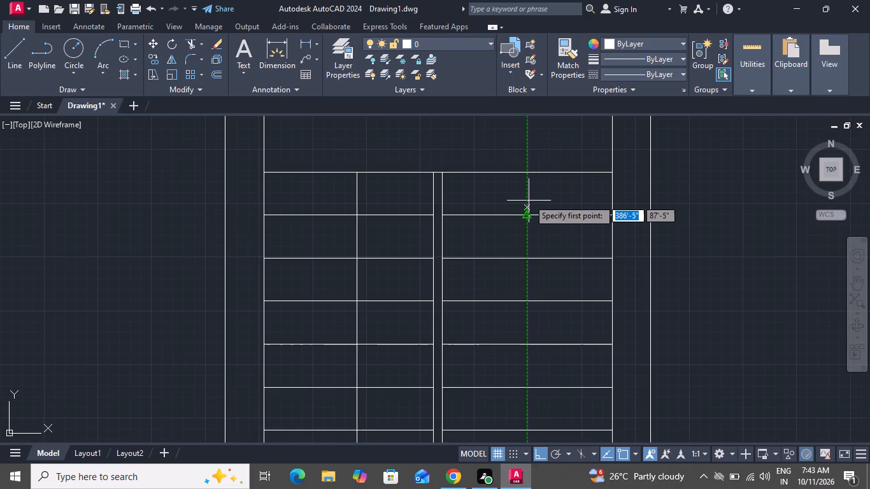
{"action": "left_click", "coordinate": [527, 173]}
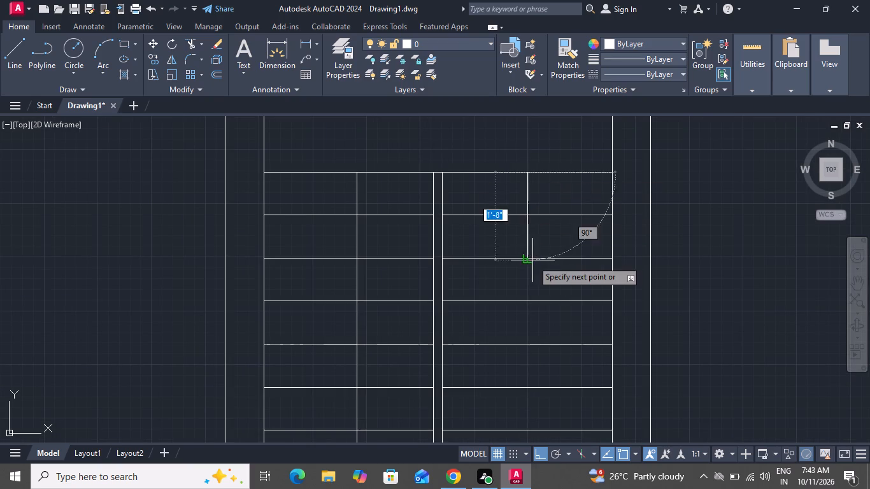
{"action": "scroll", "coordinate": [532, 260], "scroll_direction": "down", "scroll_amount": 2}
{"action": "scroll", "coordinate": [527, 343], "scroll_direction": "up", "scroll_amount": 3}
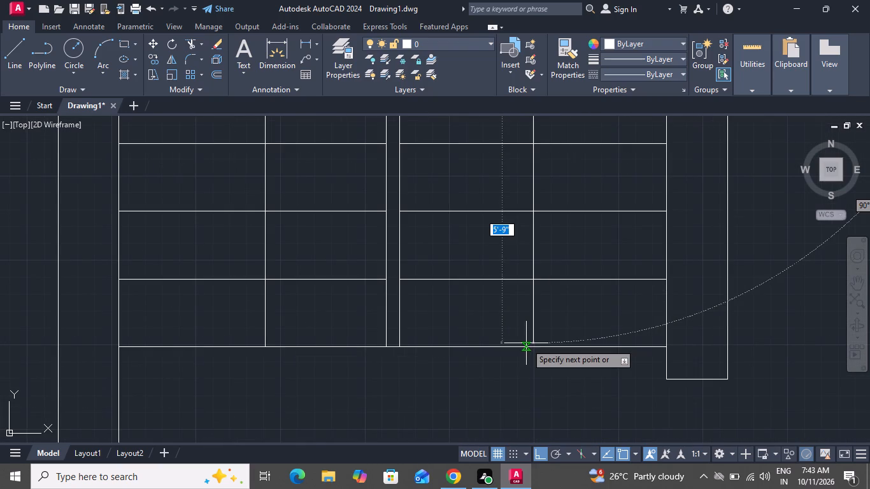
{"action": "left_click", "coordinate": [530, 348]}
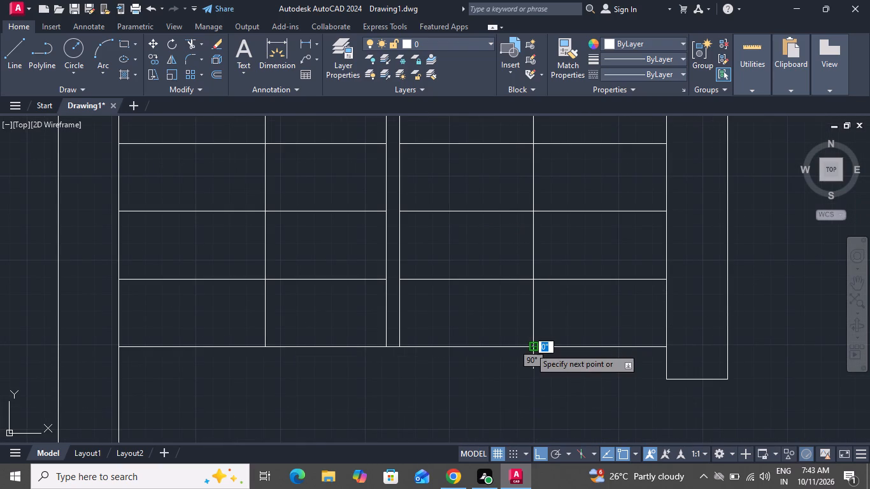
With Ortho off, draw an arrowhead at the right direction line's bottom end using two slanted lines of about 8" and 7".
{"action": "left_click", "coordinate": [544, 451]}
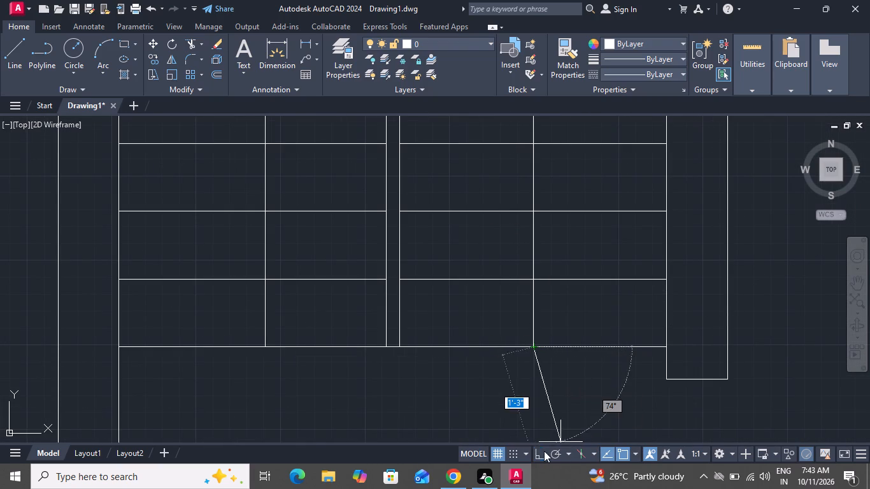
{"action": "left_click", "coordinate": [494, 311]}
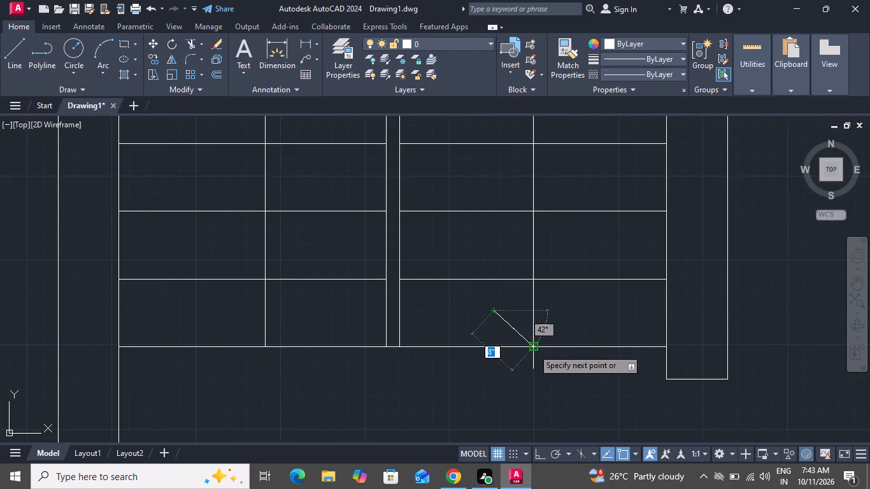
{"action": "right_click", "coordinate": [476, 281]}
{"action": "left_click", "coordinate": [499, 301]}
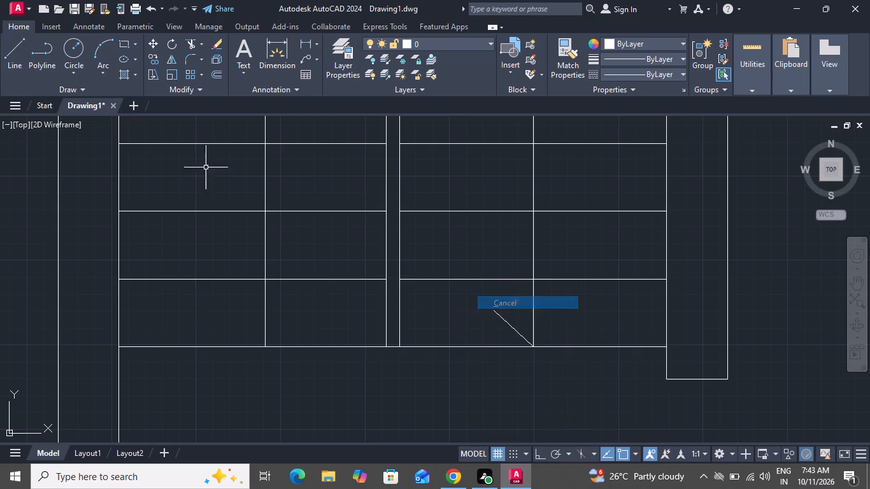
{"action": "left_click", "coordinate": [10, 51]}
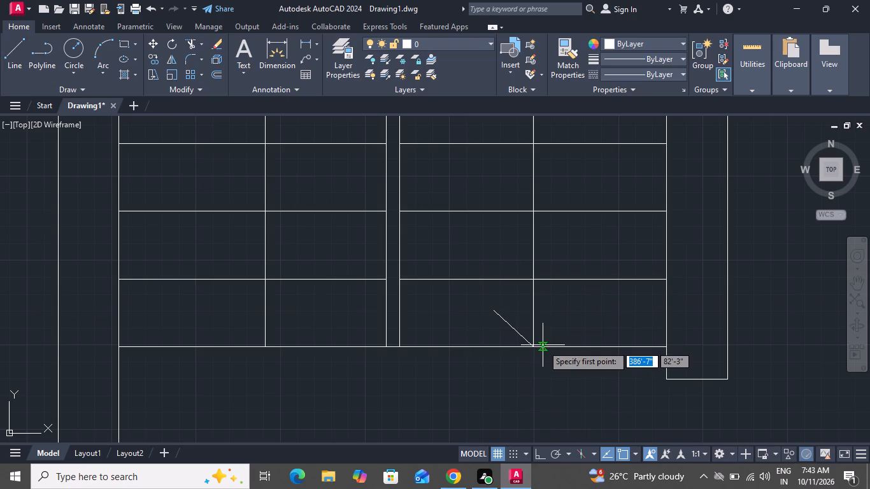
{"action": "left_click", "coordinate": [534, 346]}
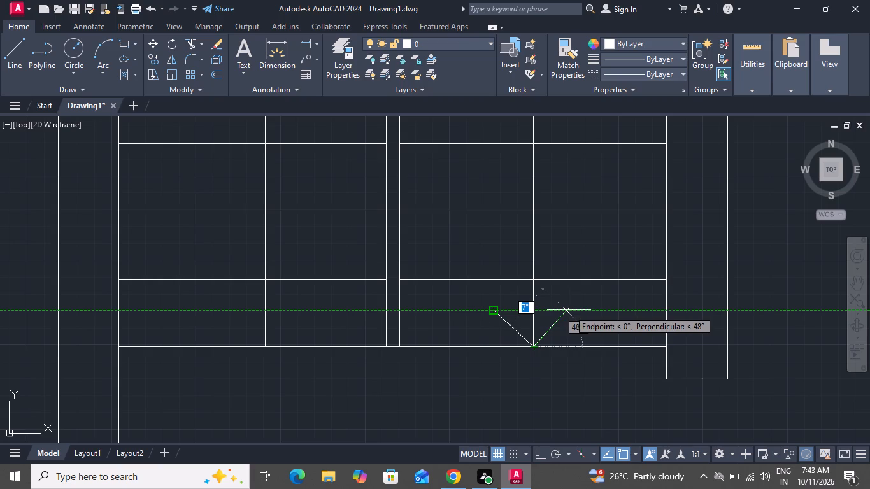
{"action": "left_click", "coordinate": [569, 310]}
{"action": "right_click", "coordinate": [569, 310]}
{"action": "left_click", "coordinate": [594, 329]}
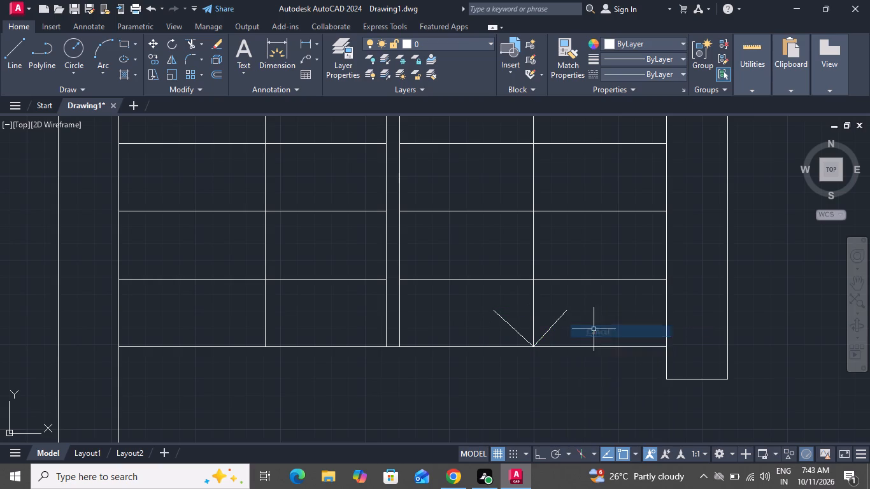
Draw a three-point arc over the landing from the left direction line's top end through the right one's, ending just below it.
{"action": "scroll", "coordinate": [594, 329], "scroll_direction": "down", "scroll_amount": 2}
{"action": "scroll", "coordinate": [583, 275], "scroll_direction": "down", "scroll_amount": 2}
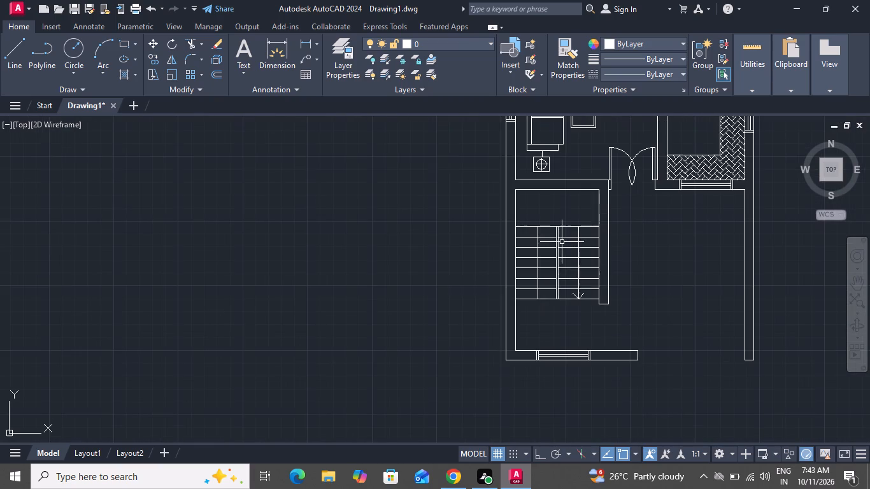
{"action": "left_click", "coordinate": [101, 47]}
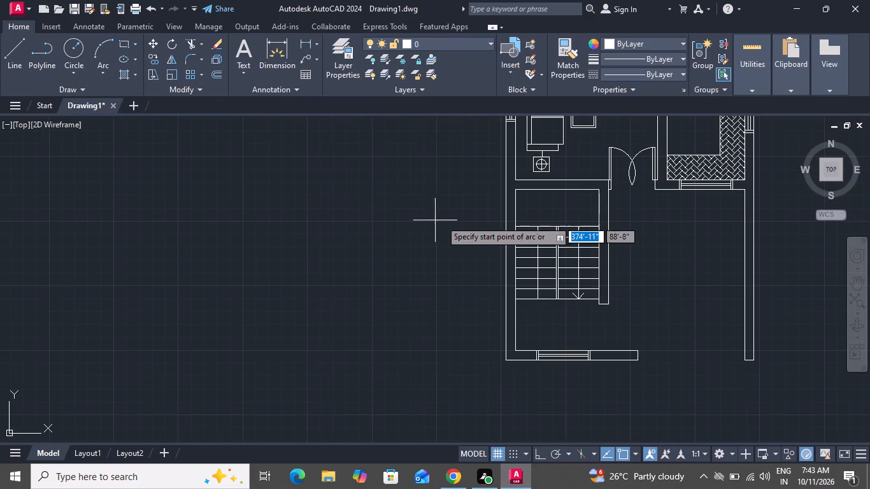
{"action": "scroll", "coordinate": [679, 257], "scroll_direction": "up", "scroll_amount": 1}
{"action": "scroll", "coordinate": [675, 250], "scroll_direction": "down", "scroll_amount": 1}
{"action": "scroll", "coordinate": [506, 216], "scroll_direction": "up", "scroll_amount": 1}
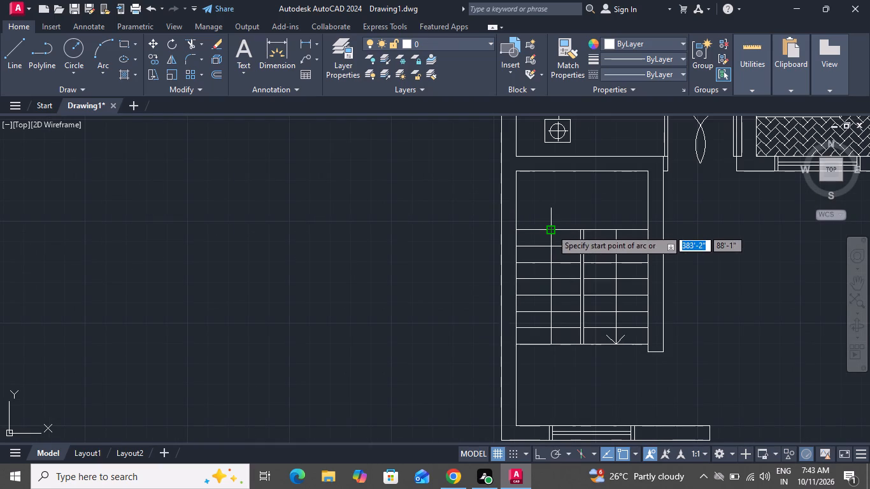
{"action": "left_click", "coordinate": [552, 229]}
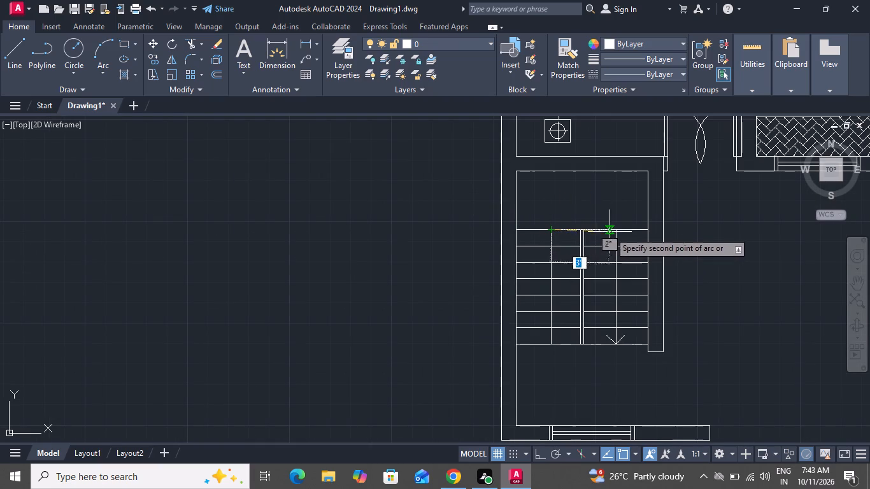
{"action": "left_click", "coordinate": [616, 230]}
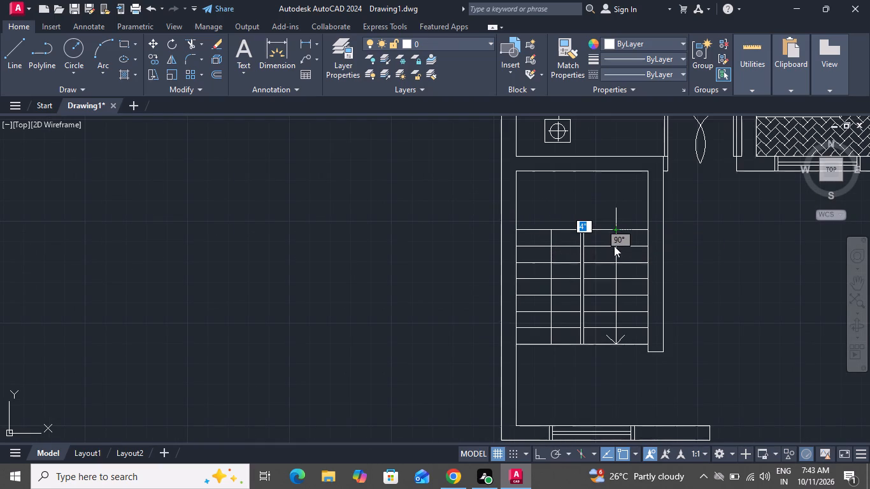
{"action": "left_click", "coordinate": [612, 253]}
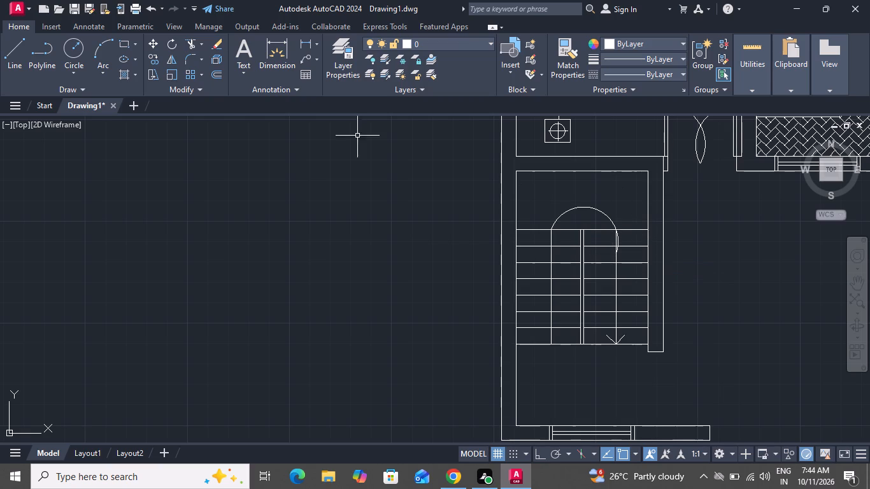
Trim the arc's excess tail below the top tread line, undoing the accidental trim of the right direction line.
{"action": "left_click", "coordinate": [191, 44]}
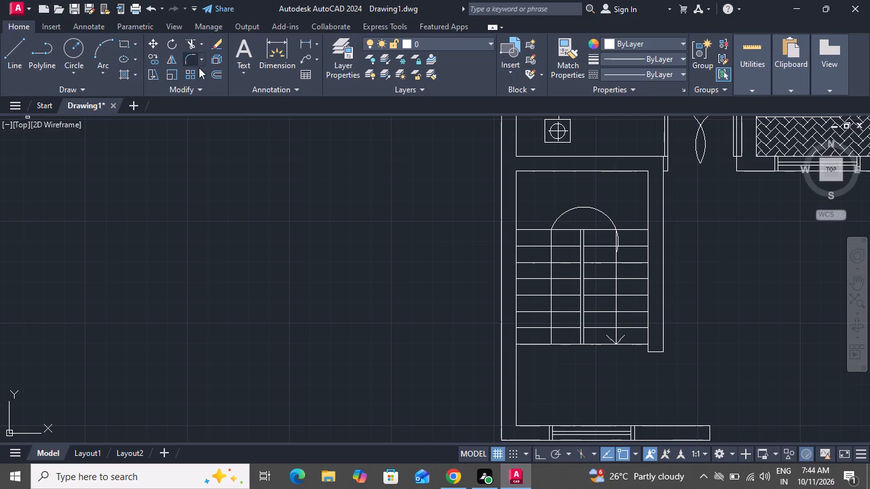
{"action": "scroll", "coordinate": [490, 201], "scroll_direction": "up", "scroll_amount": 1}
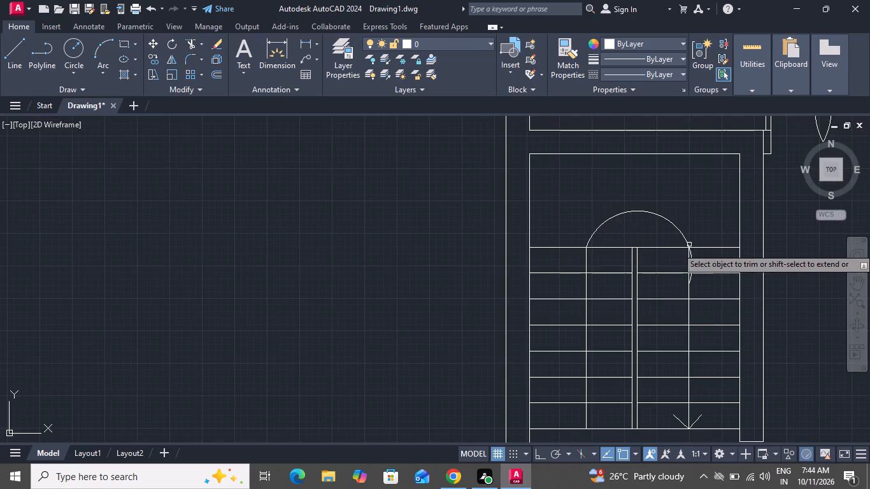
{"action": "scroll", "coordinate": [703, 248], "scroll_direction": "up", "scroll_amount": 3}
{"action": "left_click", "coordinate": [639, 269]}
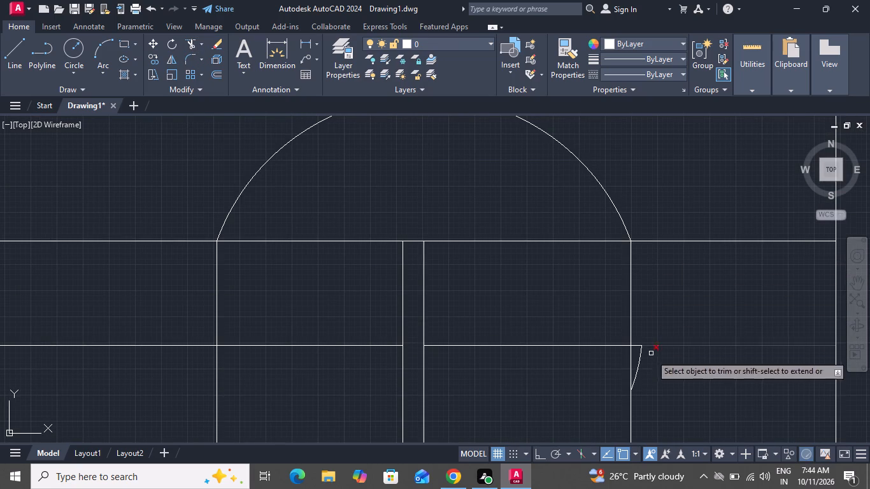
{"action": "left_click", "coordinate": [641, 363]}
{"action": "left_click", "coordinate": [629, 363]}
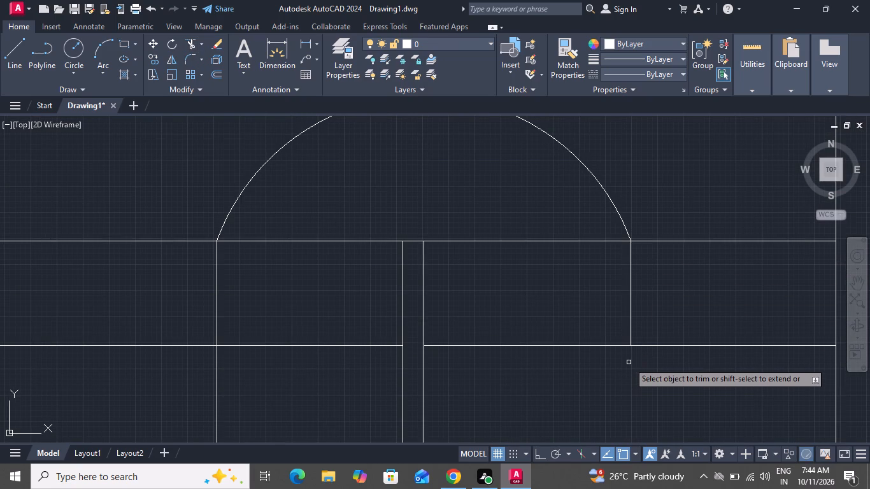
{"action": "scroll", "coordinate": [648, 349], "scroll_direction": "down", "scroll_amount": 1}
{"action": "scroll", "coordinate": [648, 349], "scroll_direction": "up", "scroll_amount": 1}
{"action": "scroll", "coordinate": [648, 348], "scroll_direction": "down", "scroll_amount": 1}
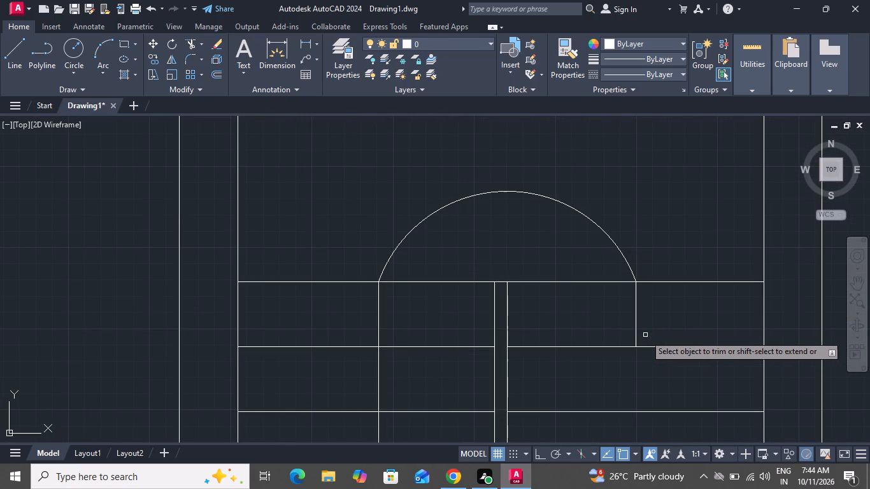
{"action": "key", "text": "ctrl+z"}
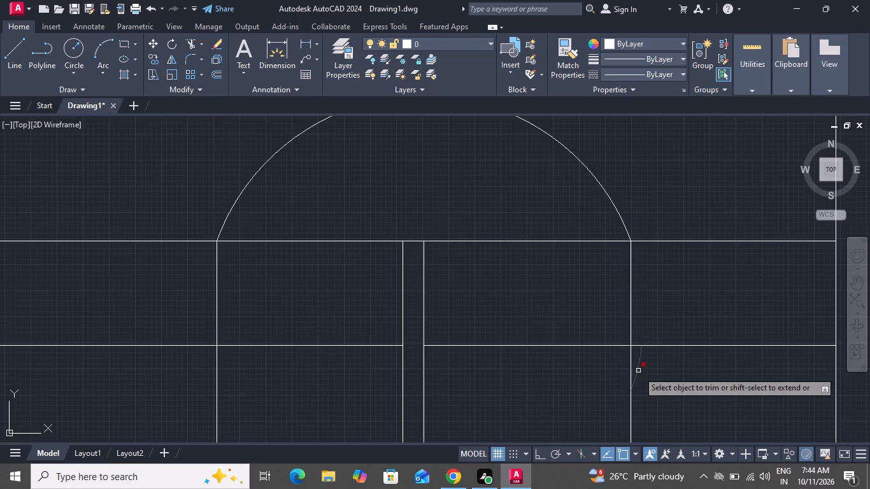
{"action": "scroll", "coordinate": [645, 407], "scroll_direction": "up", "scroll_amount": 2}
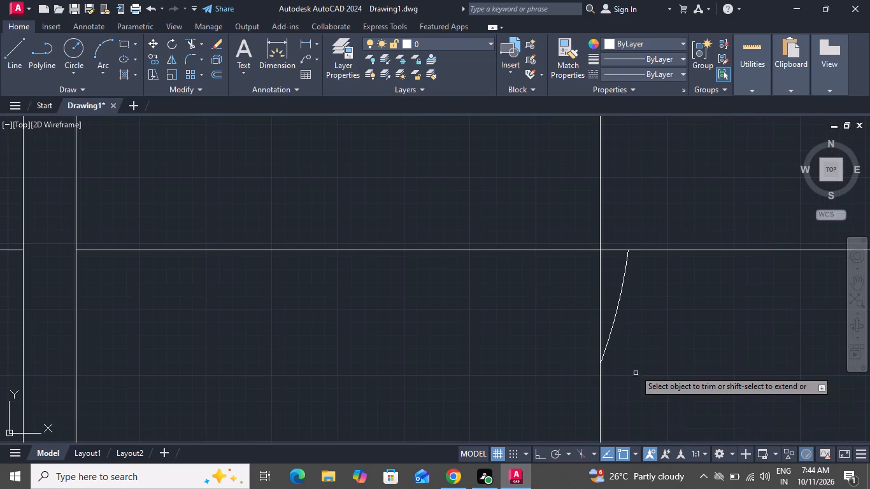
{"action": "left_click", "coordinate": [615, 315]}
{"action": "right_click", "coordinate": [615, 315]}
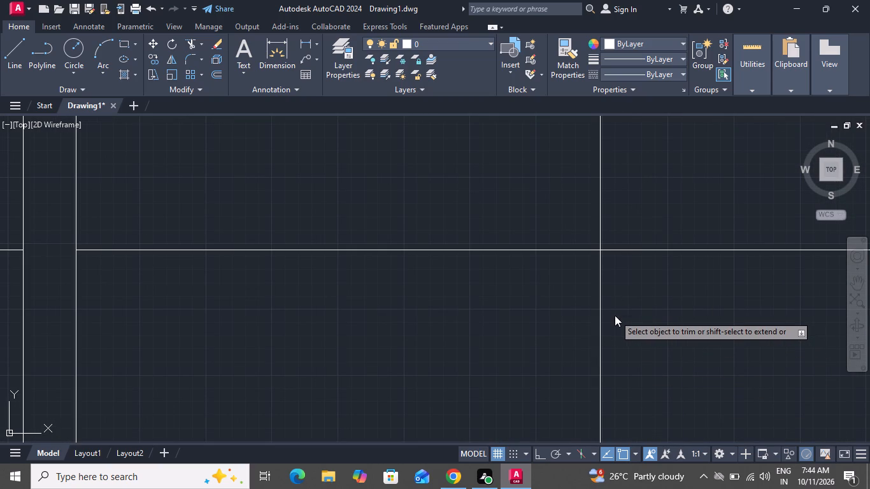
{"action": "left_click", "coordinate": [662, 162]}
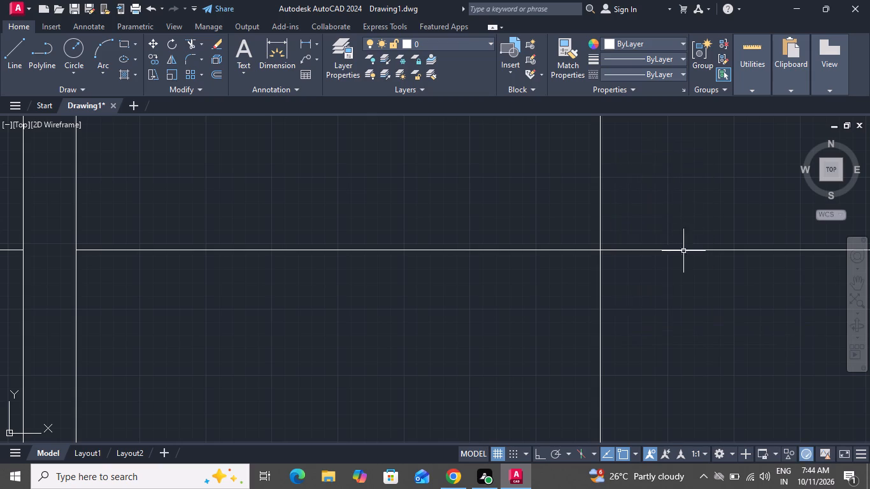
Delete the stray door symbol lying outside the floor plan, beside the bedroom's right wall.
{"action": "scroll", "coordinate": [677, 283], "scroll_direction": "down", "scroll_amount": 4}
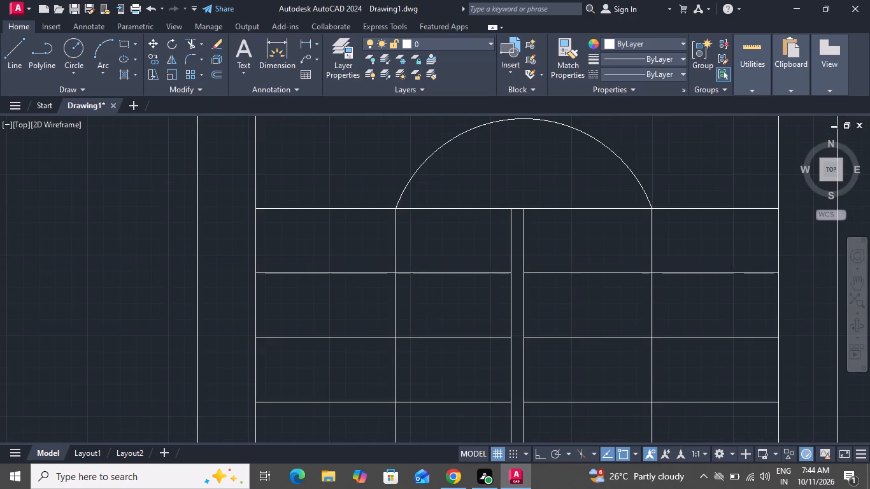
{"action": "scroll", "coordinate": [664, 281], "scroll_direction": "down", "scroll_amount": 2}
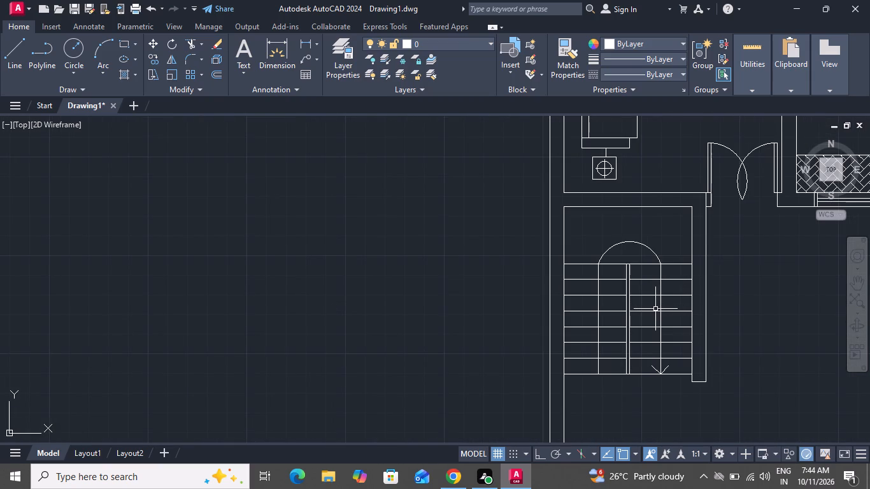
{"action": "scroll", "coordinate": [597, 308], "scroll_direction": "down", "scroll_amount": 1}
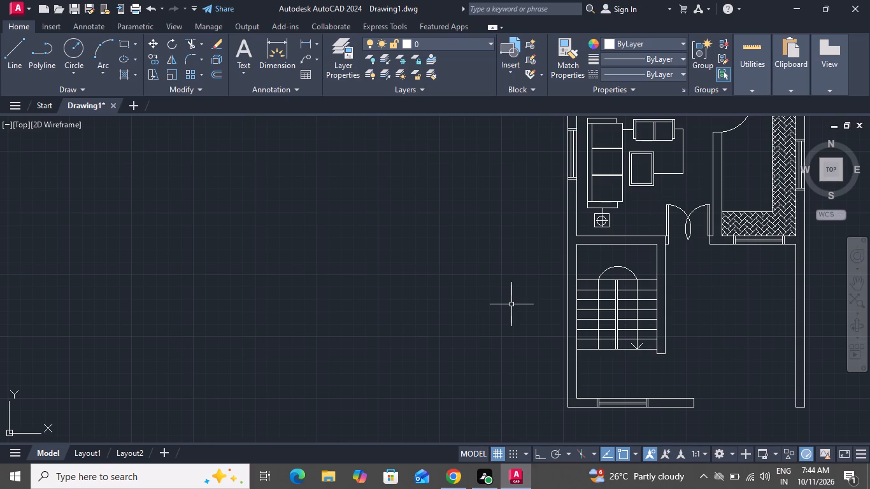
{"action": "scroll", "coordinate": [511, 305], "scroll_direction": "down", "scroll_amount": 2}
{"action": "left_click", "coordinate": [707, 166]}
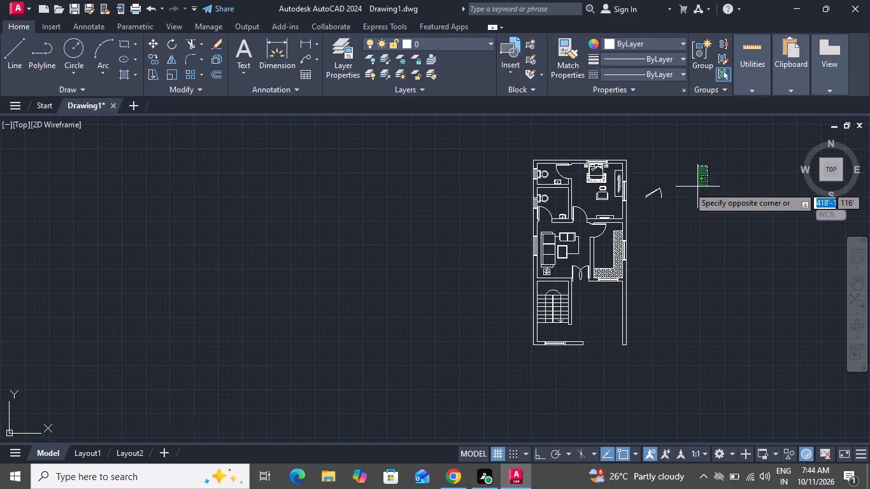
{"action": "left_click", "coordinate": [636, 223]}
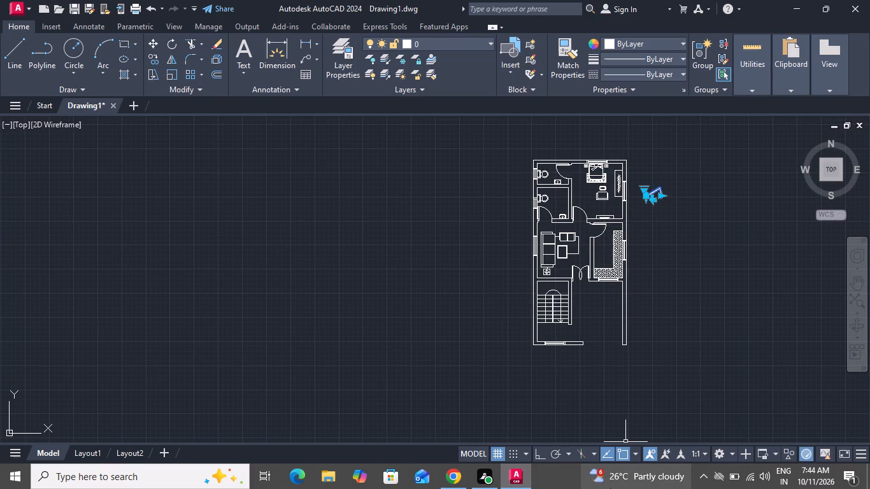
{"action": "key", "text": "Delete"}
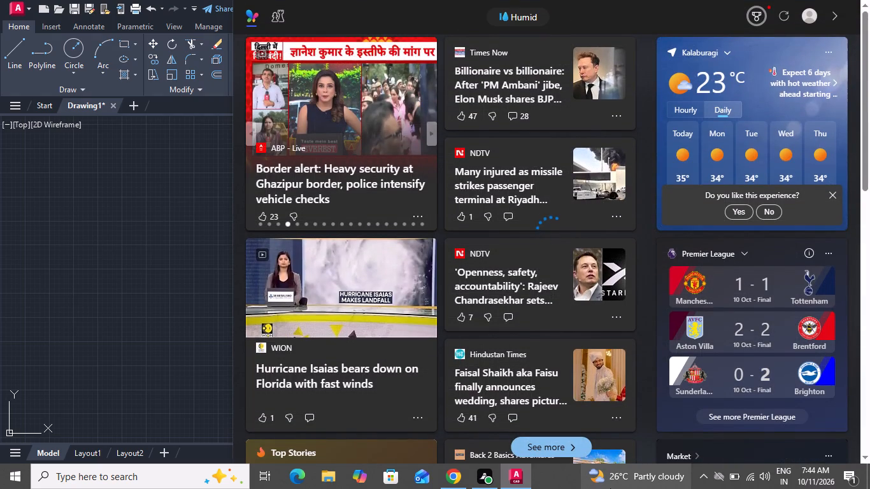
{"action": "left_click", "coordinate": [153, 341]}
{"action": "left_click", "coordinate": [159, 341]}
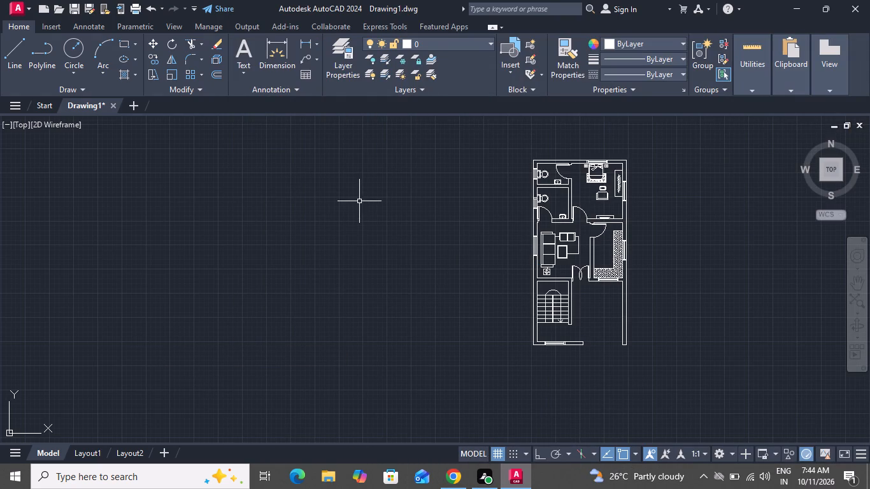
Insert the Vehicles - Imperial block from the Architectural tool palette in the empty area beside the floor plan.
{"action": "scroll", "coordinate": [587, 232], "scroll_direction": "down", "scroll_amount": 1}
{"action": "key", "text": "t"}
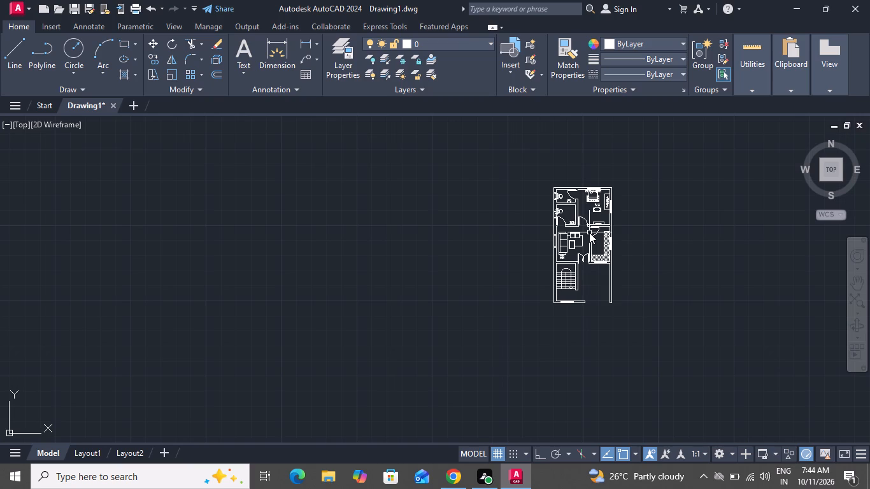
{"action": "type", "text": "p"}
{"action": "key", "text": "space"}
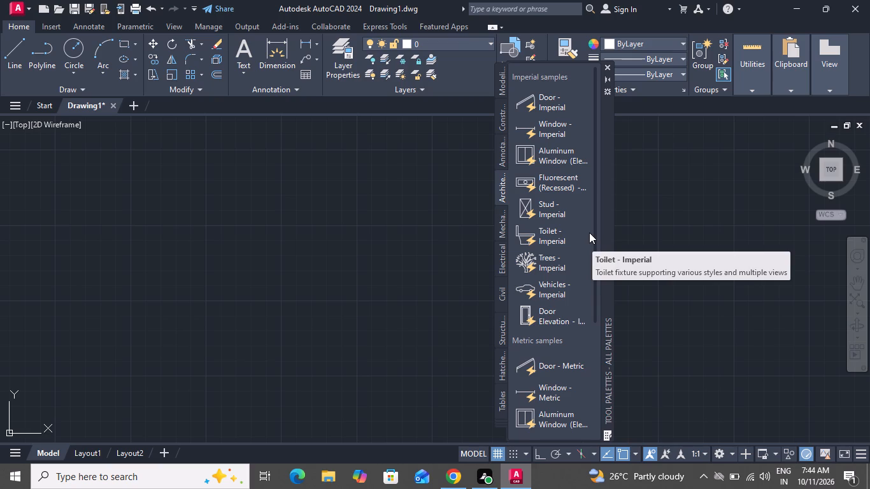
{"action": "left_click_drag", "start_coordinate": [548, 290], "coordinate": [515, 290]}
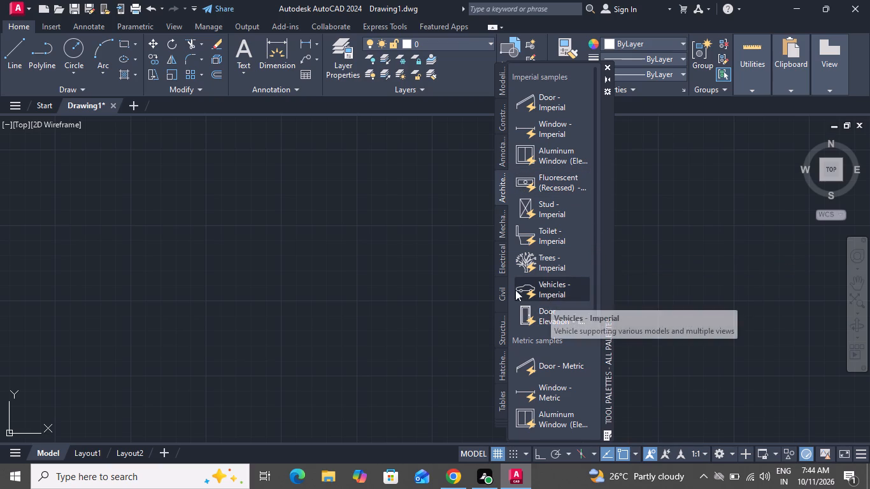
{"action": "left_click_drag", "start_coordinate": [515, 290], "coordinate": [380, 284]}
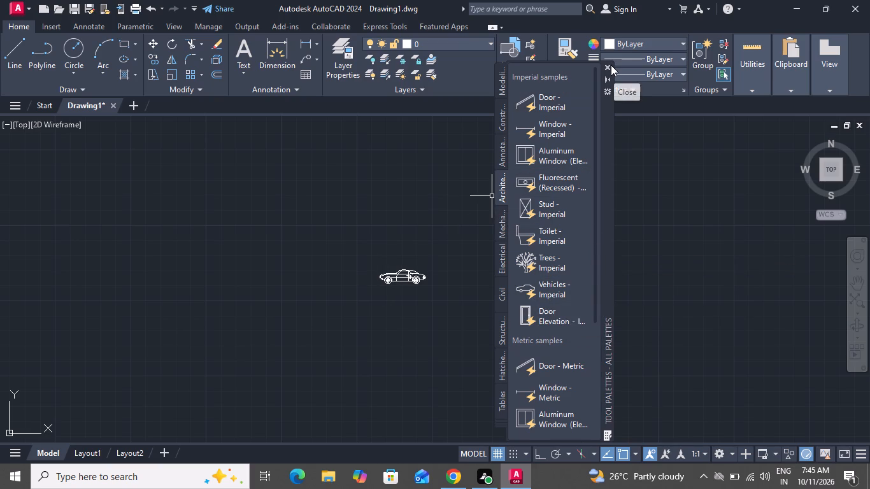
{"action": "left_click", "coordinate": [611, 65]}
Switch the inserted vehicle block to the Truck (Top) view.
{"action": "scroll", "coordinate": [403, 285], "scroll_direction": "up", "scroll_amount": 3}
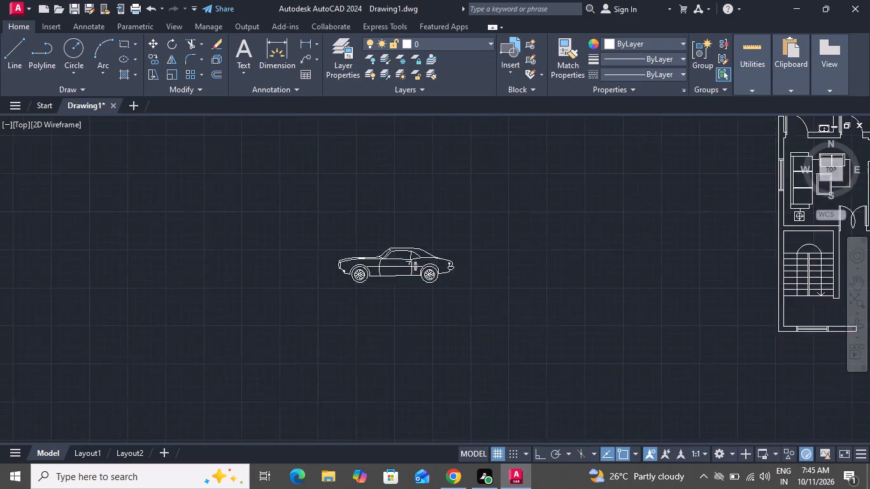
{"action": "left_click", "coordinate": [413, 260]}
{"action": "left_click", "coordinate": [288, 295]}
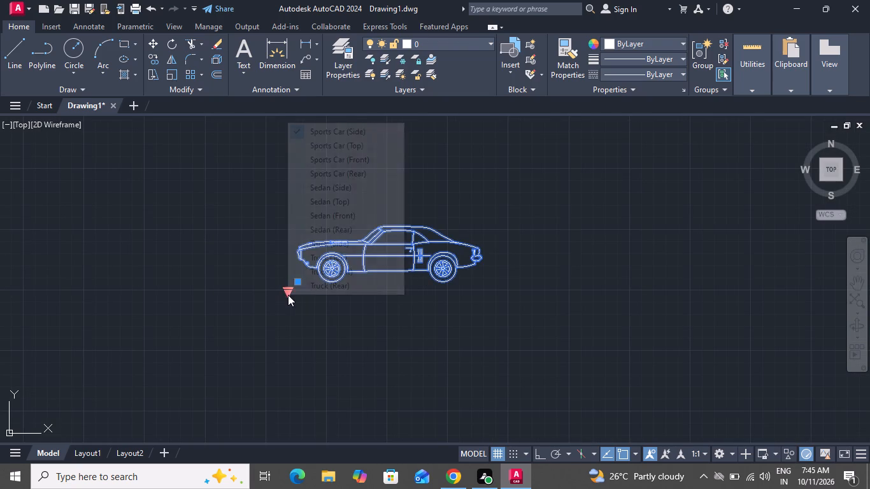
{"action": "left_click", "coordinate": [330, 251]}
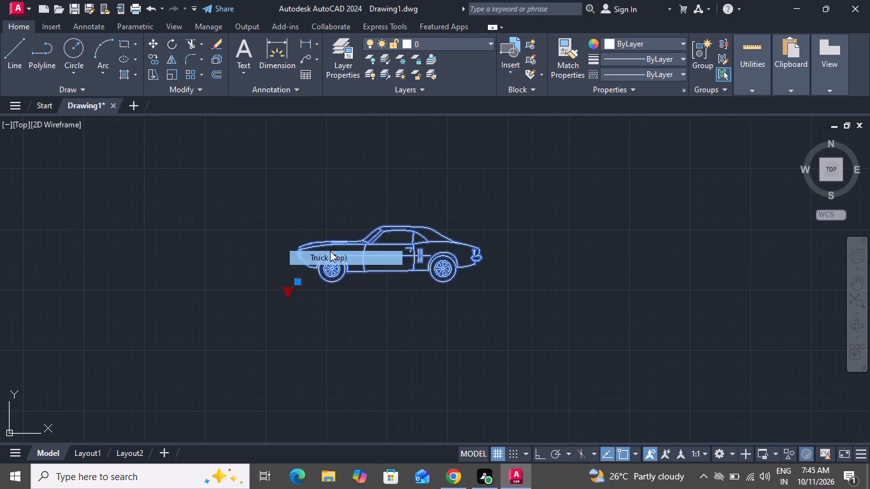
With Ortho on, rotate the truck block to 270° about its upper-left corner.
{"action": "scroll", "coordinate": [370, 281], "scroll_direction": "down", "scroll_amount": 2}
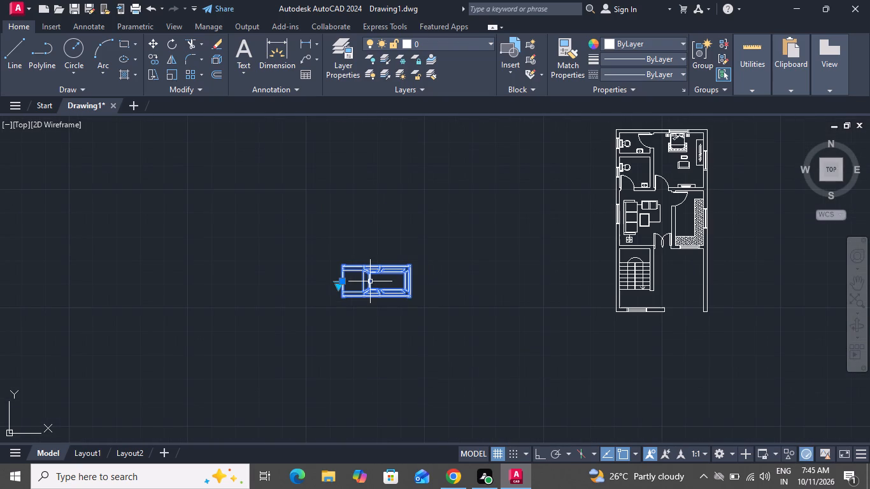
{"action": "left_click", "coordinate": [174, 45]}
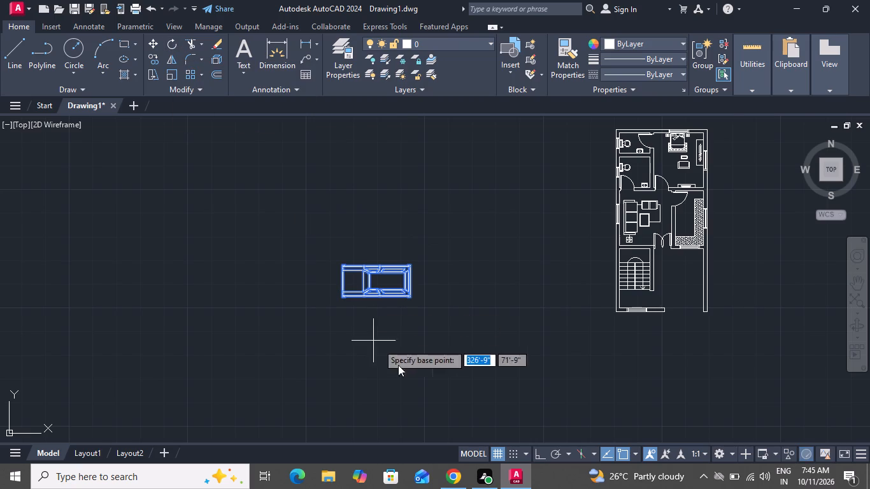
{"action": "left_click", "coordinate": [543, 457]}
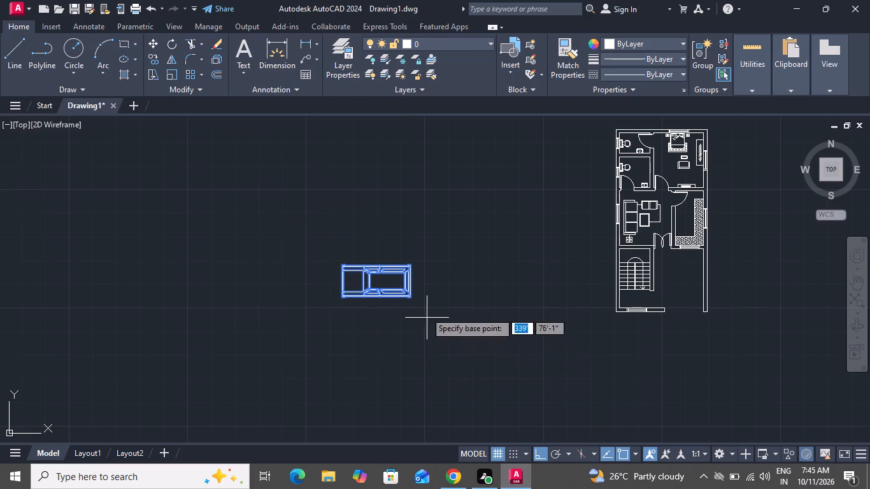
{"action": "left_click", "coordinate": [343, 265]}
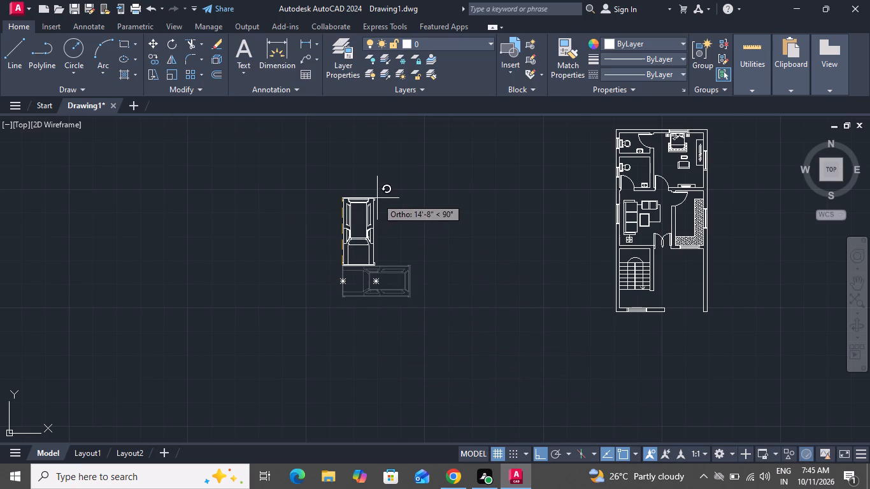
{"action": "left_click", "coordinate": [277, 405]}
With Ortho off, move the truck by its front-edge midpoint into the parking area beside the staircase, below the kitchen.
{"action": "left_click", "coordinate": [353, 257]}
{"action": "left_click", "coordinate": [294, 344]}
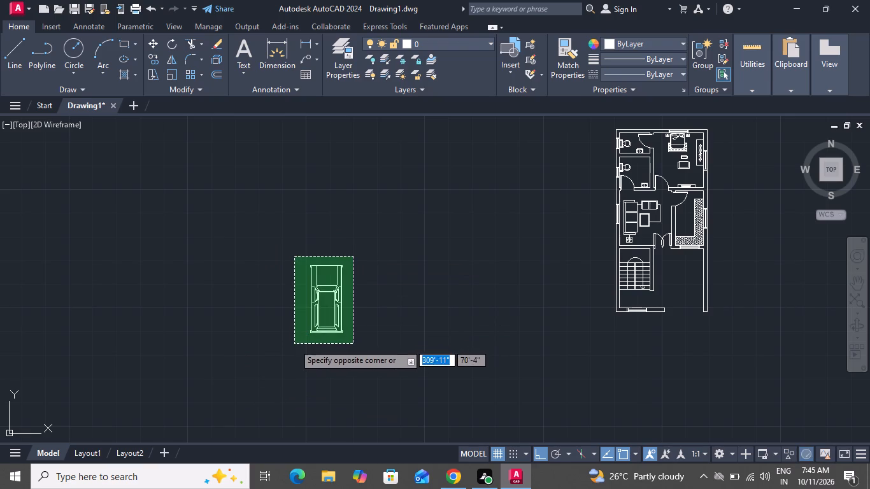
{"action": "left_click", "coordinate": [155, 38]}
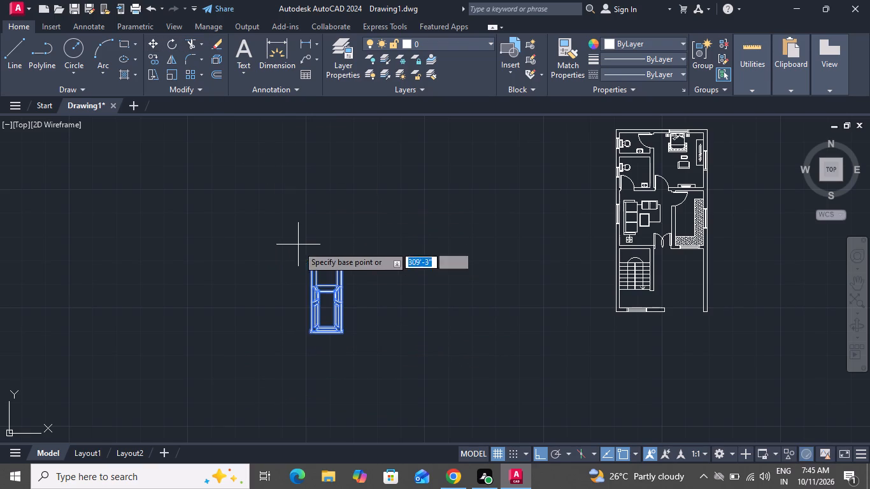
{"action": "left_click", "coordinate": [325, 267]}
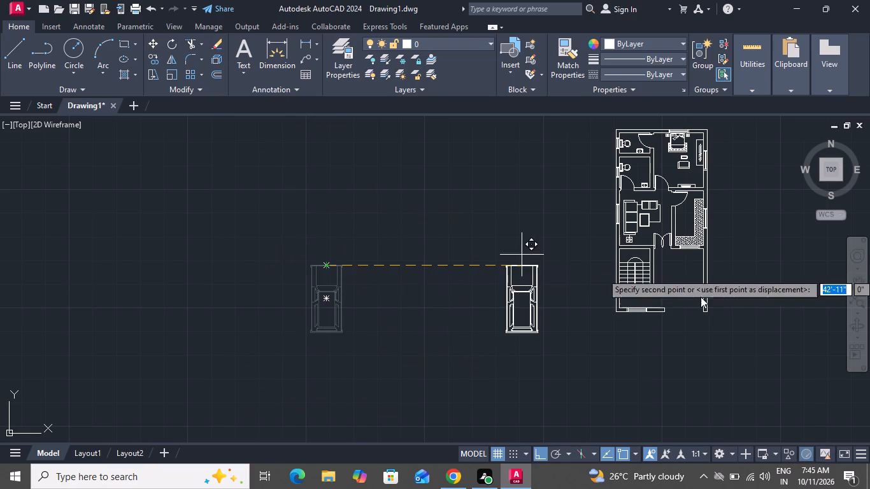
{"action": "left_click", "coordinate": [541, 448]}
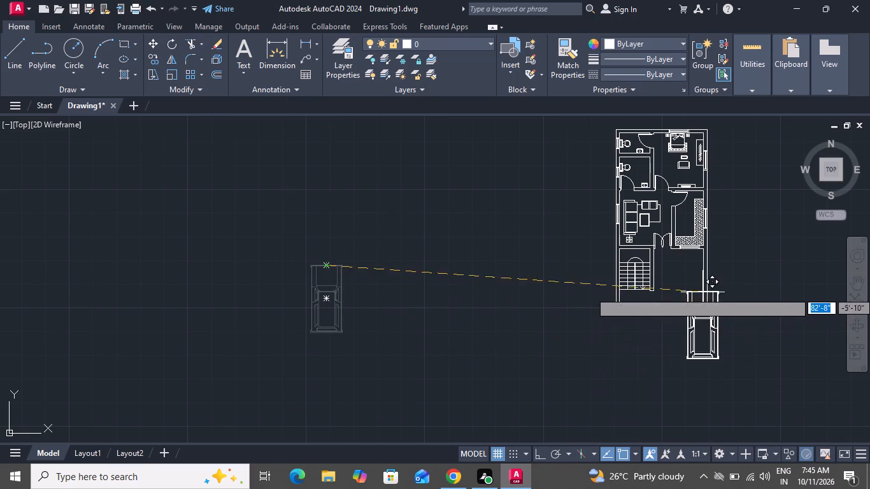
{"action": "scroll", "coordinate": [689, 256], "scroll_direction": "up", "scroll_amount": 2}
{"action": "left_click", "coordinate": [667, 232]}
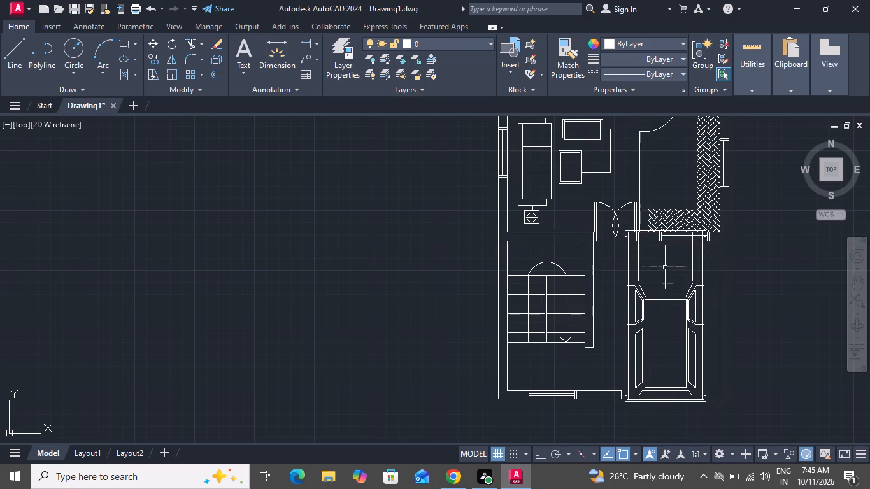
Scale the truck down about a point near its centre to roughly half size so it fits the parking area.
{"action": "left_click", "coordinate": [662, 299]}
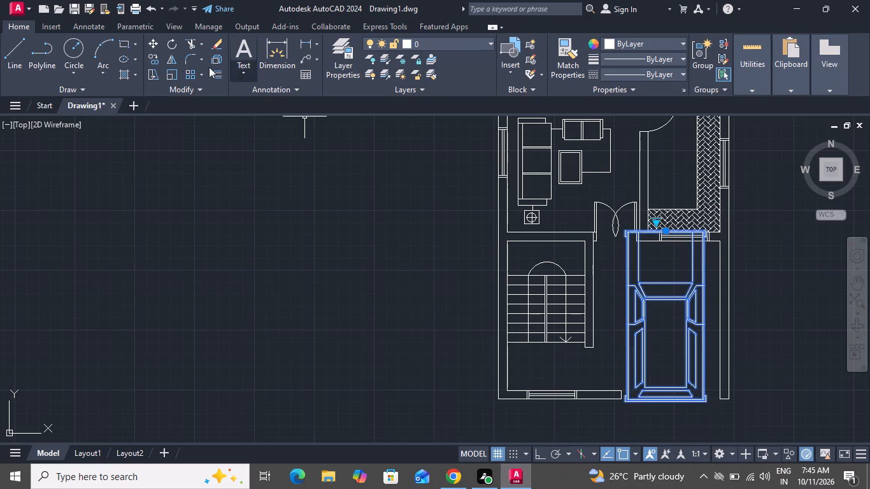
{"action": "left_click", "coordinate": [175, 68]}
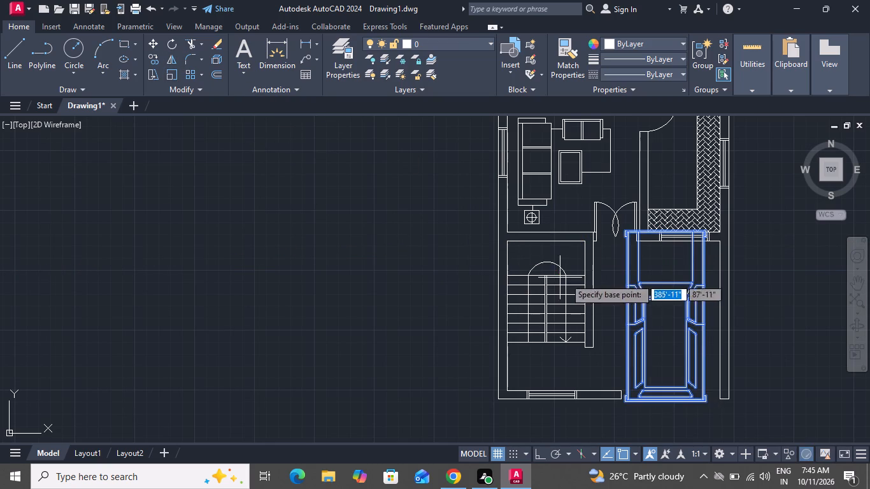
{"action": "left_click", "coordinate": [664, 318]}
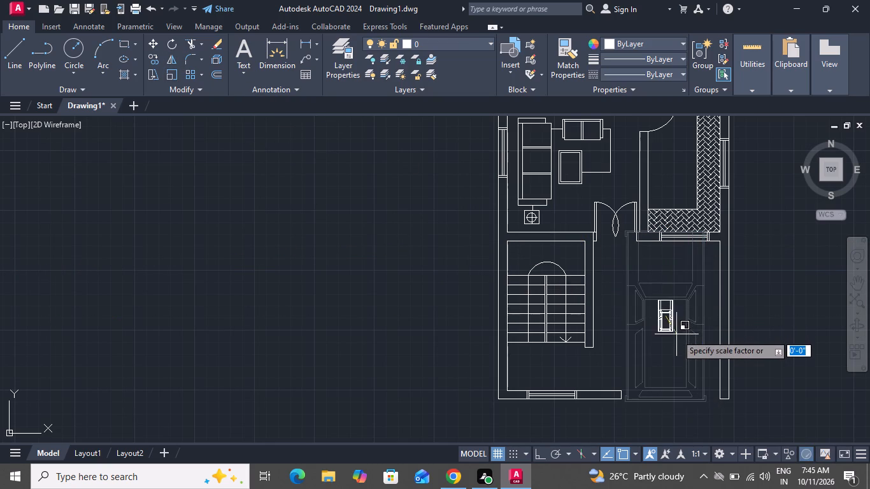
{"action": "left_click", "coordinate": [682, 373]}
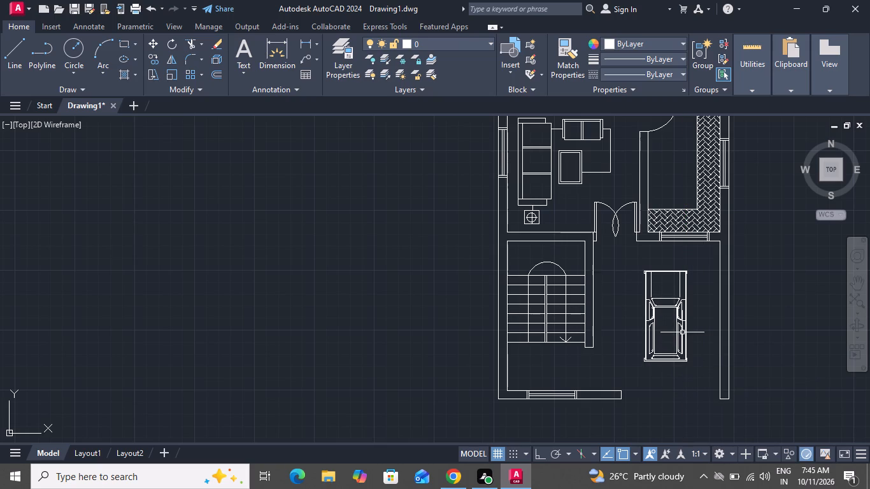
Move the truck slightly up and to the right within the parking area, closer to the kitchen wall.
{"action": "left_click", "coordinate": [682, 332]}
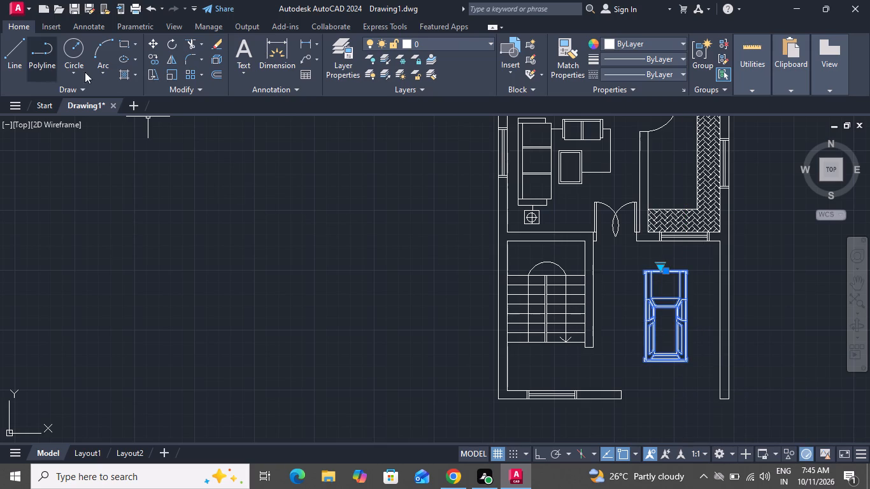
{"action": "left_click", "coordinate": [148, 43]}
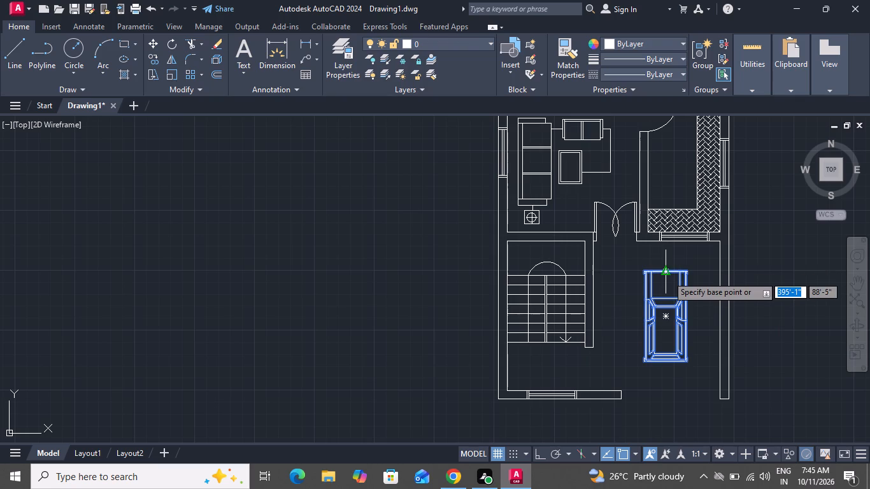
{"action": "left_click", "coordinate": [672, 273]}
{"action": "left_click", "coordinate": [680, 260]}
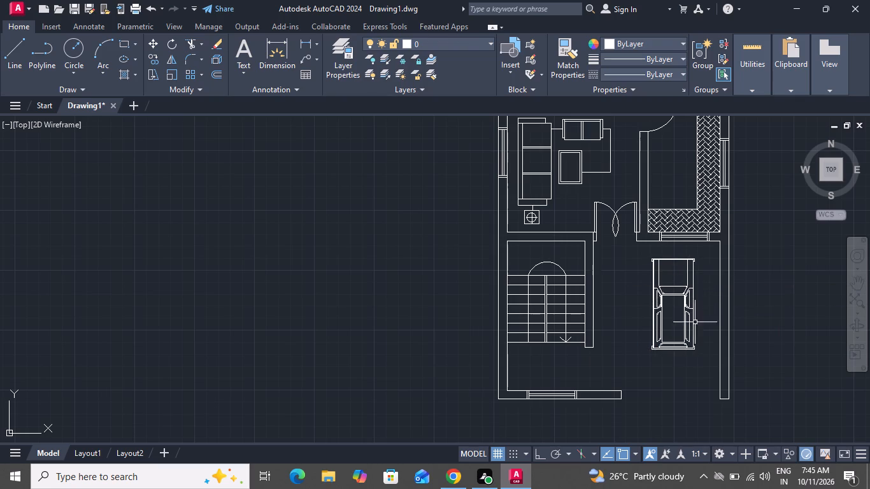
Extend both lines of the front wall across the gate opening to the right outer wall.
{"action": "scroll", "coordinate": [720, 412], "scroll_direction": "up", "scroll_amount": 3}
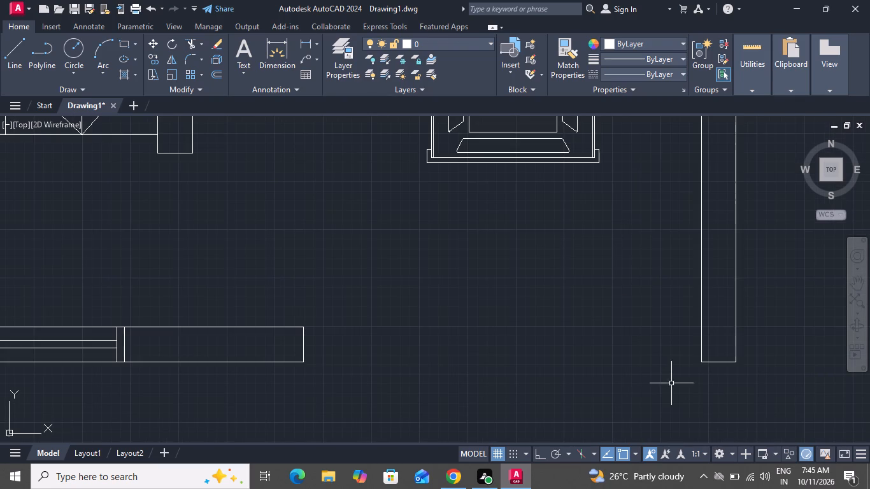
{"action": "type", "text": "ex"}
{"action": "key", "text": "space"}
{"action": "key", "text": "space"}
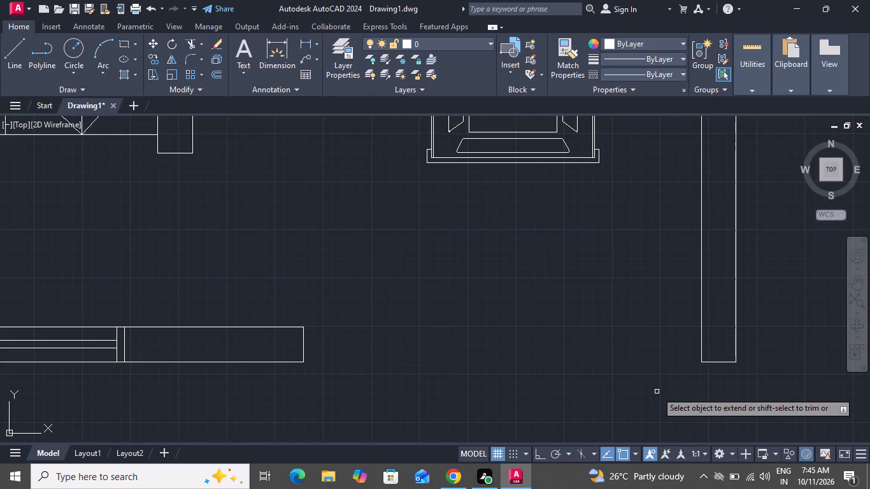
{"action": "left_click", "coordinate": [271, 327]}
{"action": "left_click", "coordinate": [281, 360]}
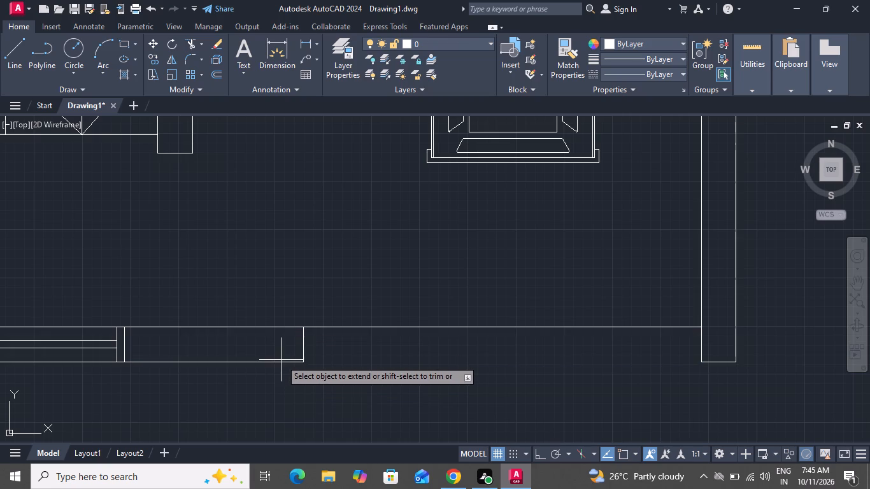
{"action": "left_click", "coordinate": [285, 366]}
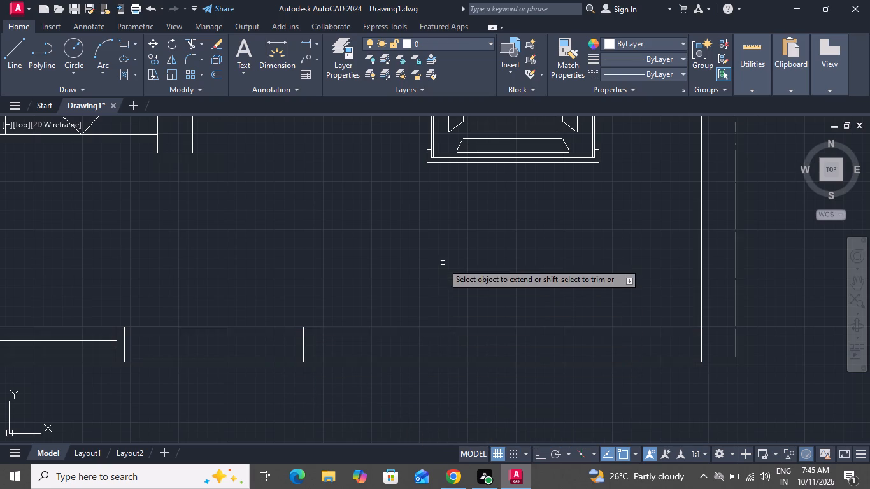
{"action": "right_click", "coordinate": [443, 263]}
{"action": "left_click", "coordinate": [458, 280]}
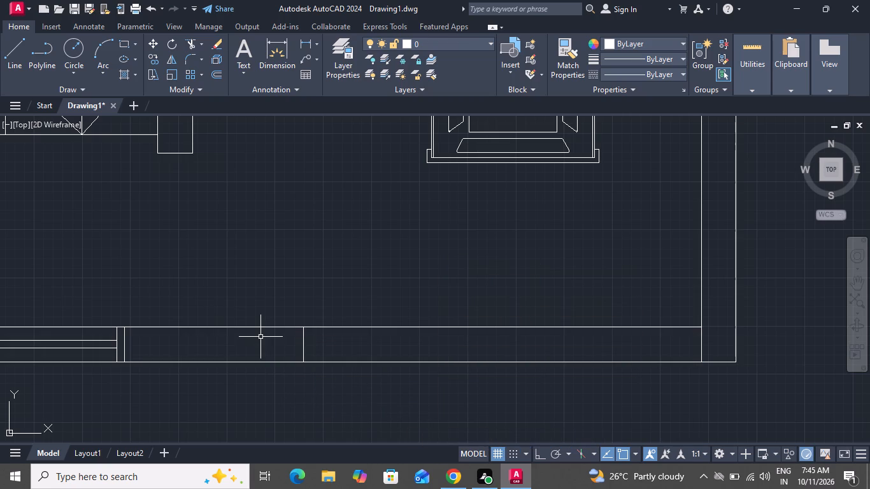
Draw two crossing diagonal lines between opposite corners of the gate opening in the front wall.
{"action": "left_click", "coordinate": [10, 42]}
{"action": "left_click", "coordinate": [302, 327]}
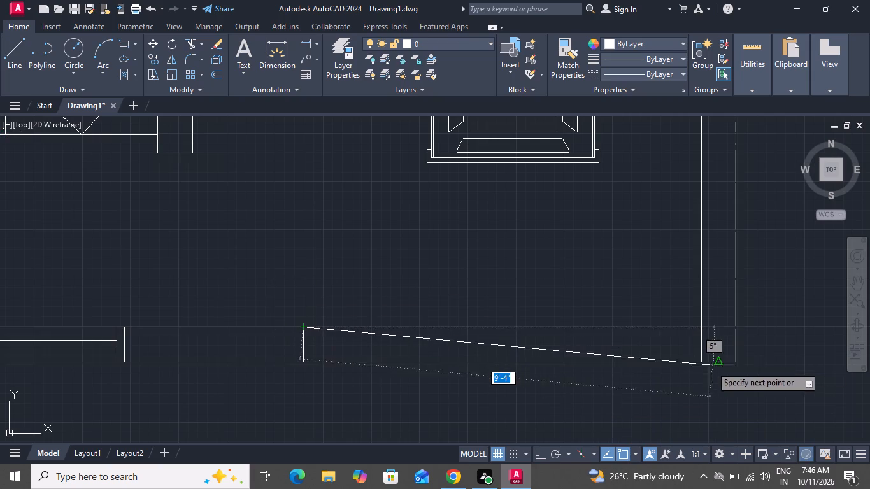
{"action": "left_click", "coordinate": [702, 364]}
{"action": "right_click", "coordinate": [702, 366]}
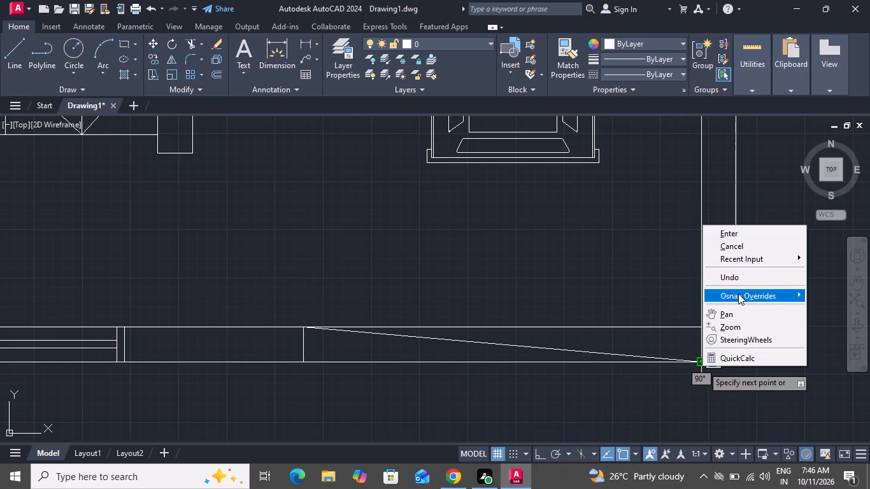
{"action": "left_click", "coordinate": [750, 245]}
{"action": "left_click", "coordinate": [17, 68]}
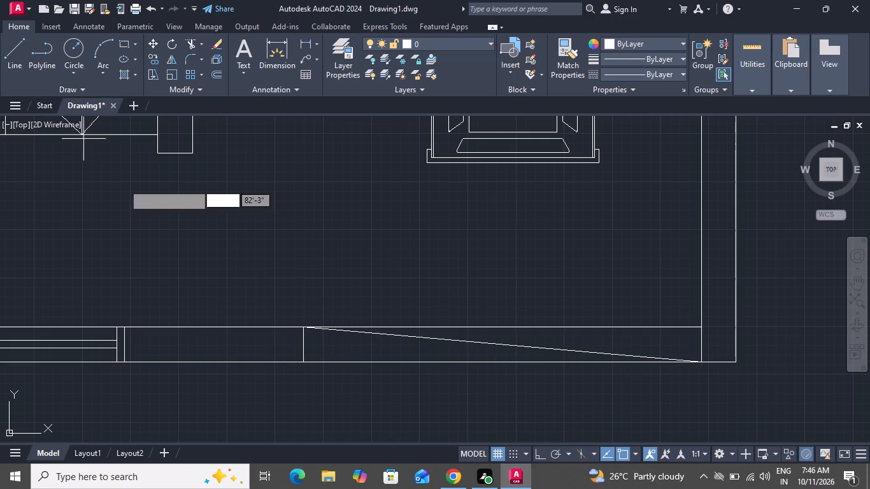
{"action": "left_click", "coordinate": [704, 325]}
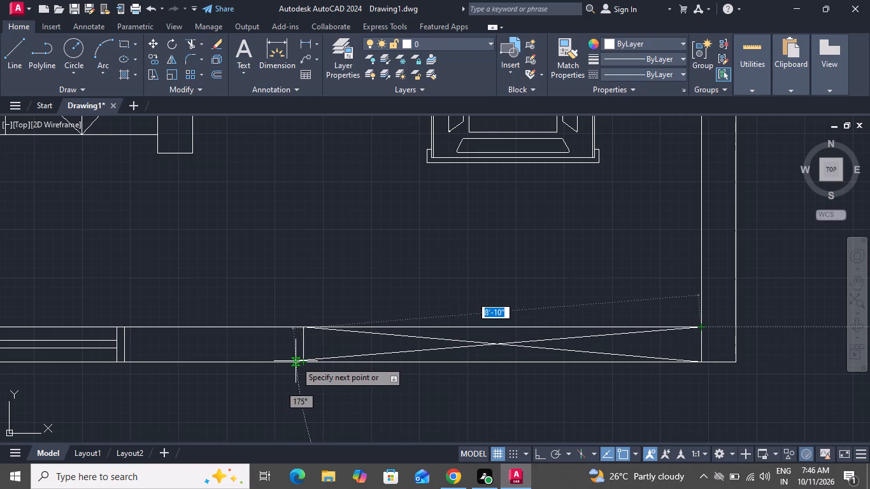
{"action": "left_click", "coordinate": [304, 361]}
{"action": "right_click", "coordinate": [308, 360]}
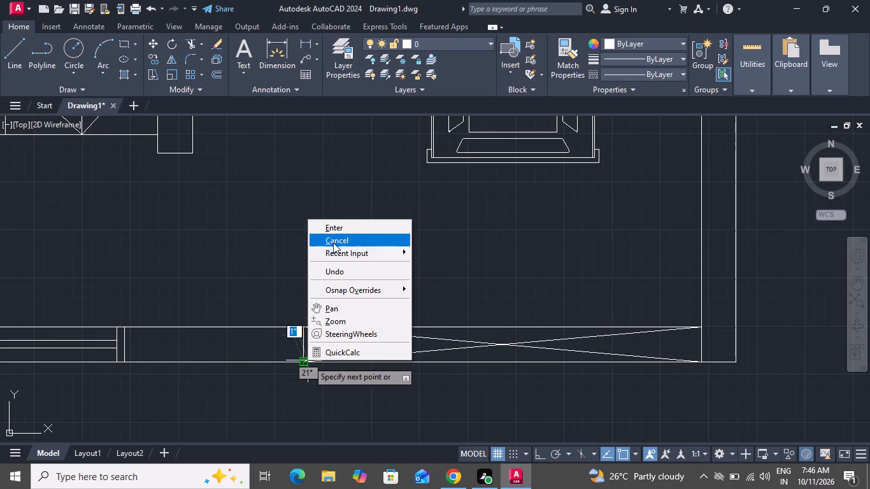
{"action": "left_click", "coordinate": [333, 242]}
Trim away both front wall lines across the gate opening, leaving only the crossed diagonals between the jambs.
{"action": "left_click", "coordinate": [191, 45]}
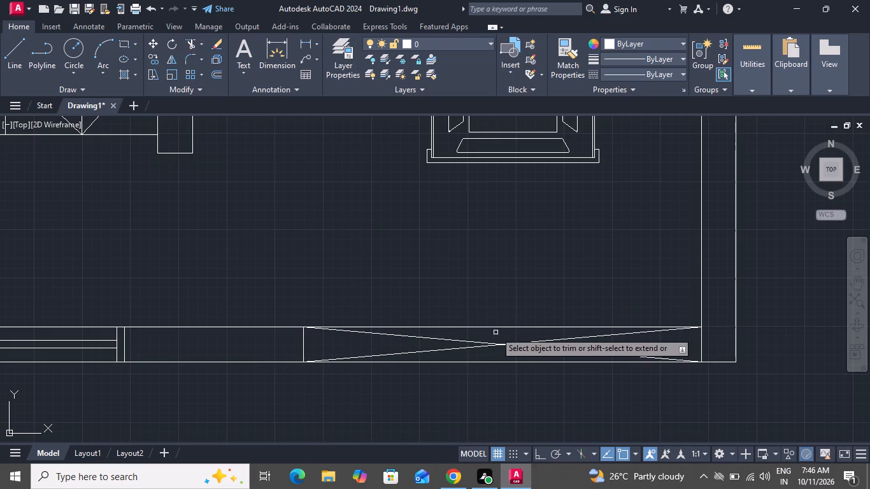
{"action": "left_click", "coordinate": [496, 327]}
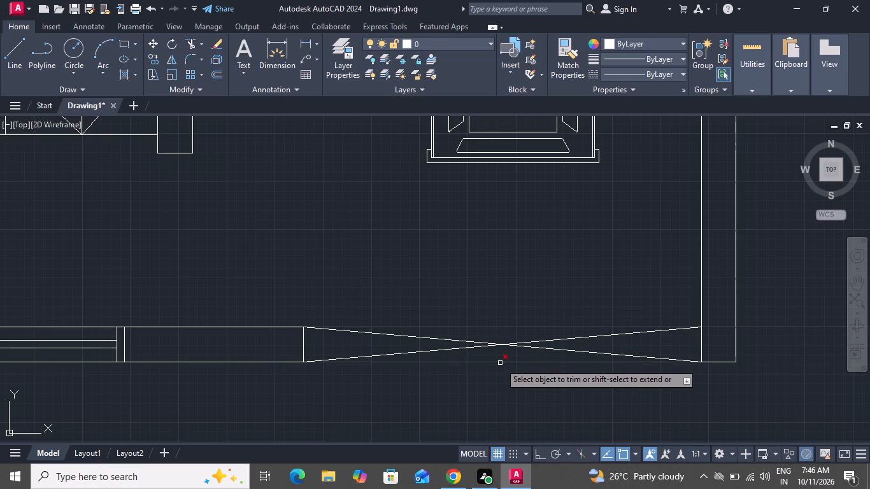
{"action": "left_click", "coordinate": [500, 362]}
{"action": "right_click", "coordinate": [501, 271]}
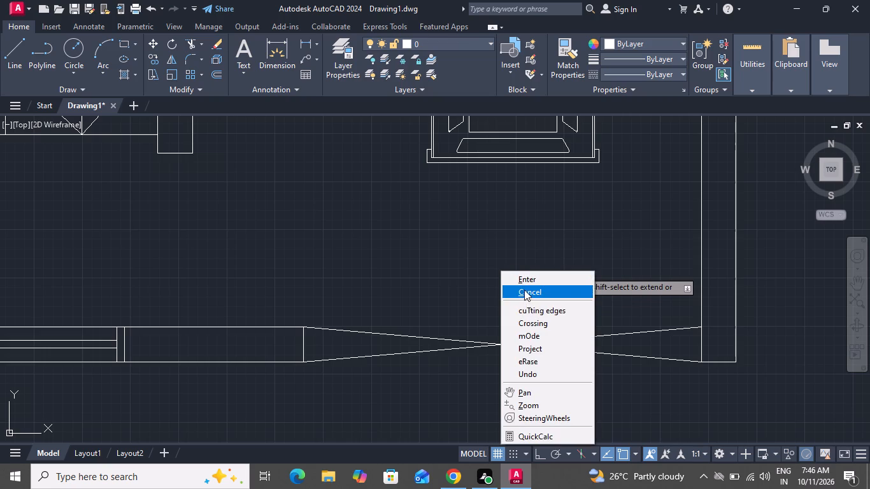
{"action": "left_click", "coordinate": [524, 290]}
Examine the whole floor plan for rooms that still need furniture or fixtures.
{"action": "scroll", "coordinate": [537, 311], "scroll_direction": "down", "scroll_amount": 3}
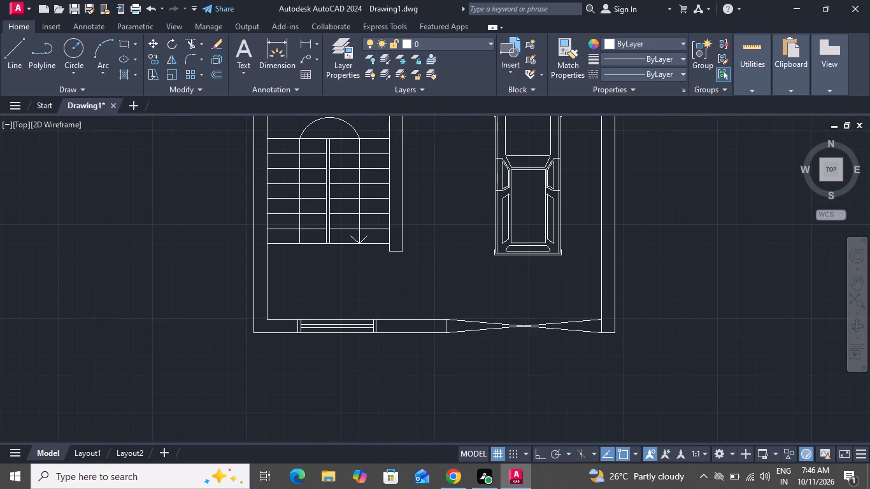
{"action": "scroll", "coordinate": [549, 322], "scroll_direction": "down", "scroll_amount": 2}
{"action": "scroll", "coordinate": [557, 146], "scroll_direction": "up", "scroll_amount": 1}
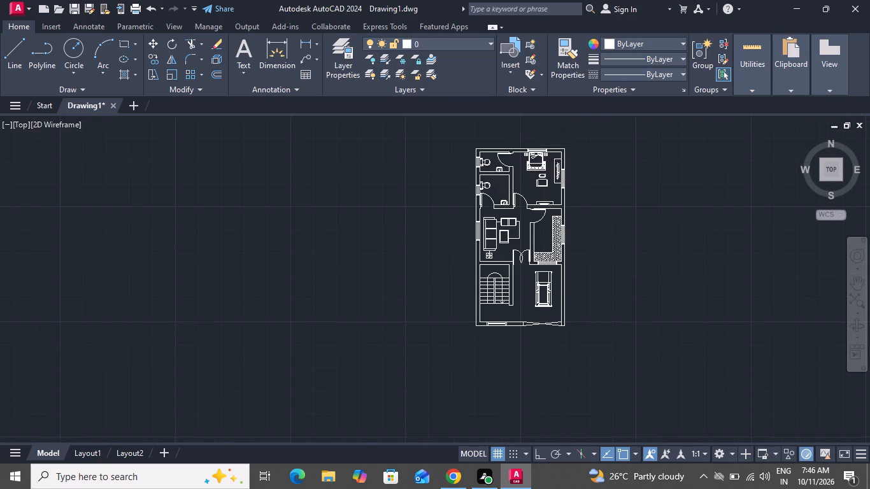
{"action": "scroll", "coordinate": [557, 146], "scroll_direction": "up", "scroll_amount": 1}
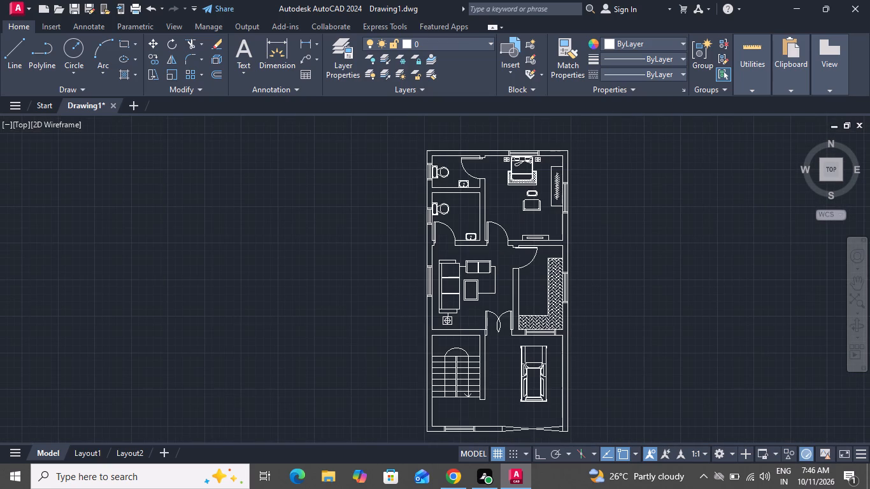
{"action": "scroll", "coordinate": [557, 146], "scroll_direction": "down", "scroll_amount": 2}
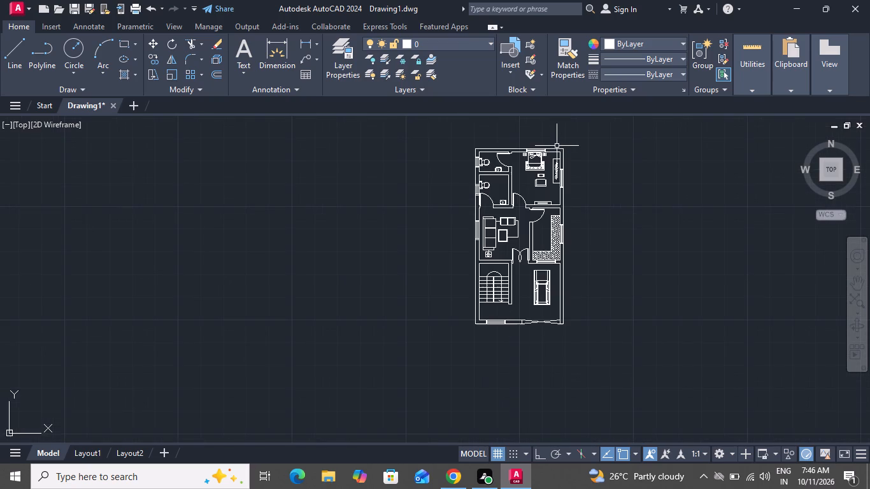
{"action": "scroll", "coordinate": [557, 146], "scroll_direction": "down", "scroll_amount": 1}
{"action": "scroll", "coordinate": [557, 143], "scroll_direction": "up", "scroll_amount": 3}
{"action": "scroll", "coordinate": [562, 133], "scroll_direction": "down", "scroll_amount": 3}
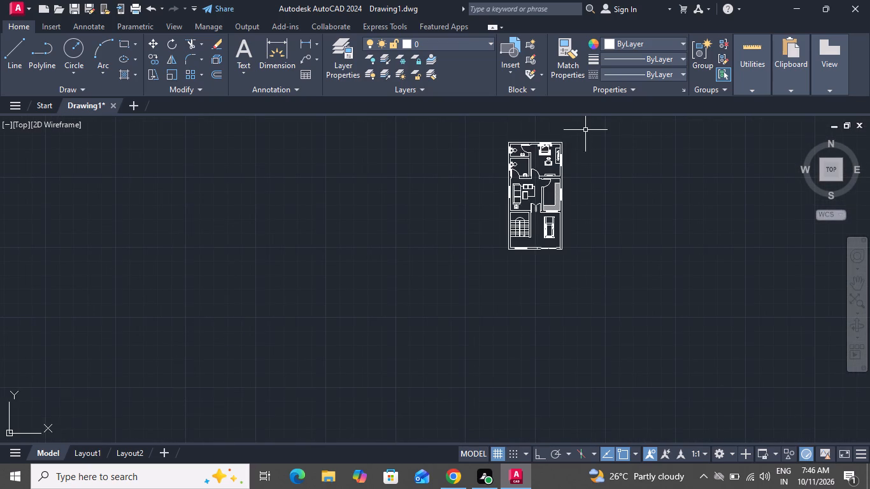
{"action": "scroll", "coordinate": [586, 129], "scroll_direction": "up", "scroll_amount": 3}
{"action": "scroll", "coordinate": [573, 122], "scroll_direction": "down", "scroll_amount": 1}
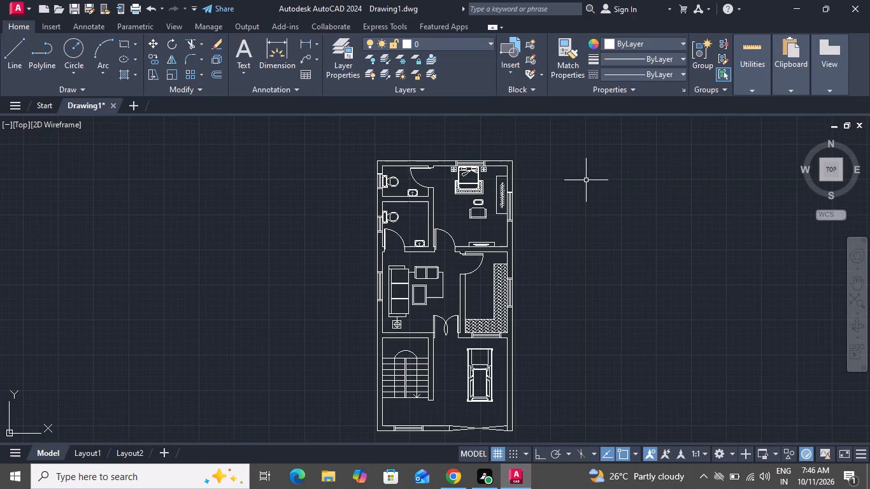
{"action": "scroll", "coordinate": [456, 219], "scroll_direction": "up", "scroll_amount": 2}
{"action": "scroll", "coordinate": [461, 219], "scroll_direction": "down", "scroll_amount": 1}
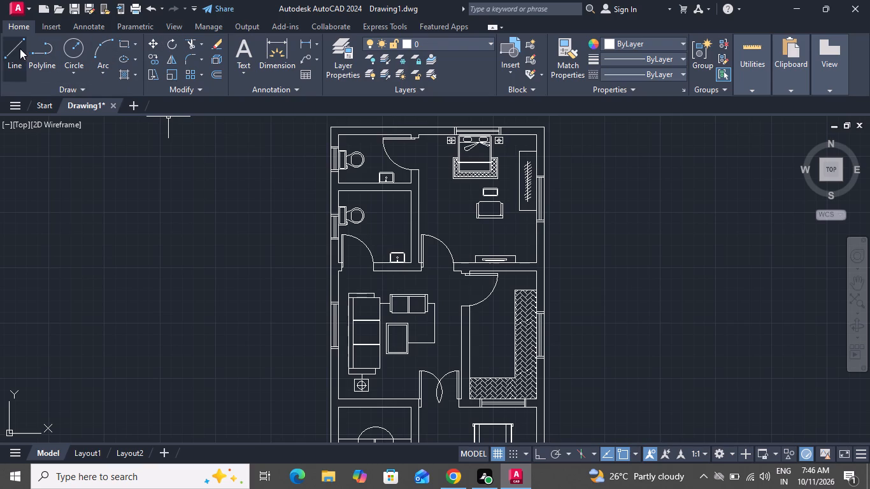
Draw a round-cornered bathtub rectangle, about 2'-5" by 4'-4", from the upper right inner corner of the lower bathroom.
{"action": "left_click", "coordinate": [124, 41]}
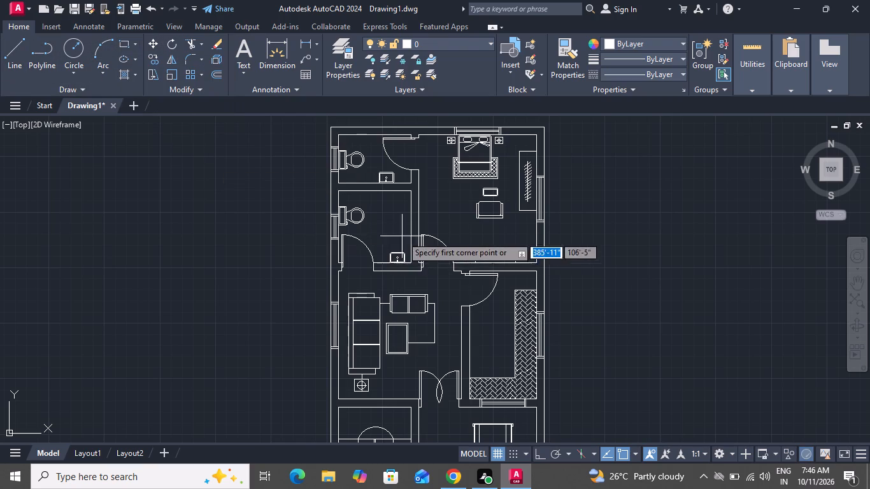
{"action": "scroll", "coordinate": [418, 225], "scroll_direction": "up", "scroll_amount": 1}
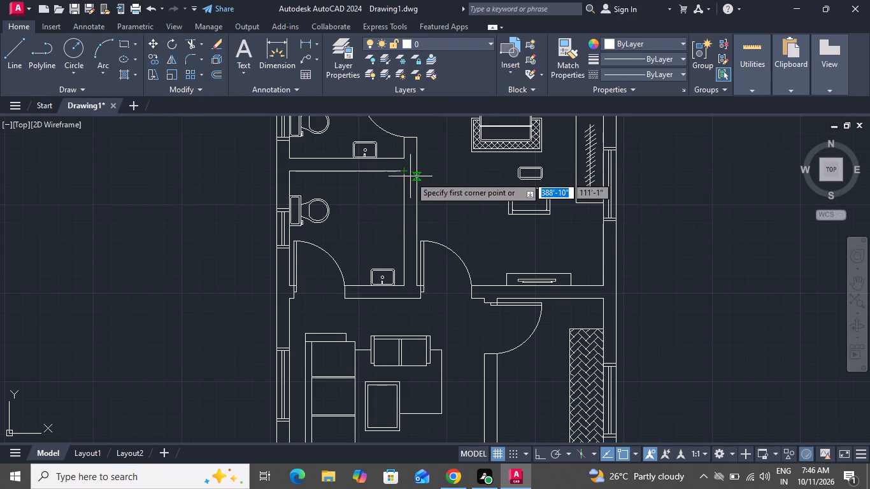
{"action": "left_click", "coordinate": [406, 174]}
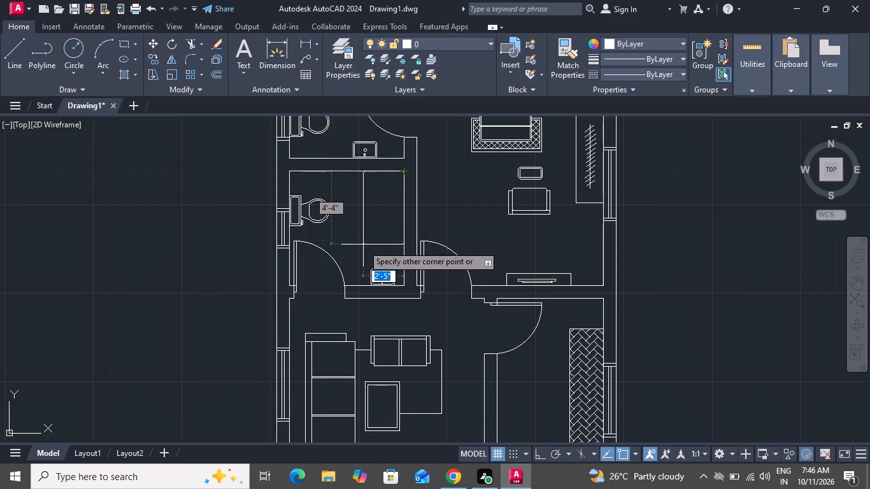
{"action": "left_click", "coordinate": [364, 248]}
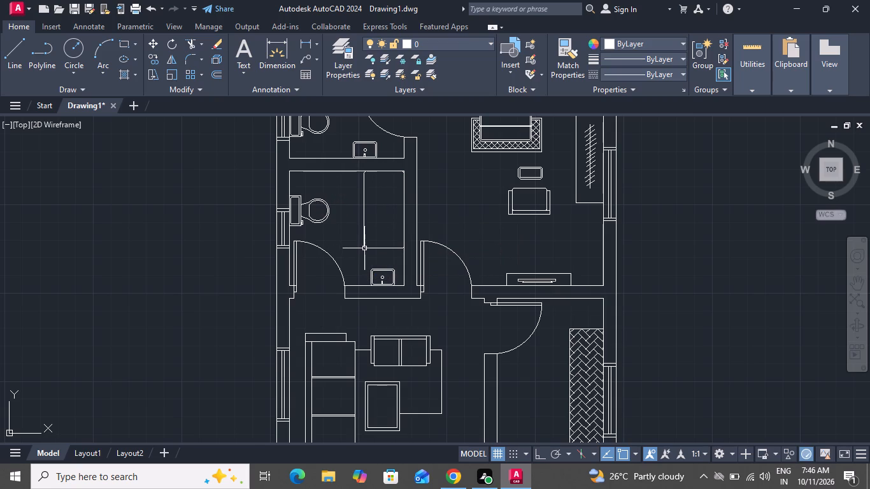
Offset the bathtub outline 1" inward to form its rim.
{"action": "scroll", "coordinate": [377, 250], "scroll_direction": "up", "scroll_amount": 2}
{"action": "scroll", "coordinate": [378, 248], "scroll_direction": "down", "scroll_amount": 1}
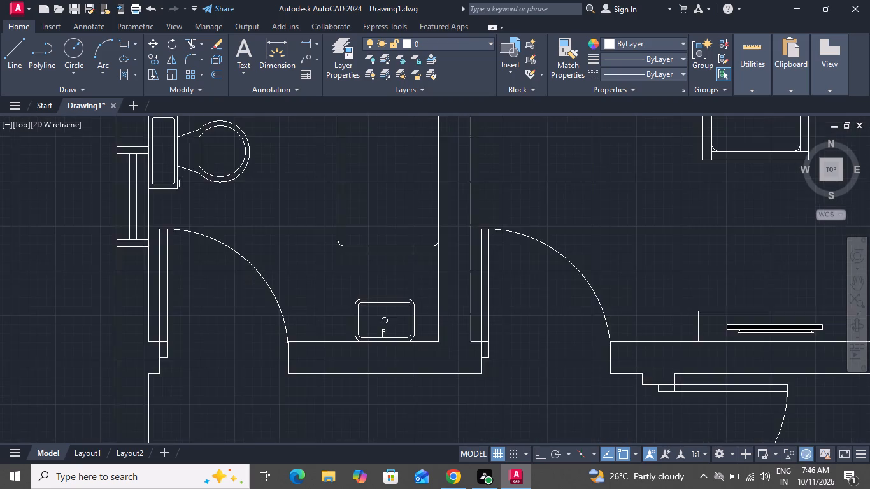
{"action": "type", "text": "o 1"}
{"action": "key", "text": "shift+quotedbl"}
{"action": "key", "text": "Return"}
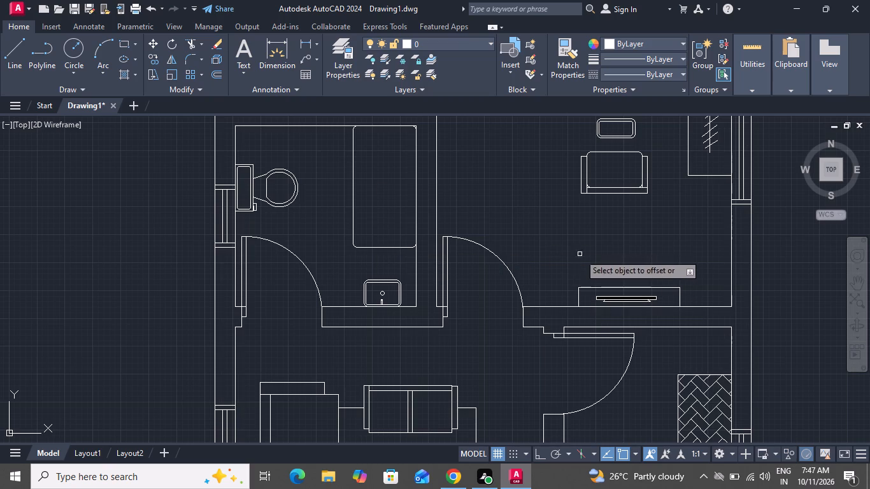
{"action": "left_click", "coordinate": [401, 249]}
{"action": "left_click", "coordinate": [403, 218]}
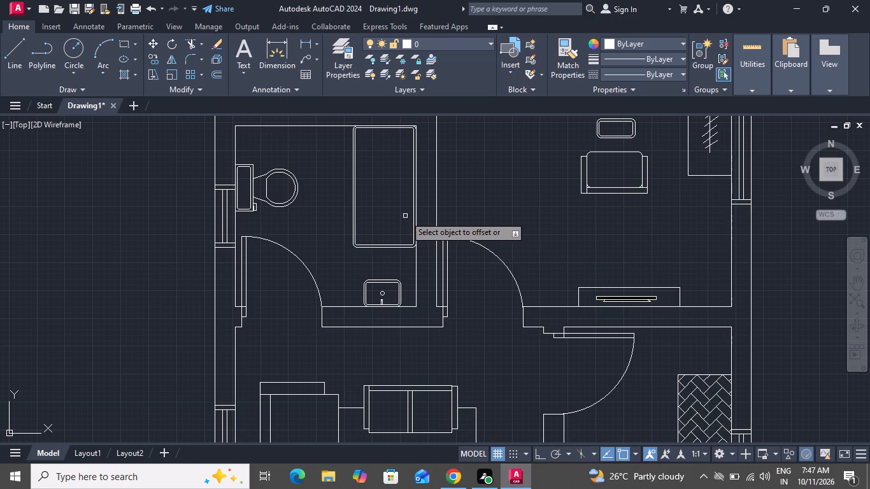
{"action": "right_click", "coordinate": [405, 214]}
{"action": "left_click", "coordinate": [432, 232]}
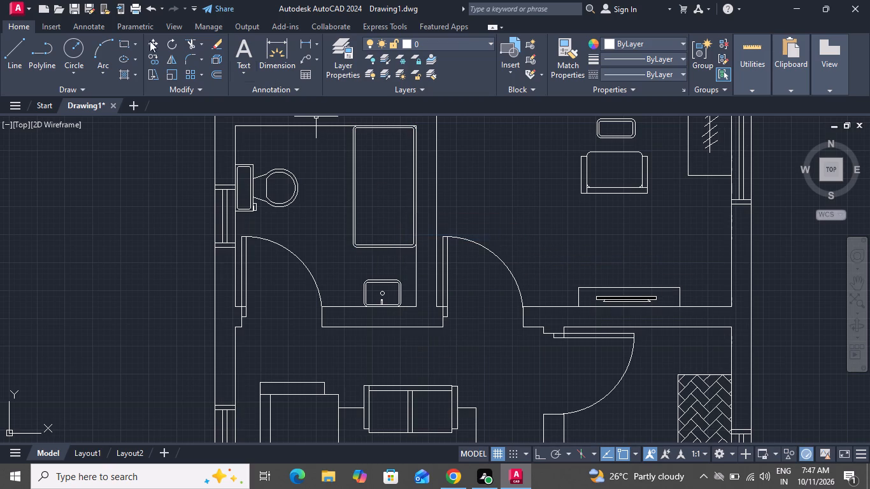
Draw a drain circle of about 1" radius near the lower right inner corner of the bathtub.
{"action": "left_click", "coordinate": [68, 43]}
{"action": "scroll", "coordinate": [400, 238], "scroll_direction": "up", "scroll_amount": 2}
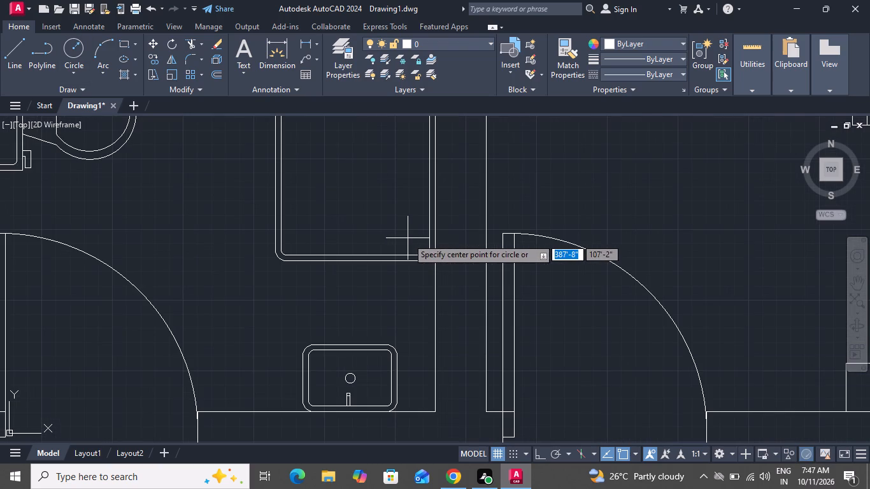
{"action": "left_click", "coordinate": [408, 238]}
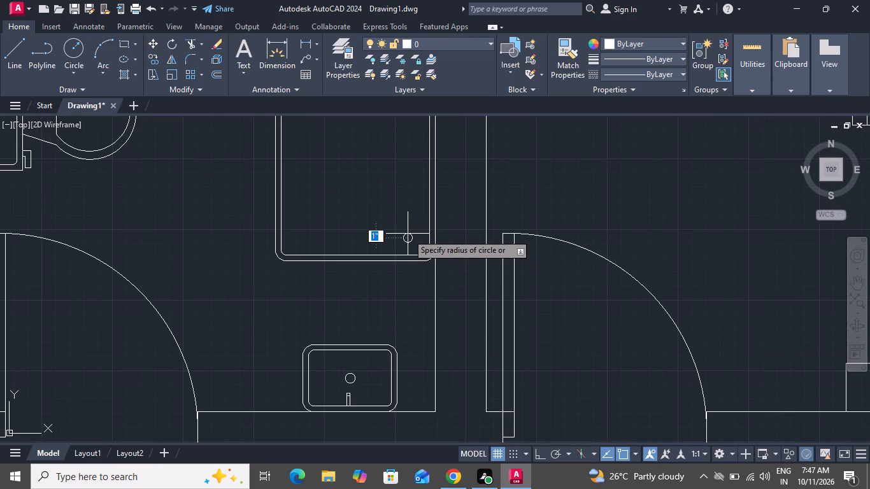
{"action": "left_click", "coordinate": [408, 231]}
Examine the full plan and its rooms for places that still lack furniture.
{"action": "scroll", "coordinate": [442, 226], "scroll_direction": "down", "scroll_amount": 2}
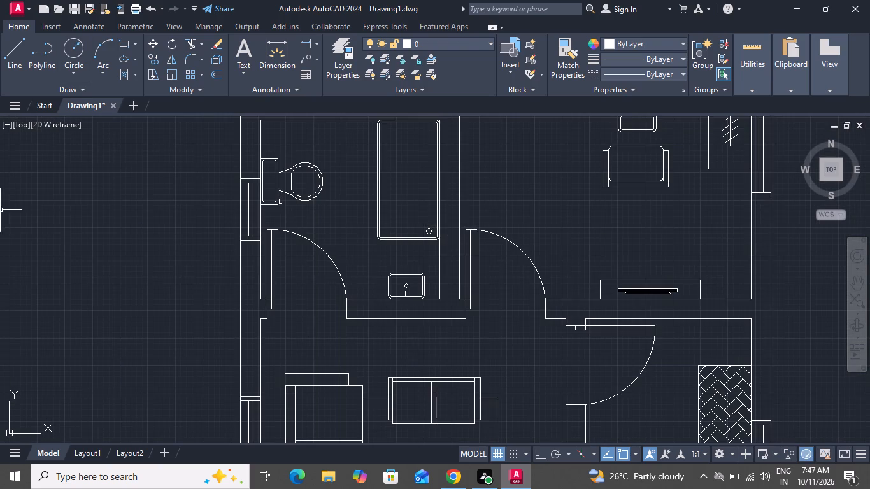
{"action": "scroll", "coordinate": [422, 293], "scroll_direction": "down", "scroll_amount": 2}
{"action": "scroll", "coordinate": [373, 351], "scroll_direction": "up", "scroll_amount": 2}
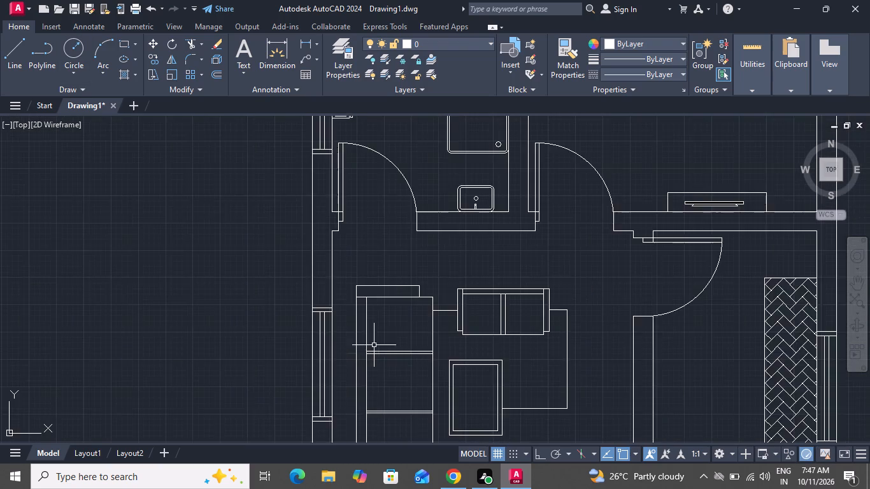
{"action": "scroll", "coordinate": [374, 344], "scroll_direction": "down", "scroll_amount": 2}
{"action": "scroll", "coordinate": [490, 308], "scroll_direction": "down", "scroll_amount": 1}
{"action": "scroll", "coordinate": [488, 362], "scroll_direction": "down", "scroll_amount": 2}
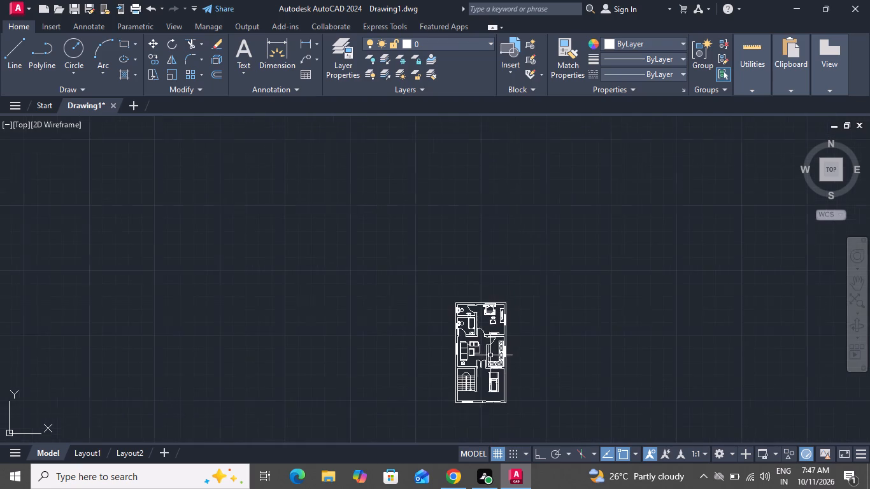
{"action": "scroll", "coordinate": [481, 388], "scroll_direction": "up", "scroll_amount": 3}
{"action": "scroll", "coordinate": [483, 380], "scroll_direction": "down", "scroll_amount": 1}
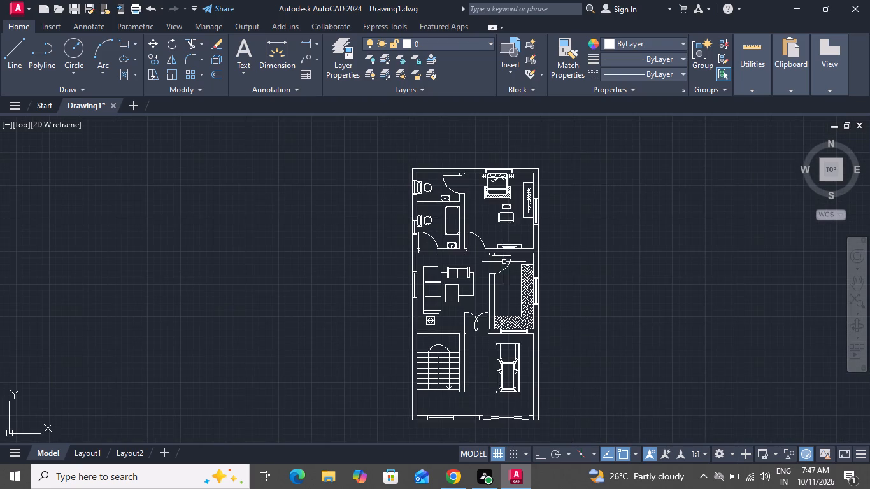
{"action": "scroll", "coordinate": [511, 182], "scroll_direction": "up", "scroll_amount": 2}
{"action": "scroll", "coordinate": [508, 236], "scroll_direction": "down", "scroll_amount": 1}
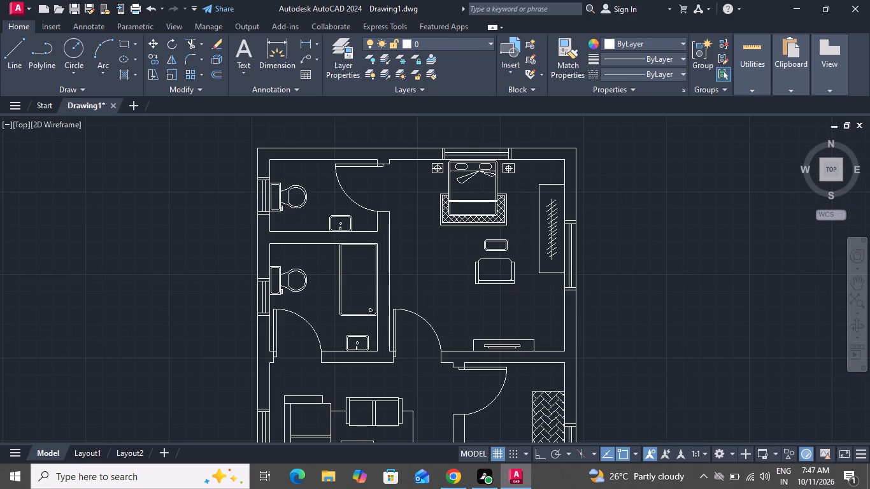
{"action": "scroll", "coordinate": [508, 236], "scroll_direction": "down", "scroll_amount": 1}
{"action": "scroll", "coordinate": [436, 242], "scroll_direction": "up", "scroll_amount": 3}
{"action": "scroll", "coordinate": [436, 241], "scroll_direction": "down", "scroll_amount": 2}
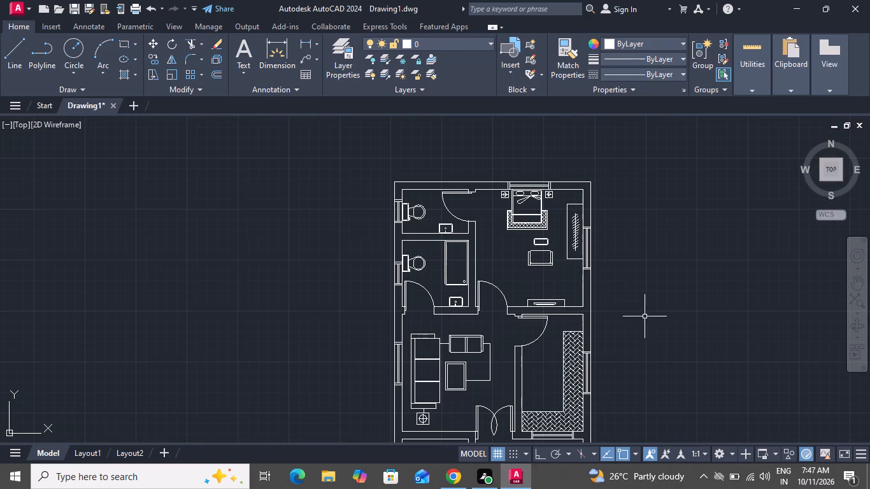
{"action": "scroll", "coordinate": [590, 328], "scroll_direction": "down", "scroll_amount": 2}
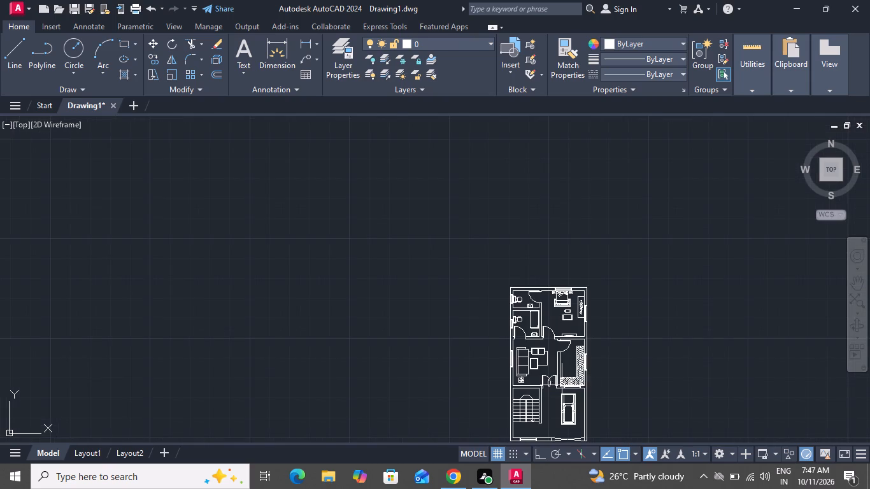
Draw a rounded rectangle, about 7" by 2'-5", against the living-room face of the kitchen wall, opposite the sofa.
{"action": "scroll", "coordinate": [561, 385], "scroll_direction": "up", "scroll_amount": 3}
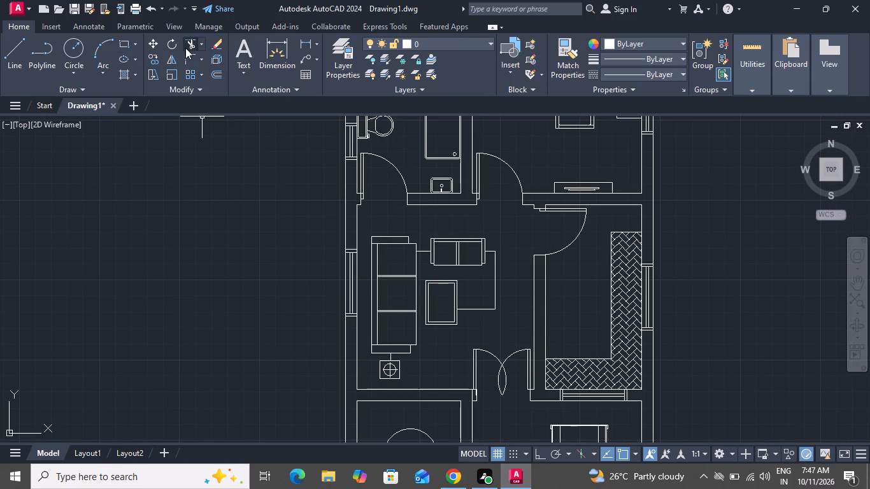
{"action": "left_click", "coordinate": [123, 46]}
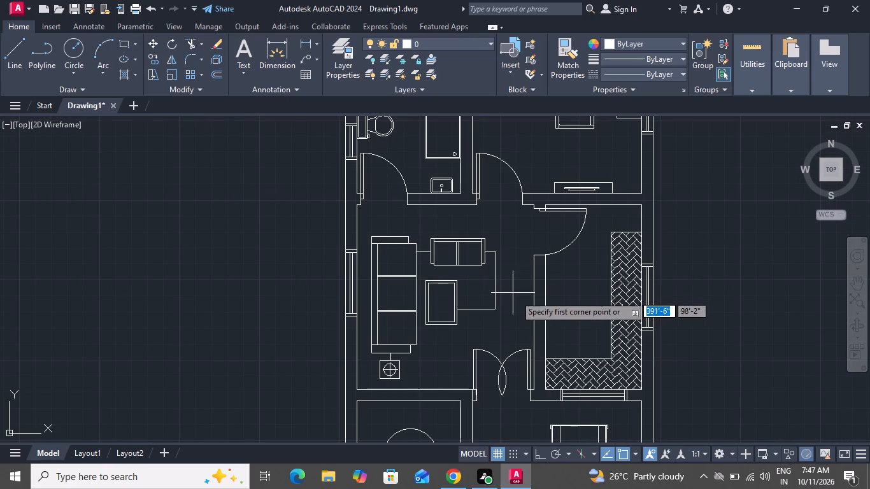
{"action": "scroll", "coordinate": [541, 296], "scroll_direction": "up", "scroll_amount": 2}
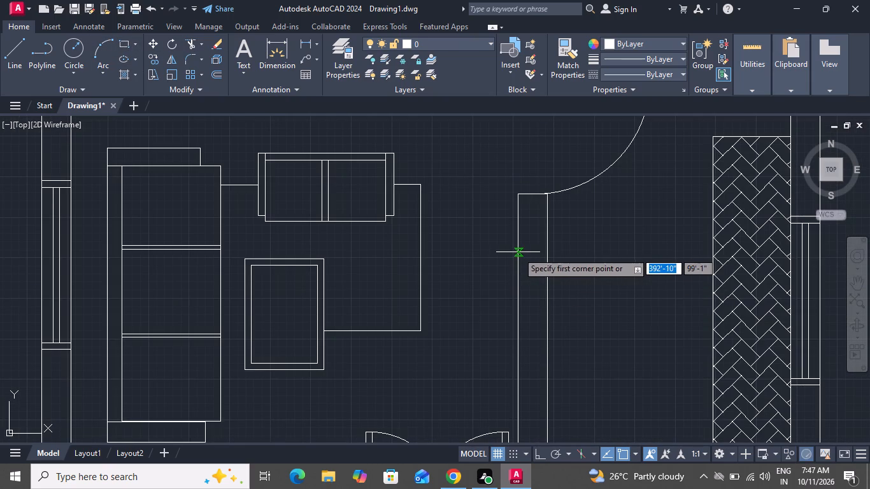
{"action": "left_click", "coordinate": [518, 249]}
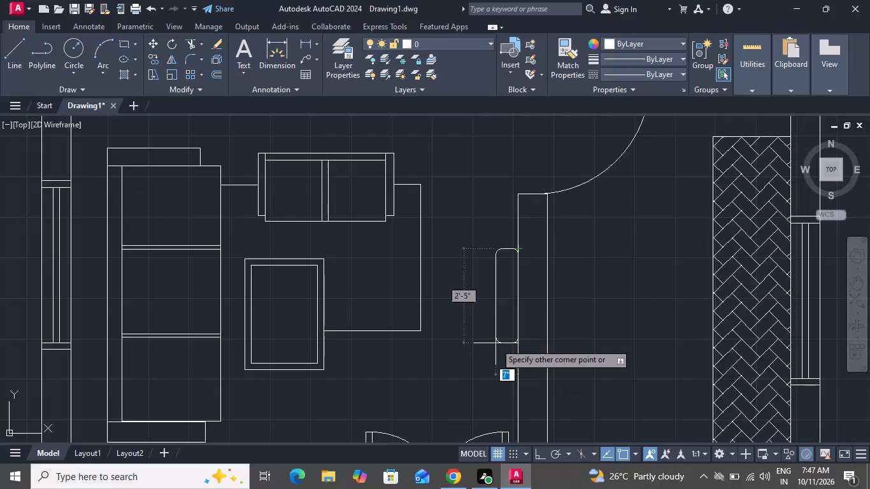
{"action": "left_click", "coordinate": [497, 343]}
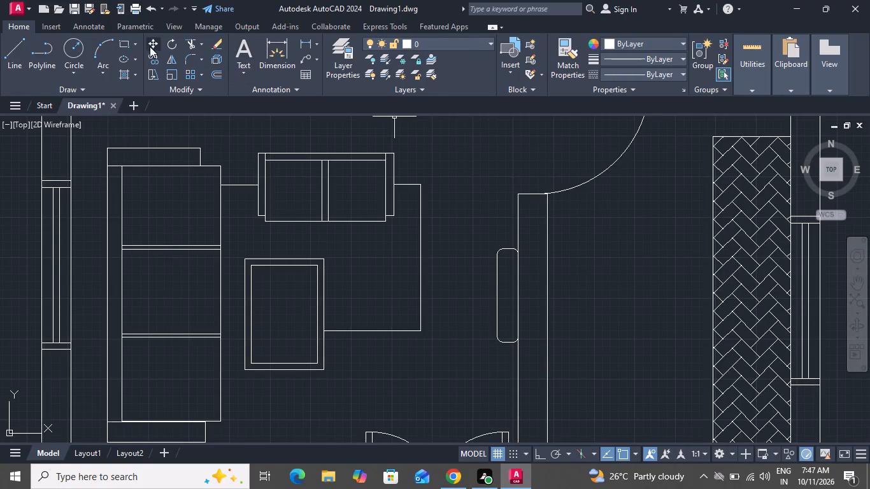
Draw a thin upright rectangle, about 1" by 1'-8", inside the rounded wall unit on the living-room side of the kitchen wall.
{"action": "left_click", "coordinate": [126, 44]}
{"action": "scroll", "coordinate": [483, 301], "scroll_direction": "up", "scroll_amount": 3}
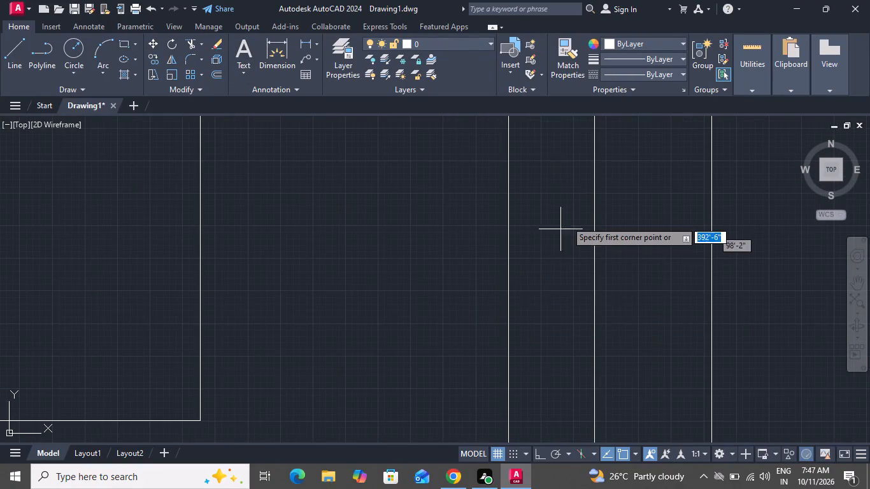
{"action": "scroll", "coordinate": [571, 202], "scroll_direction": "down", "scroll_amount": 1}
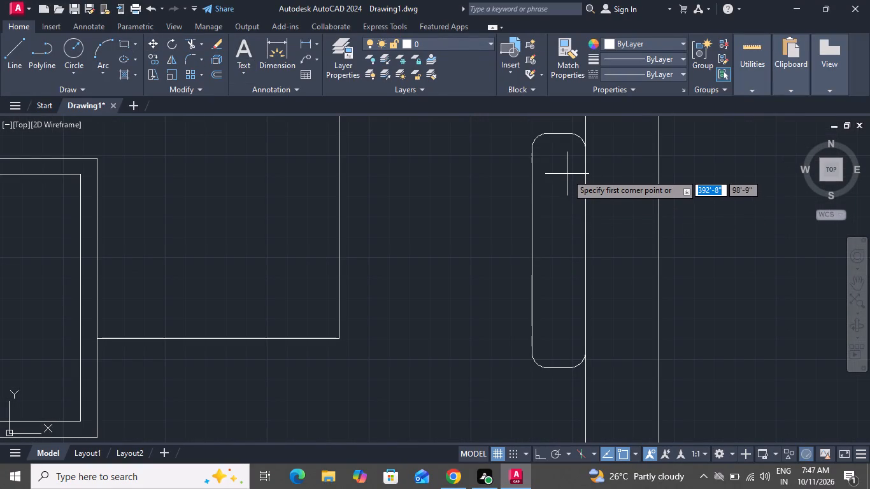
{"action": "left_click", "coordinate": [560, 172]}
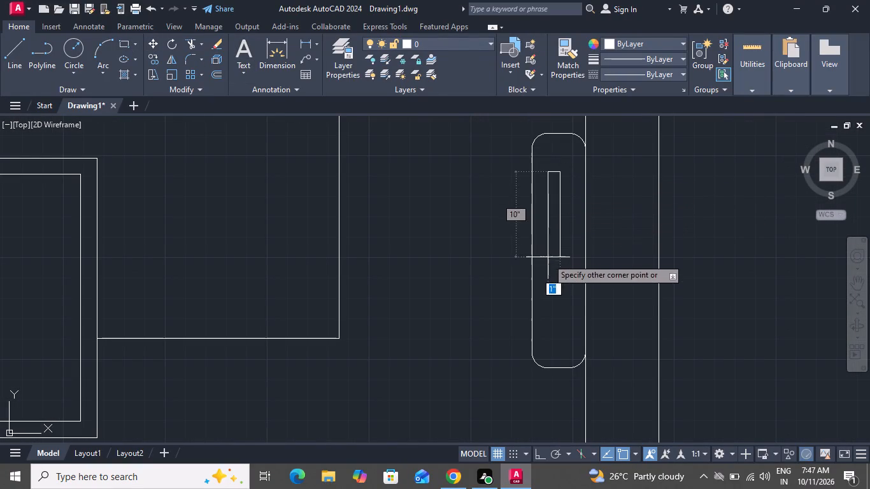
{"action": "left_click", "coordinate": [549, 341]}
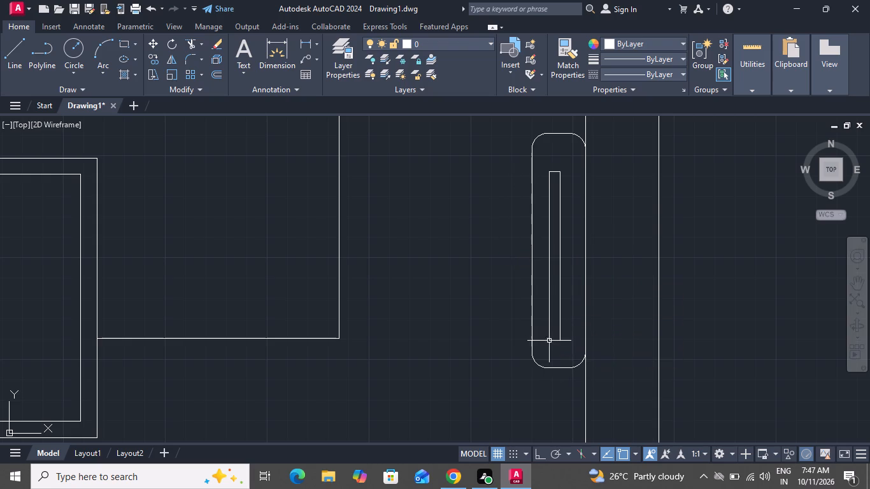
Draw a three-line trapezoid, about 1'-3" long, on the wall-facing side of the thin rectangle as its back casing.
{"action": "left_click", "coordinate": [19, 46]}
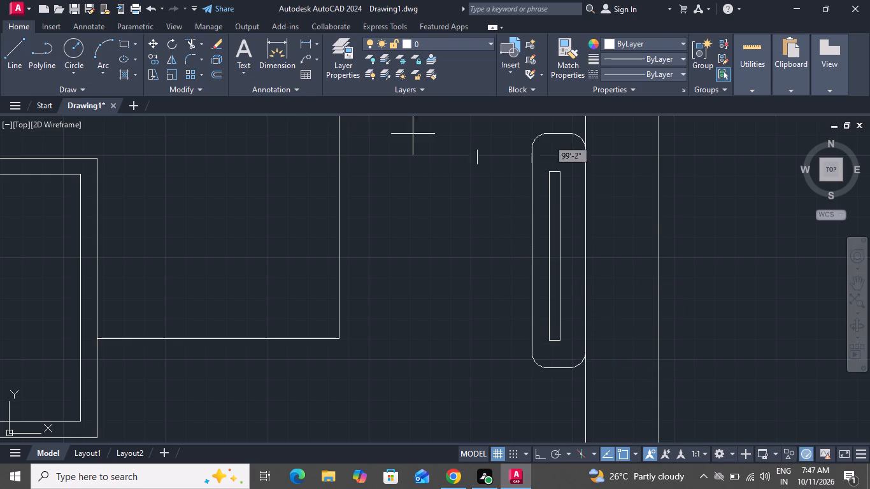
{"action": "left_click", "coordinate": [562, 201]}
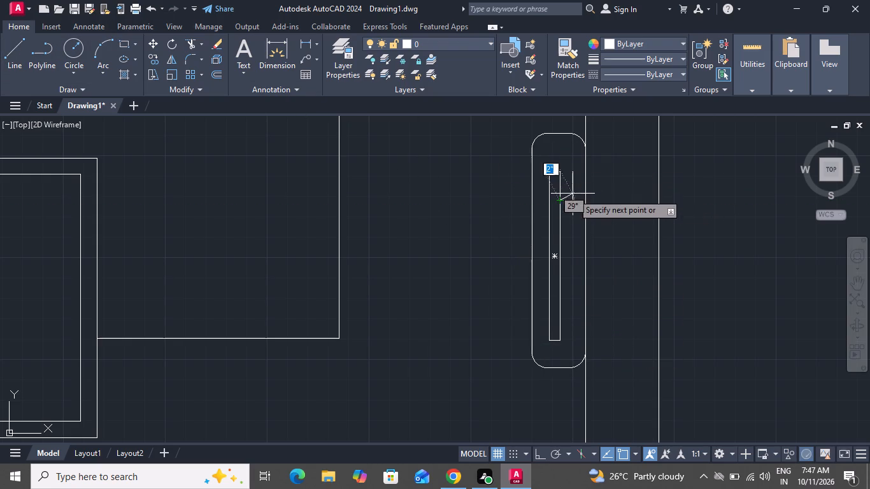
{"action": "scroll", "coordinate": [566, 191], "scroll_direction": "up", "scroll_amount": 2}
{"action": "left_click", "coordinate": [561, 199]}
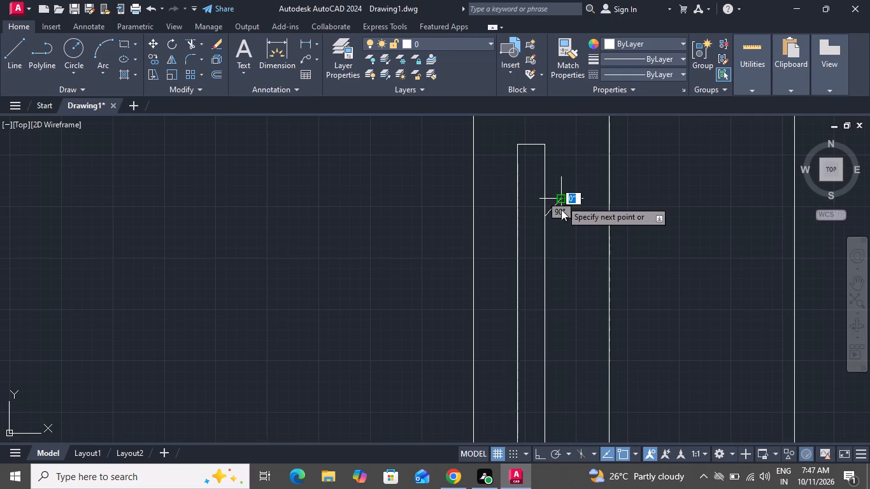
{"action": "scroll", "coordinate": [562, 294], "scroll_direction": "up", "scroll_amount": 1}
{"action": "scroll", "coordinate": [562, 294], "scroll_direction": "down", "scroll_amount": 4}
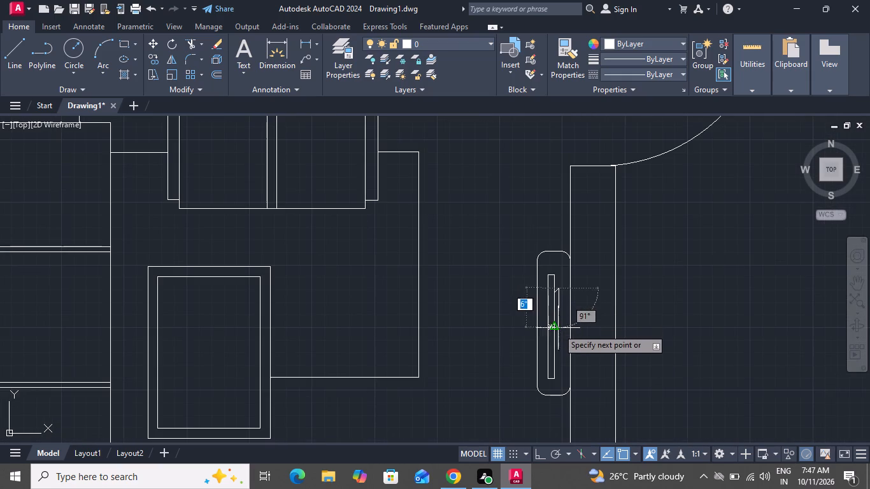
{"action": "scroll", "coordinate": [559, 353], "scroll_direction": "up", "scroll_amount": 4}
{"action": "scroll", "coordinate": [559, 353], "scroll_direction": "down", "scroll_amount": 3}
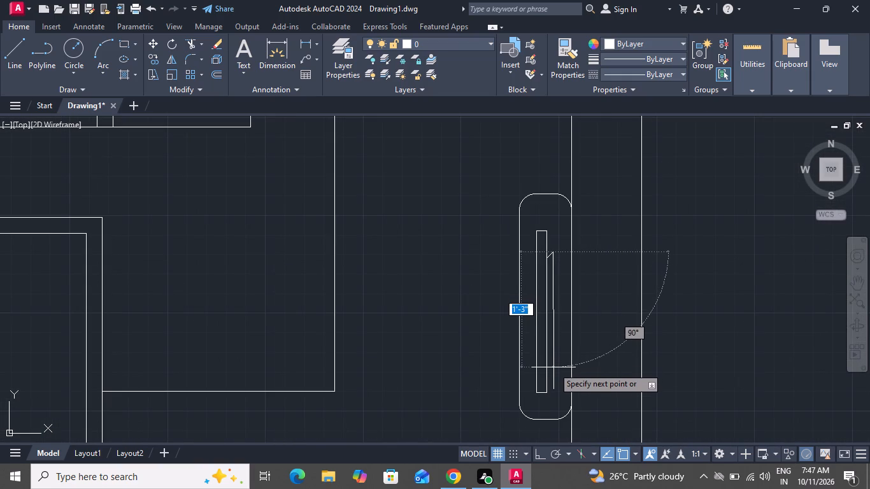
{"action": "scroll", "coordinate": [553, 367], "scroll_direction": "up", "scroll_amount": 2}
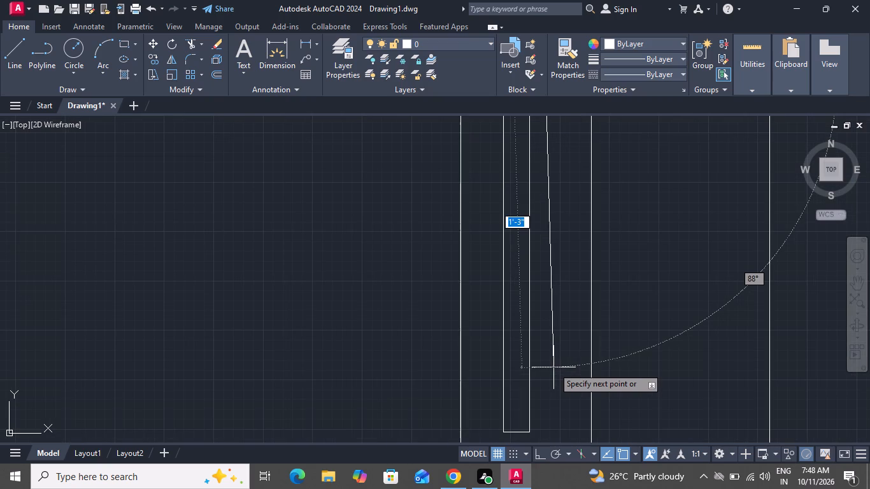
{"action": "left_click", "coordinate": [552, 372]}
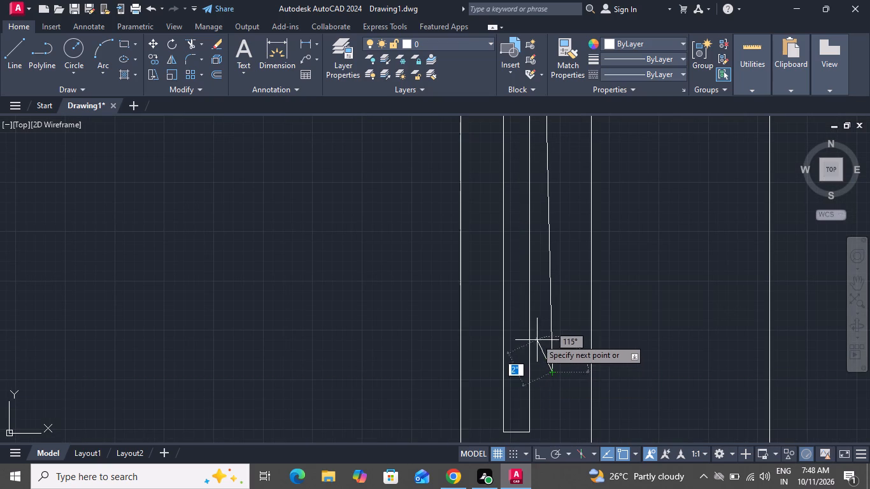
{"action": "left_click", "coordinate": [529, 335]}
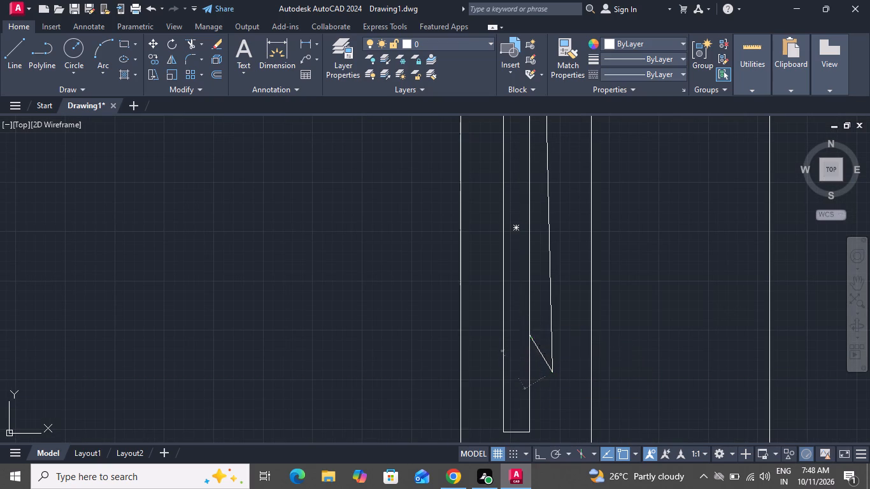
{"action": "right_click", "coordinate": [529, 335]}
{"action": "left_click", "coordinate": [565, 199]}
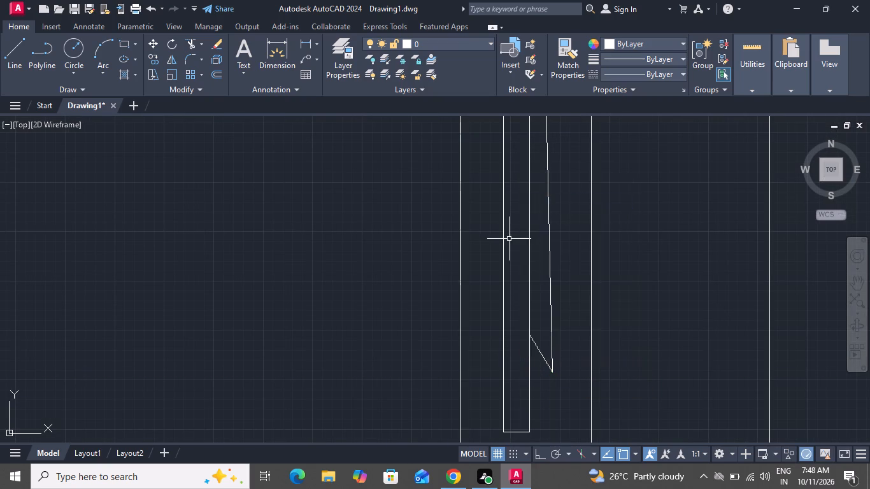
Hatch the thin rectangle and the trapezoid behind it with the SOLID pattern in black (0,0,0).
{"action": "scroll", "coordinate": [509, 239], "scroll_direction": "down", "scroll_amount": 2}
{"action": "scroll", "coordinate": [509, 239], "scroll_direction": "up", "scroll_amount": 1}
{"action": "scroll", "coordinate": [509, 239], "scroll_direction": "down", "scroll_amount": 1}
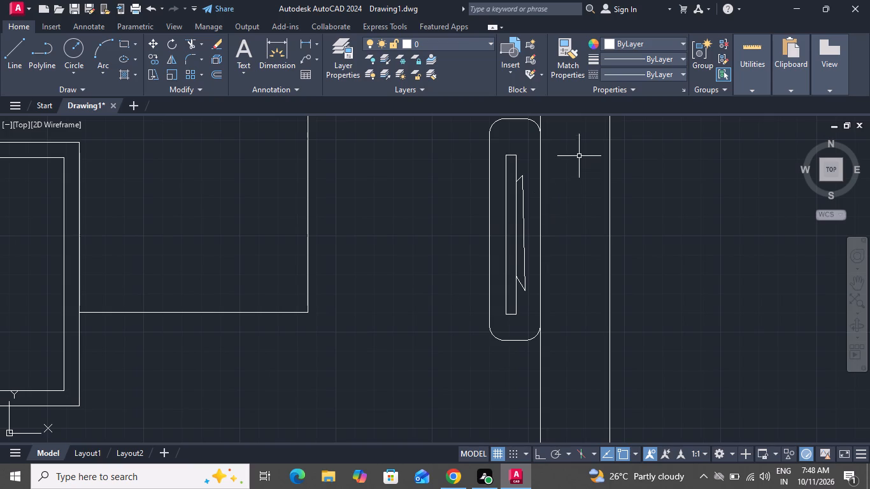
{"action": "left_click", "coordinate": [126, 74]}
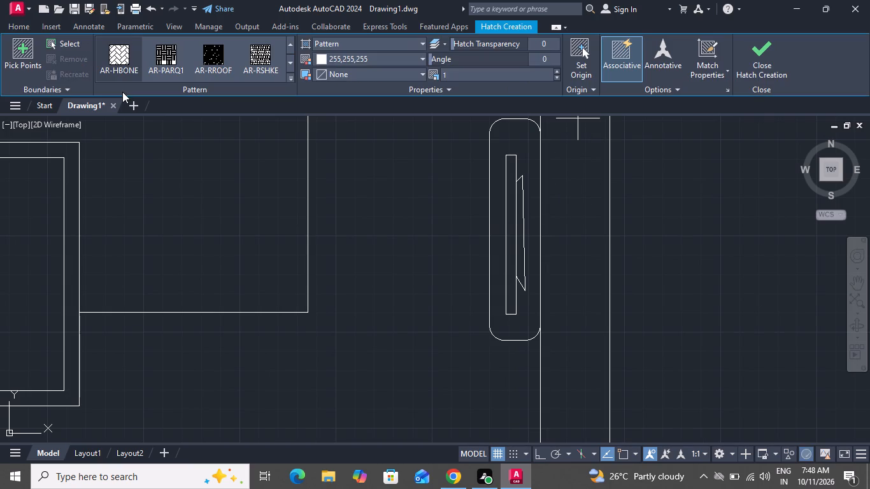
{"action": "scroll", "coordinate": [125, 68], "scroll_direction": "down", "scroll_amount": 7}
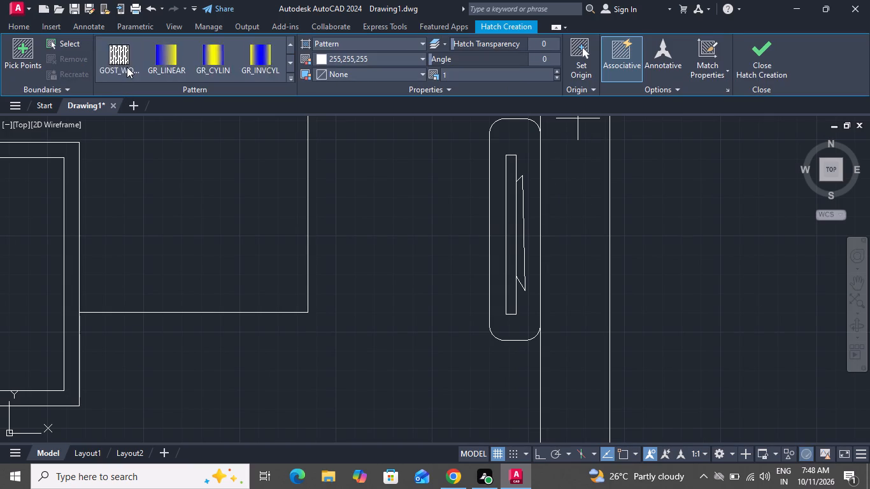
{"action": "scroll", "coordinate": [127, 67], "scroll_direction": "down", "scroll_amount": 1}
{"action": "scroll", "coordinate": [127, 67], "scroll_direction": "up", "scroll_amount": 1}
{"action": "scroll", "coordinate": [127, 67], "scroll_direction": "down", "scroll_amount": 1}
{"action": "scroll", "coordinate": [127, 67], "scroll_direction": "up", "scroll_amount": 13}
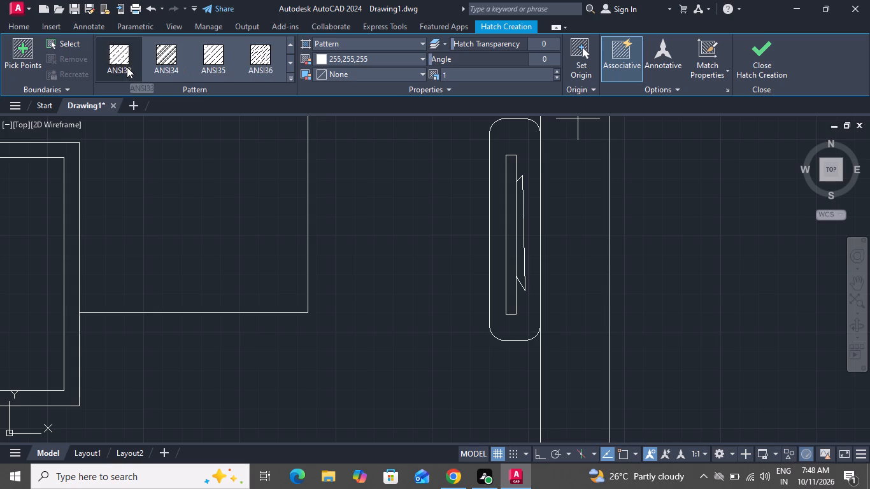
{"action": "scroll", "coordinate": [127, 67], "scroll_direction": "up", "scroll_amount": 1}
{"action": "scroll", "coordinate": [127, 67], "scroll_direction": "down", "scroll_amount": 1}
{"action": "scroll", "coordinate": [127, 67], "scroll_direction": "up", "scroll_amount": 1}
{"action": "scroll", "coordinate": [127, 67], "scroll_direction": "down", "scroll_amount": 1}
{"action": "scroll", "coordinate": [127, 67], "scroll_direction": "up", "scroll_amount": 3}
{"action": "scroll", "coordinate": [127, 67], "scroll_direction": "down", "scroll_amount": 1}
{"action": "scroll", "coordinate": [127, 67], "scroll_direction": "up", "scroll_amount": 2}
{"action": "left_click", "coordinate": [124, 55]}
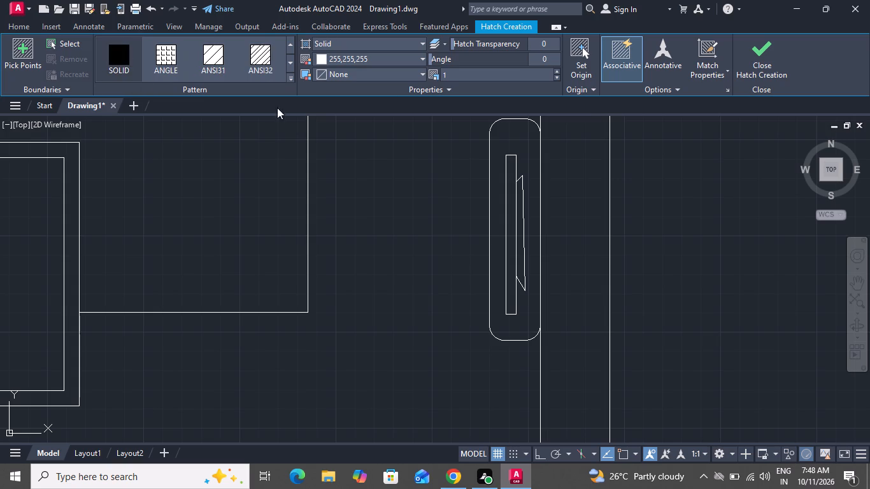
{"action": "left_click", "coordinate": [510, 216]}
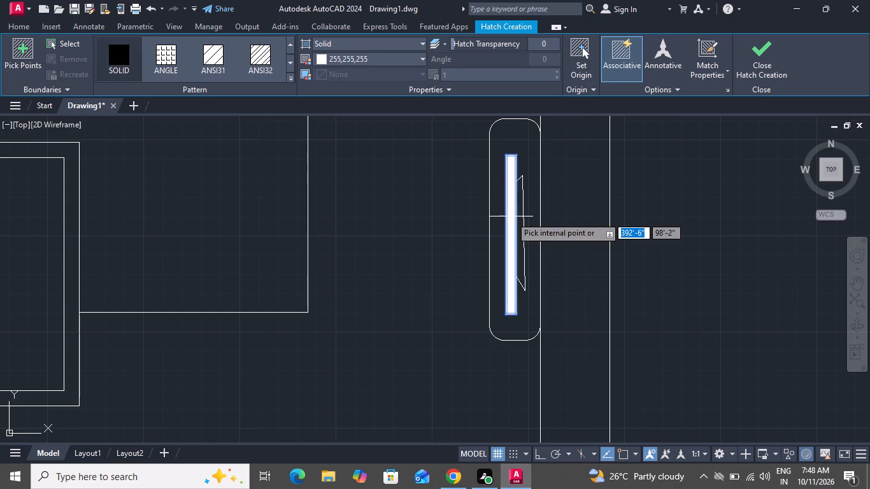
{"action": "scroll", "coordinate": [526, 223], "scroll_direction": "up", "scroll_amount": 3}
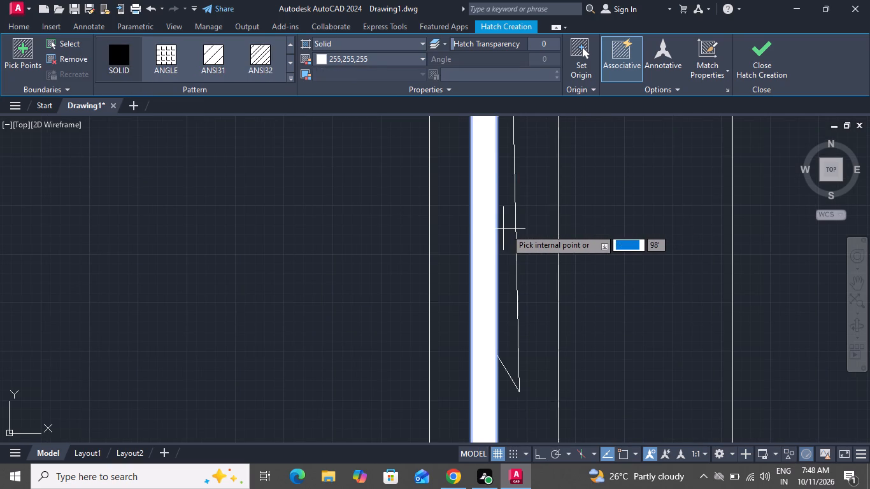
{"action": "left_click", "coordinate": [506, 229]}
{"action": "left_click", "coordinate": [343, 57]}
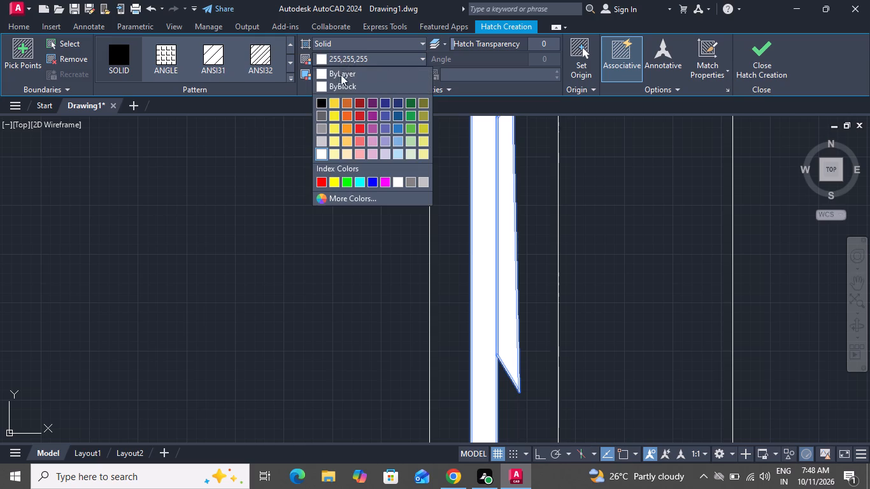
{"action": "left_click", "coordinate": [321, 102]}
{"action": "scroll", "coordinate": [323, 170], "scroll_direction": "up", "scroll_amount": 1}
{"action": "scroll", "coordinate": [323, 171], "scroll_direction": "down", "scroll_amount": 2}
{"action": "right_click", "coordinate": [318, 187]}
{"action": "left_click", "coordinate": [326, 207]}
Hatch the remaining area inside the rounded wall unit with the SOLID pattern in grey, index colour 8.
{"action": "scroll", "coordinate": [326, 207], "scroll_direction": "down", "scroll_amount": 3}
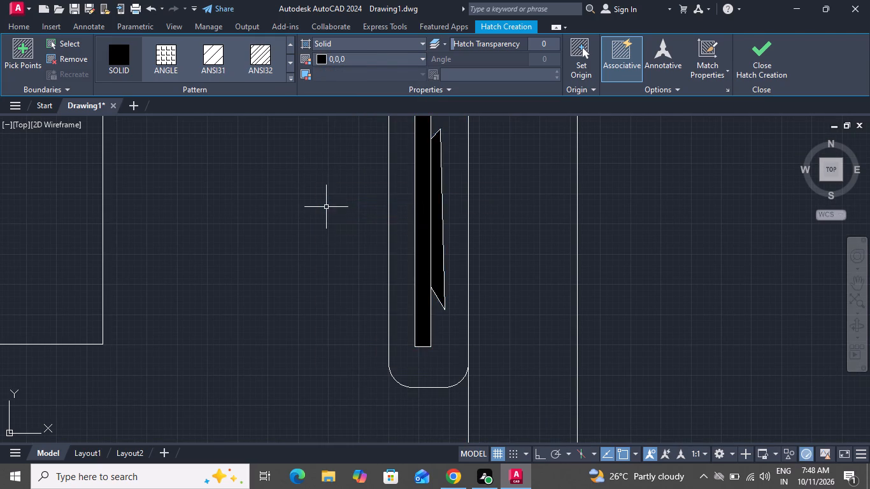
{"action": "scroll", "coordinate": [326, 207], "scroll_direction": "down", "scroll_amount": 1}
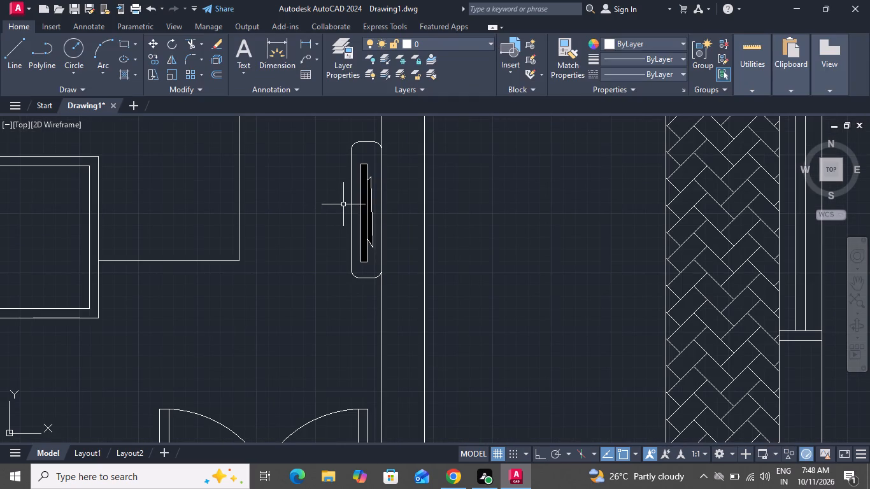
{"action": "scroll", "coordinate": [467, 182], "scroll_direction": "up", "scroll_amount": 1}
{"action": "scroll", "coordinate": [469, 184], "scroll_direction": "down", "scroll_amount": 1}
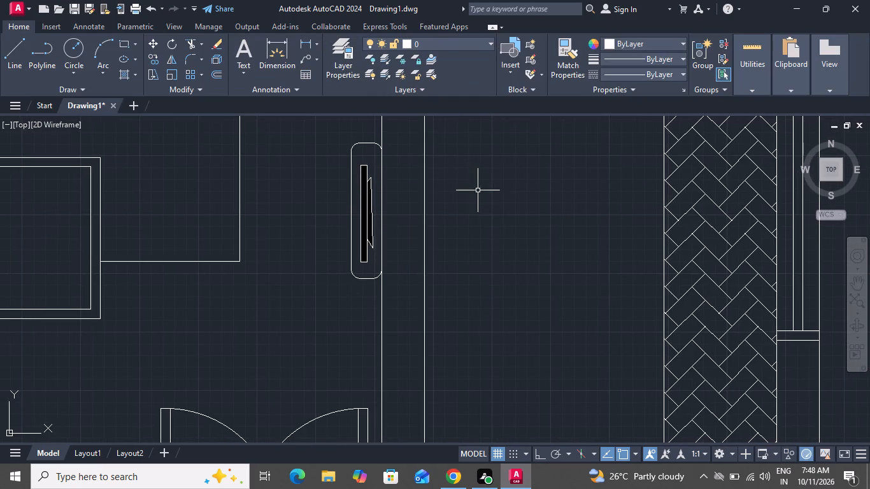
{"action": "scroll", "coordinate": [478, 191], "scroll_direction": "down", "scroll_amount": 2}
{"action": "scroll", "coordinate": [478, 192], "scroll_direction": "up", "scroll_amount": 1}
{"action": "scroll", "coordinate": [488, 193], "scroll_direction": "down", "scroll_amount": 2}
{"action": "scroll", "coordinate": [457, 190], "scroll_direction": "up", "scroll_amount": 1}
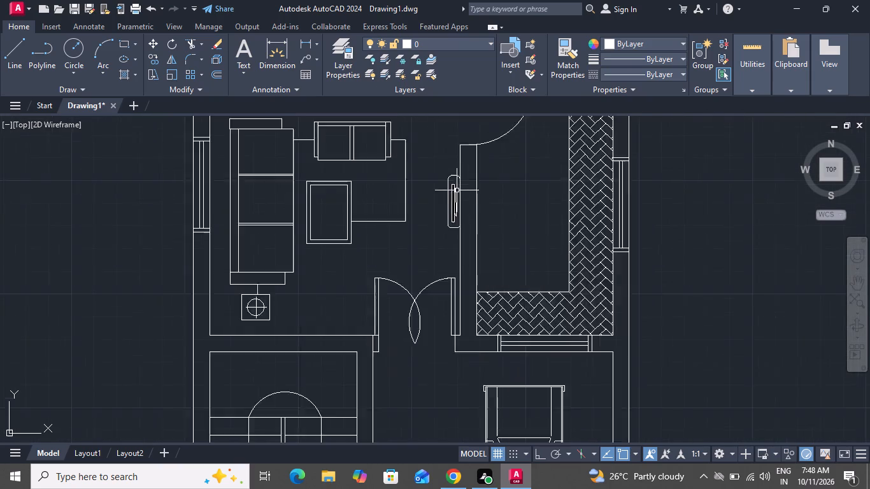
{"action": "scroll", "coordinate": [457, 190], "scroll_direction": "up", "scroll_amount": 4}
{"action": "left_click", "coordinate": [118, 71]}
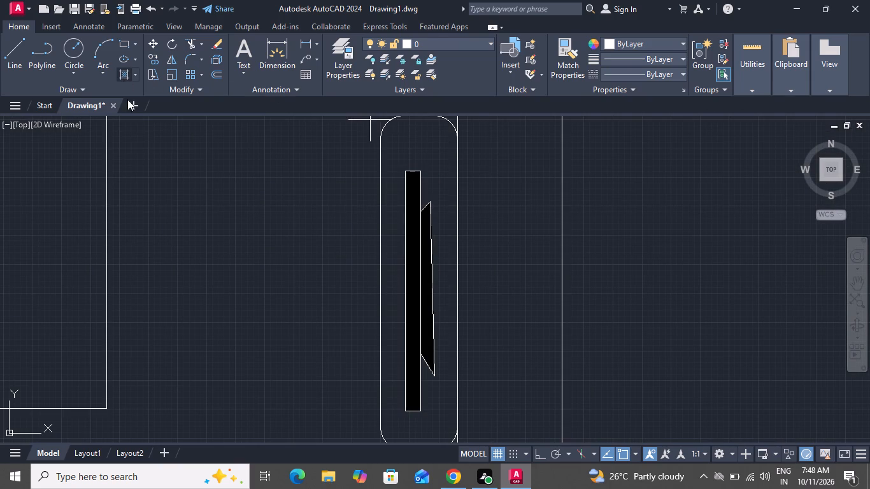
{"action": "left_click", "coordinate": [131, 65]}
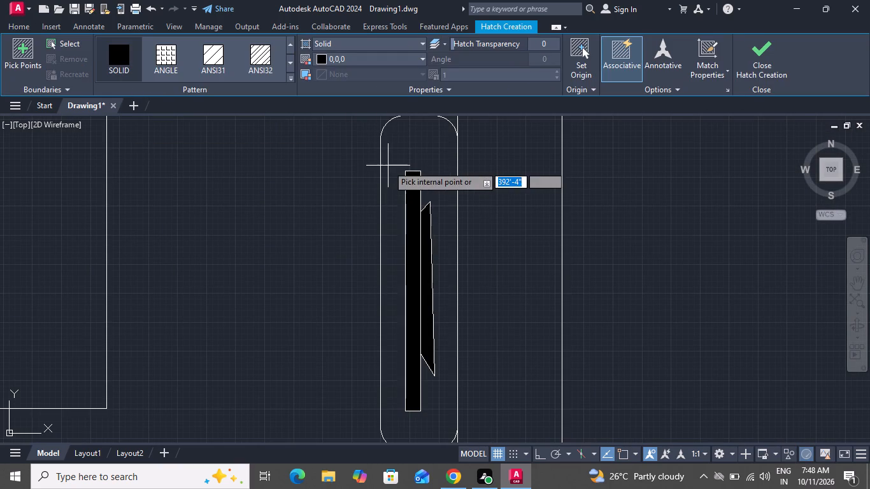
{"action": "left_click", "coordinate": [404, 156]}
{"action": "left_click", "coordinate": [352, 61]}
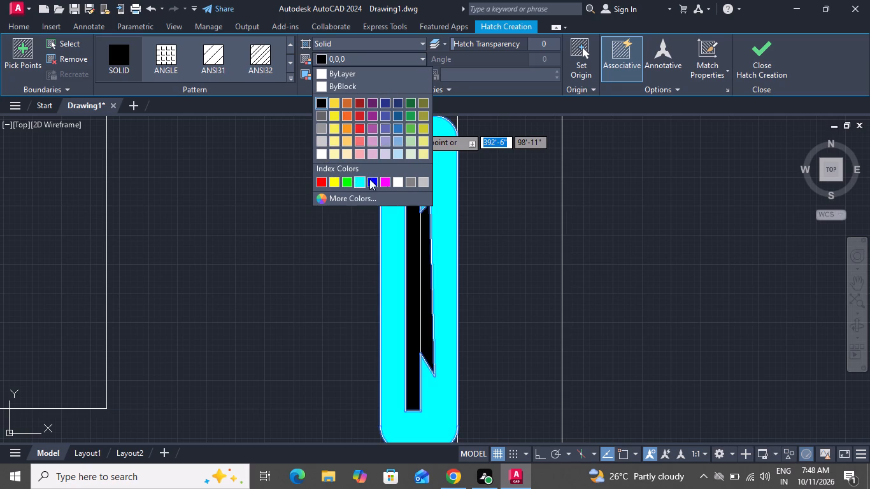
{"action": "left_click", "coordinate": [408, 179]}
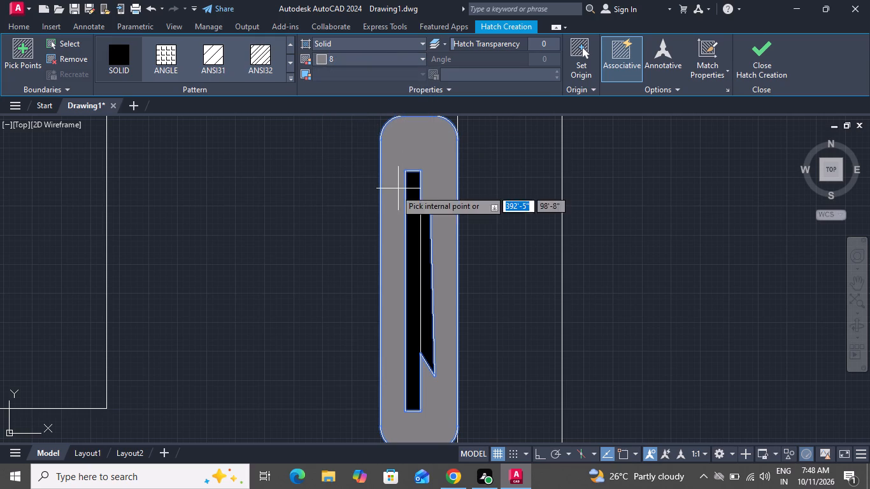
{"action": "right_click", "coordinate": [290, 194]}
{"action": "left_click", "coordinate": [305, 213]}
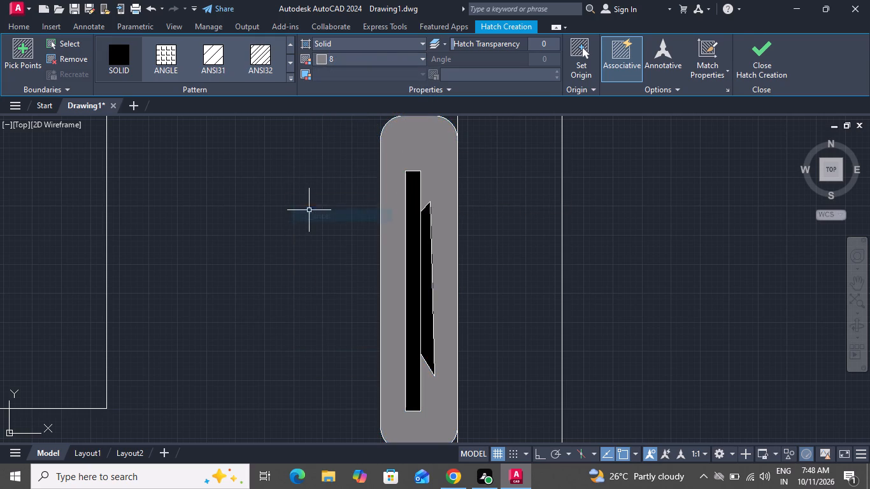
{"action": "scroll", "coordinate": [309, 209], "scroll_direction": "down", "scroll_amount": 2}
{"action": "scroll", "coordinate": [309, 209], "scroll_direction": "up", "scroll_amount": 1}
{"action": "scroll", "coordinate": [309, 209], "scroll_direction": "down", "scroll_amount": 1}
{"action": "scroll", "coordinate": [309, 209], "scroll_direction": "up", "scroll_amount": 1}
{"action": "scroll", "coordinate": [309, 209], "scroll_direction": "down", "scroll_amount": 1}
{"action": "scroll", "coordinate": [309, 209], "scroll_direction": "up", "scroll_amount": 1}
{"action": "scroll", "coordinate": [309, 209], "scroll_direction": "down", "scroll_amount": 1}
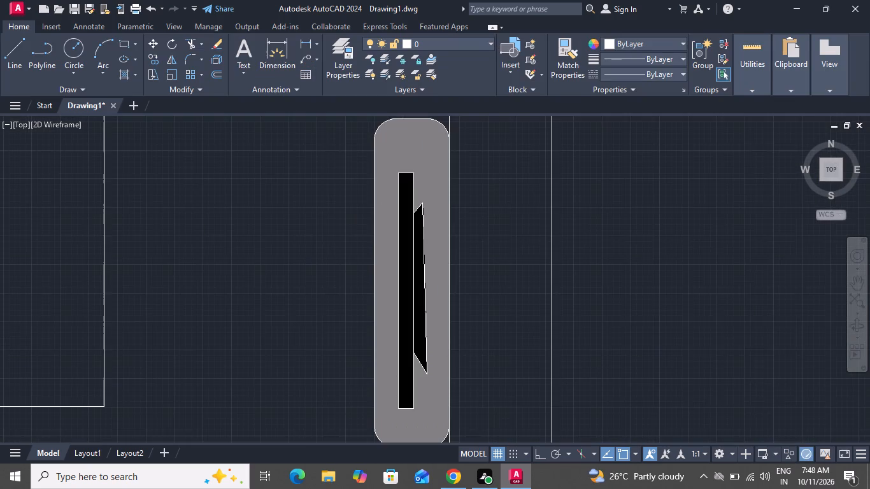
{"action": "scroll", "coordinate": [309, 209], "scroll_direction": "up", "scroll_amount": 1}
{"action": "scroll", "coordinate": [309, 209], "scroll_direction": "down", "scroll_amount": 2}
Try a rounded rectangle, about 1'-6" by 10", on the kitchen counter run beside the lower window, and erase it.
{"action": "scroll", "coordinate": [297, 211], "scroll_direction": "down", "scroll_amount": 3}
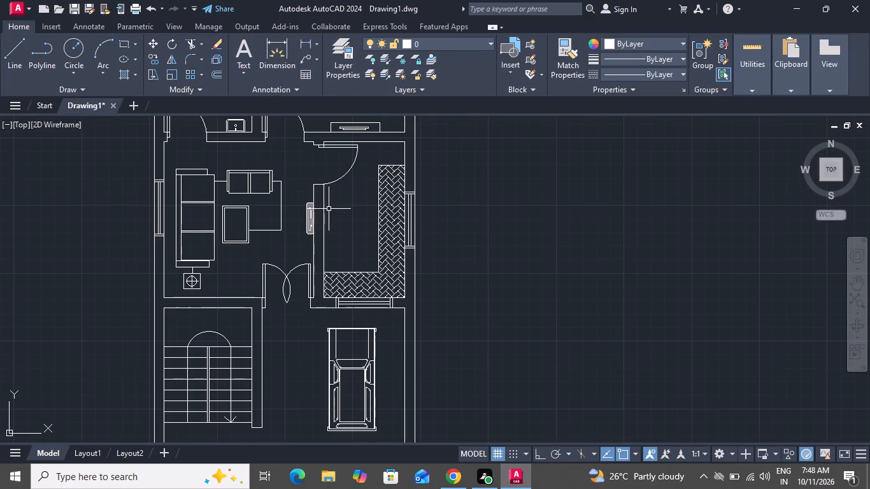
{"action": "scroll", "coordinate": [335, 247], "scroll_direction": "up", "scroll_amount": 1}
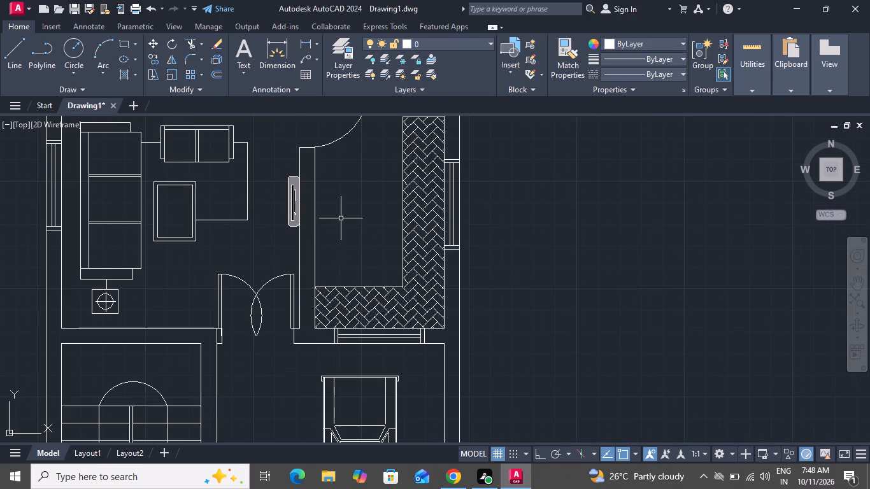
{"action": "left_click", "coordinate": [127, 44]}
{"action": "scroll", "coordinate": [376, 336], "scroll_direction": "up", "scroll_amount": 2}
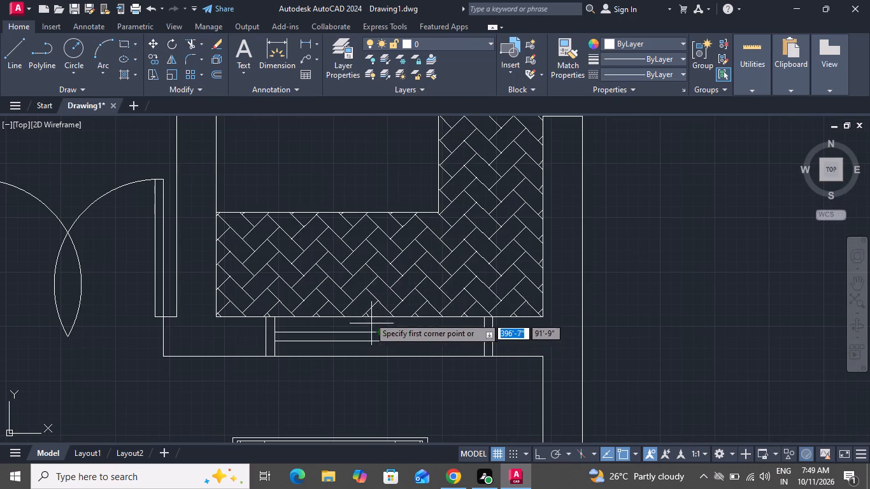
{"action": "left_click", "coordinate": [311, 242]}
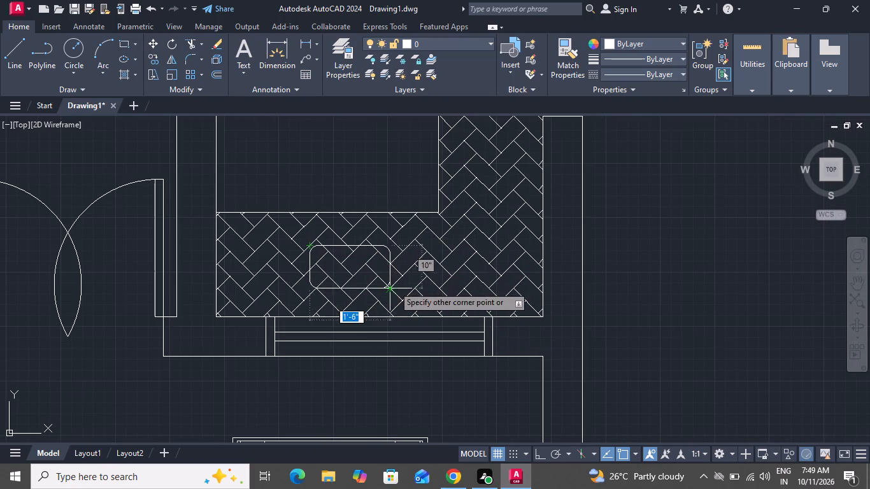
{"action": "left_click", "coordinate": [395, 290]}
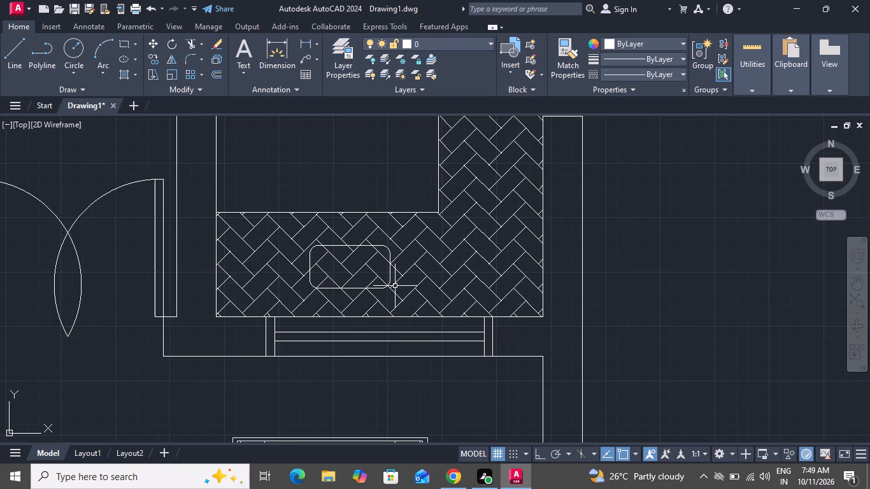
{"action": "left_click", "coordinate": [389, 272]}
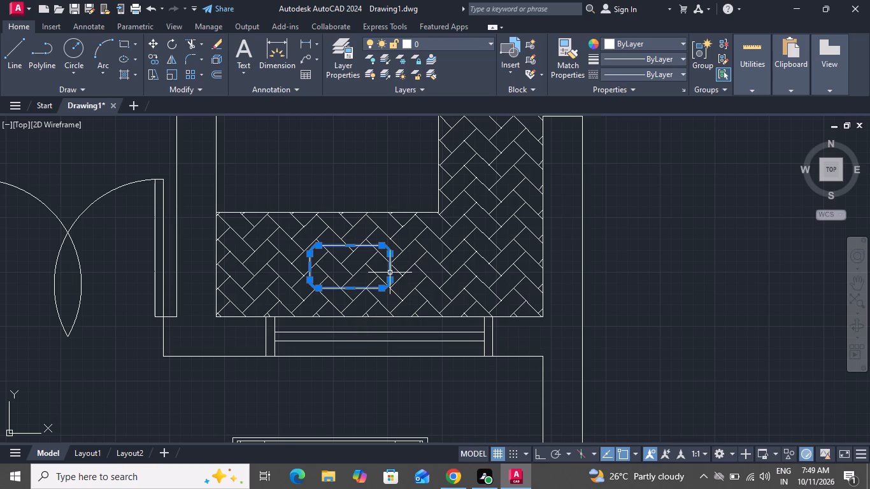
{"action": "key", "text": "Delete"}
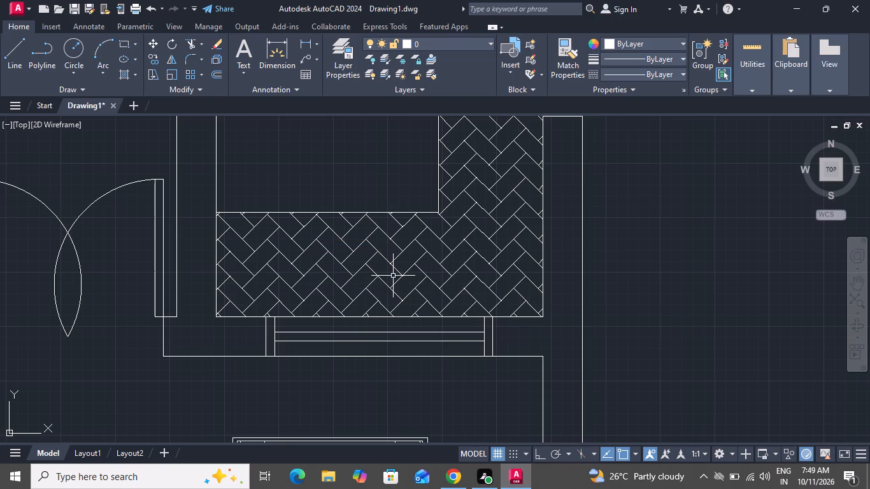
Insert the Range-Oven - 30 in top and Sink-double - 36 in top blocks from Kitchens.dwg in DesignCenter, beside the house plan.
{"action": "type", "text": "dc"}
{"action": "key", "text": "space"}
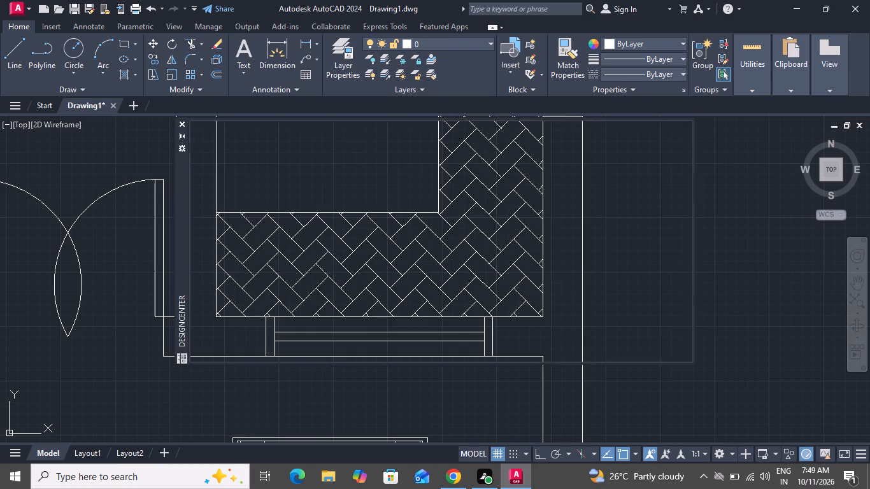
{"action": "scroll", "coordinate": [531, 253], "scroll_direction": "down", "scroll_amount": 2}
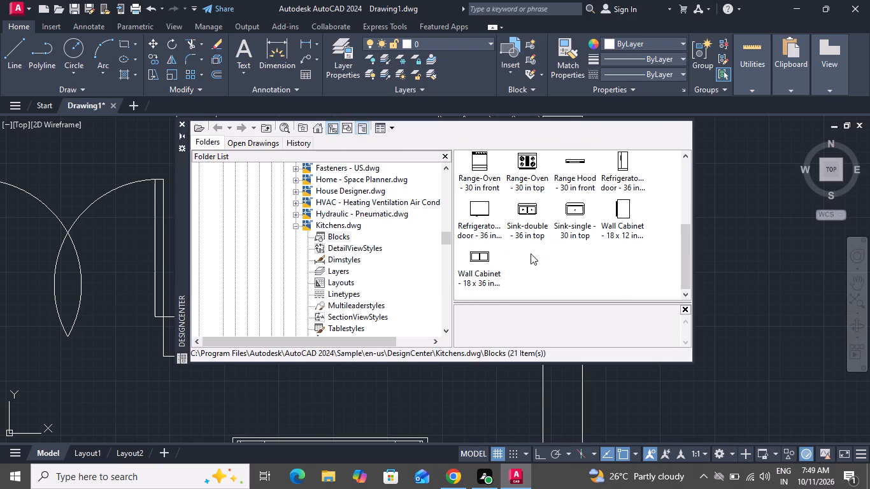
{"action": "left_click_drag", "start_coordinate": [528, 157], "coordinate": [708, 290]}
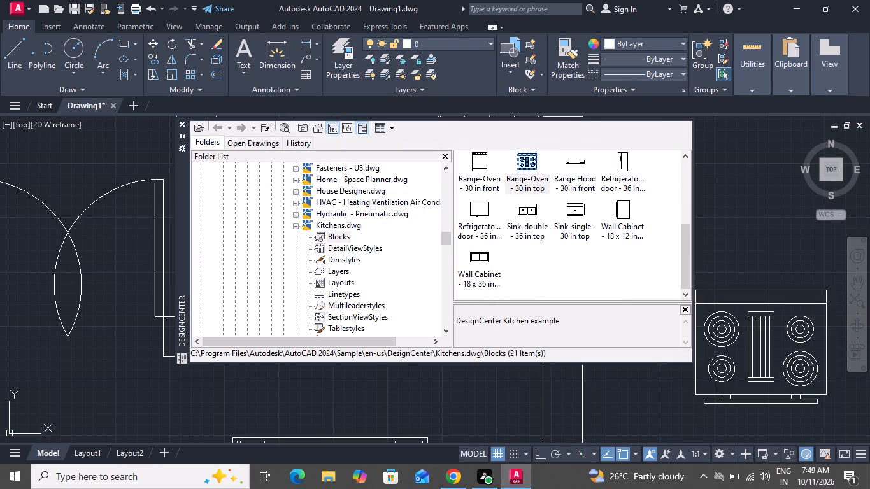
{"action": "left_click_drag", "start_coordinate": [708, 290], "coordinate": [710, 290]}
{"action": "left_click_drag", "start_coordinate": [528, 213], "coordinate": [732, 218]}
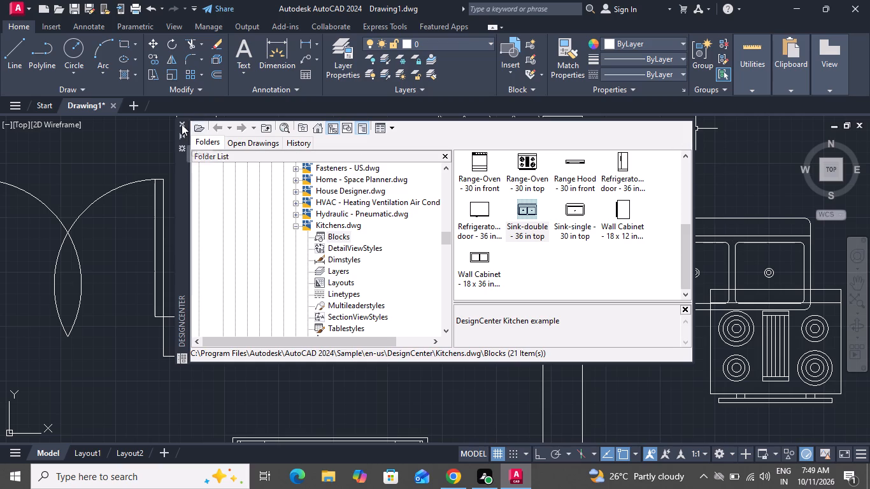
{"action": "left_click", "coordinate": [182, 124]}
{"action": "scroll", "coordinate": [276, 257], "scroll_direction": "up", "scroll_amount": 1}
{"action": "scroll", "coordinate": [276, 257], "scroll_direction": "down", "scroll_amount": 1}
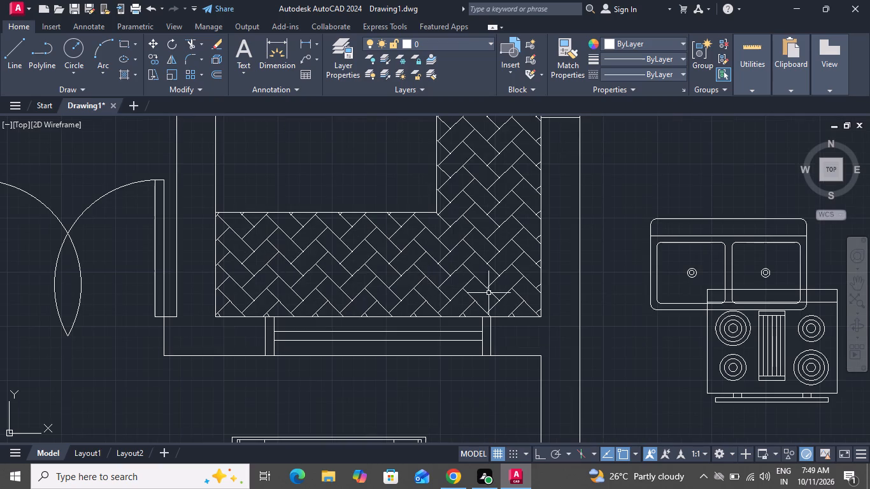
Rotate the range-oven block 180° about its corner with Ortho on.
{"action": "scroll", "coordinate": [516, 288], "scroll_direction": "down", "scroll_amount": 2}
{"action": "left_click", "coordinate": [604, 315]}
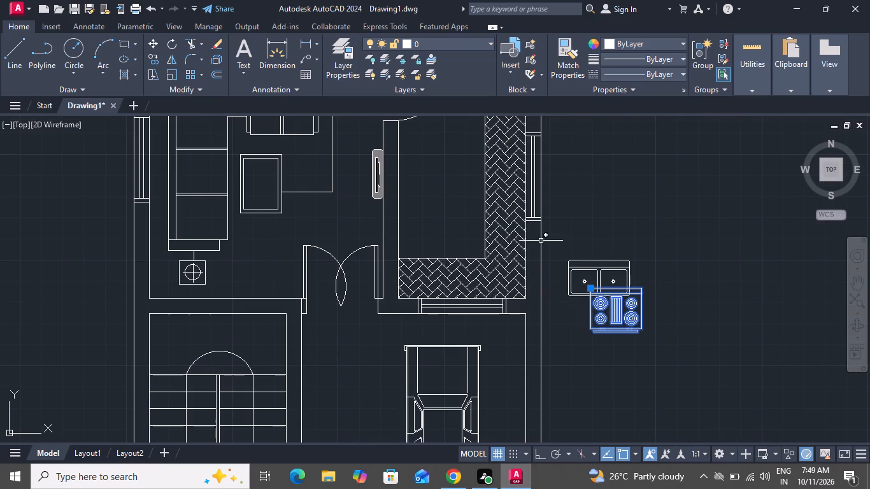
{"action": "left_click", "coordinate": [171, 41]}
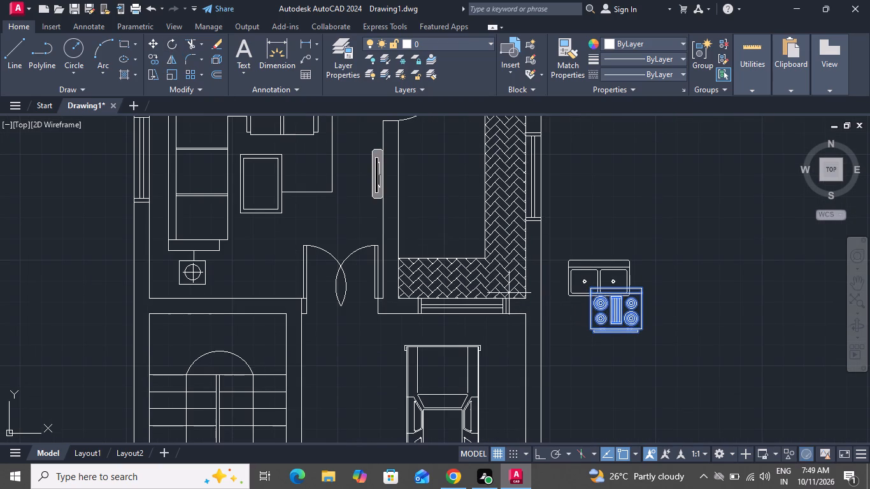
{"action": "left_click", "coordinate": [589, 325]}
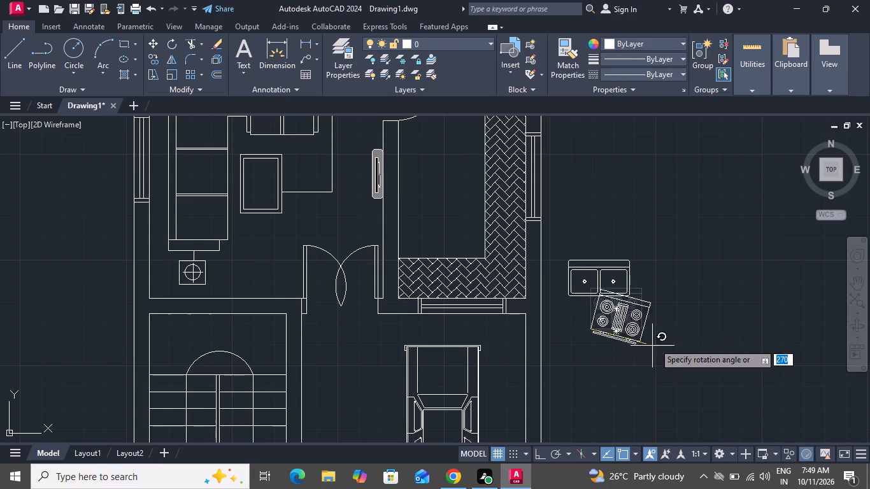
{"action": "left_click", "coordinate": [536, 451]}
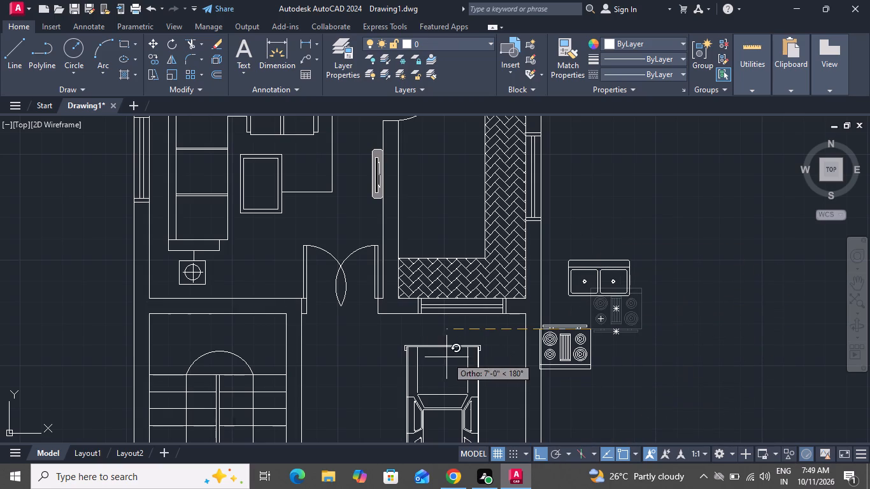
{"action": "left_click", "coordinate": [349, 348]}
Move the range-oven block by its centre, with Ortho off, onto the kitchen counter run beside the lower window.
{"action": "scroll", "coordinate": [574, 355], "scroll_direction": "up", "scroll_amount": 2}
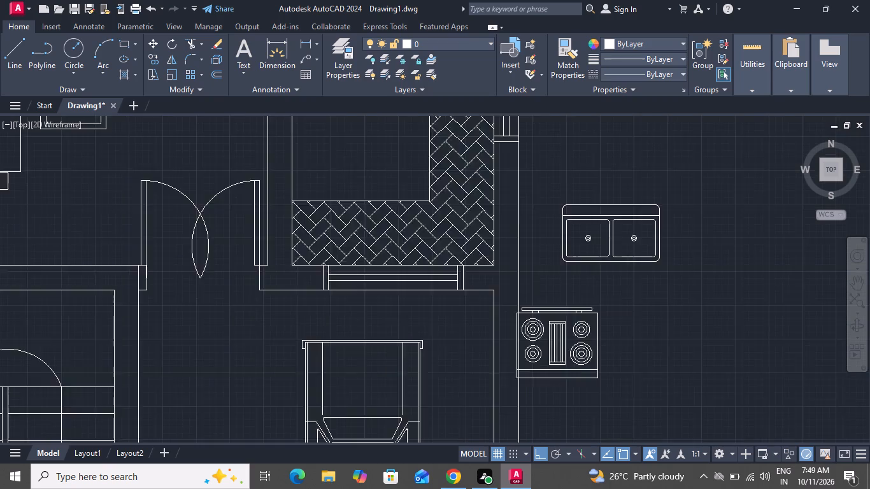
{"action": "left_click", "coordinate": [547, 341]}
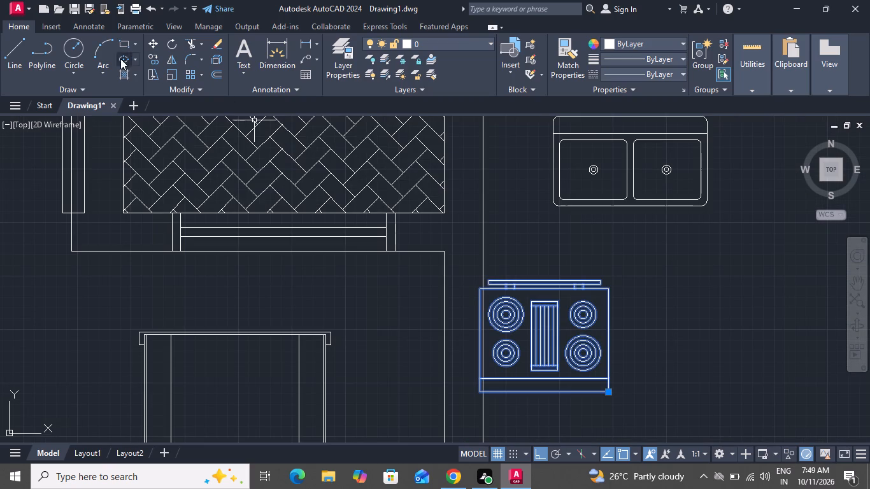
{"action": "left_click", "coordinate": [152, 48]}
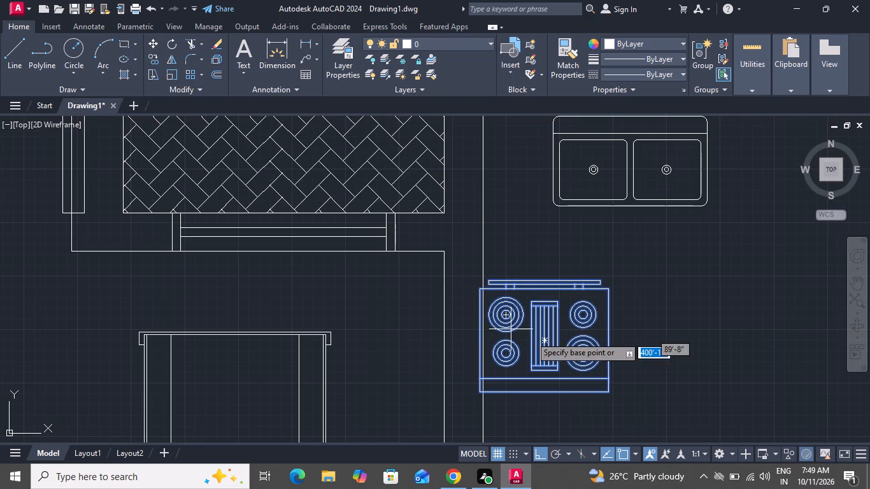
{"action": "left_click", "coordinate": [548, 340]}
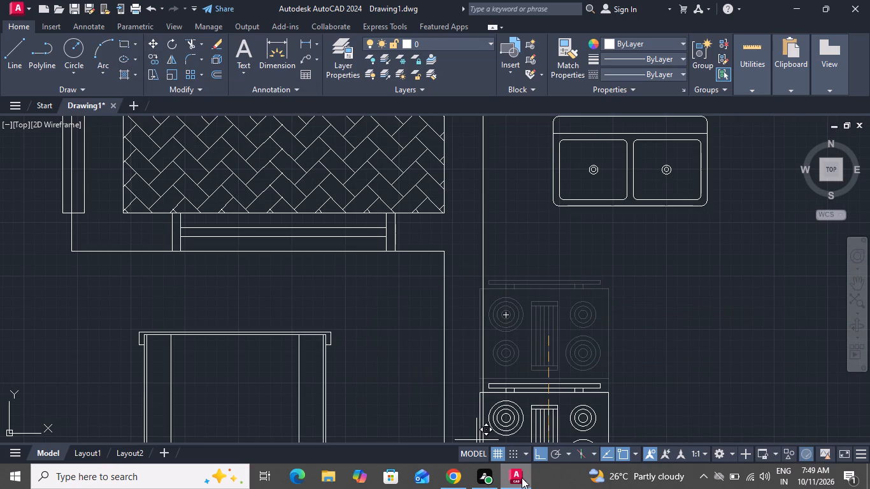
{"action": "left_click", "coordinate": [538, 455]}
{"action": "scroll", "coordinate": [529, 435], "scroll_direction": "down", "scroll_amount": 3}
{"action": "scroll", "coordinate": [464, 351], "scroll_direction": "up", "scroll_amount": 1}
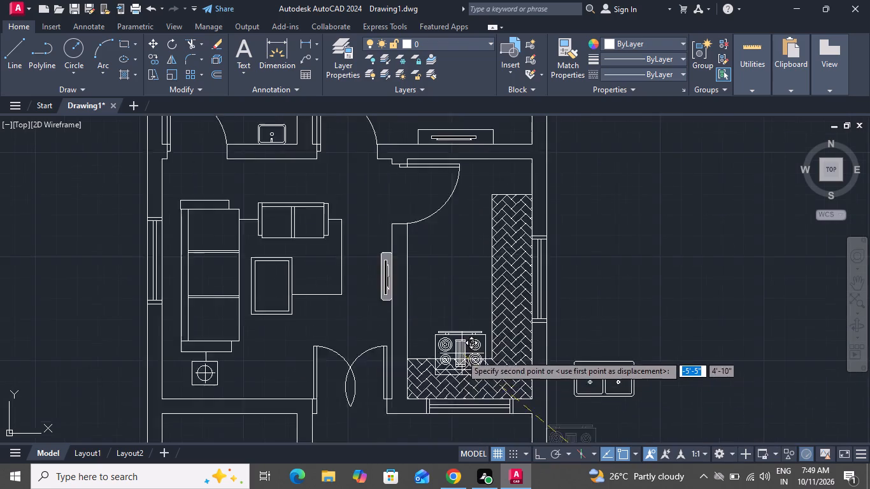
{"action": "scroll", "coordinate": [458, 359], "scroll_direction": "up", "scroll_amount": 2}
{"action": "scroll", "coordinate": [460, 367], "scroll_direction": "down", "scroll_amount": 2}
{"action": "scroll", "coordinate": [461, 378], "scroll_direction": "up", "scroll_amount": 3}
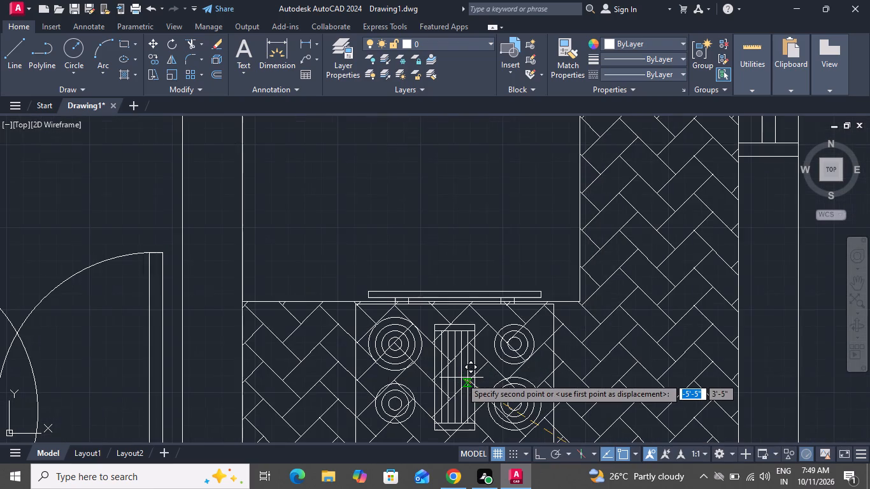
{"action": "scroll", "coordinate": [462, 372], "scroll_direction": "down", "scroll_amount": 2}
{"action": "scroll", "coordinate": [452, 385], "scroll_direction": "up", "scroll_amount": 4}
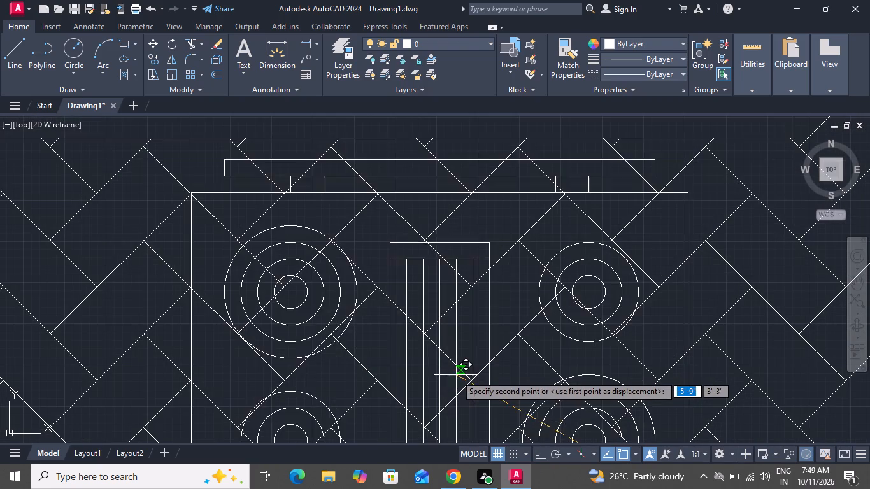
{"action": "left_click", "coordinate": [458, 360]}
{"action": "scroll", "coordinate": [464, 353], "scroll_direction": "down", "scroll_amount": 1}
{"action": "scroll", "coordinate": [464, 353], "scroll_direction": "up", "scroll_amount": 1}
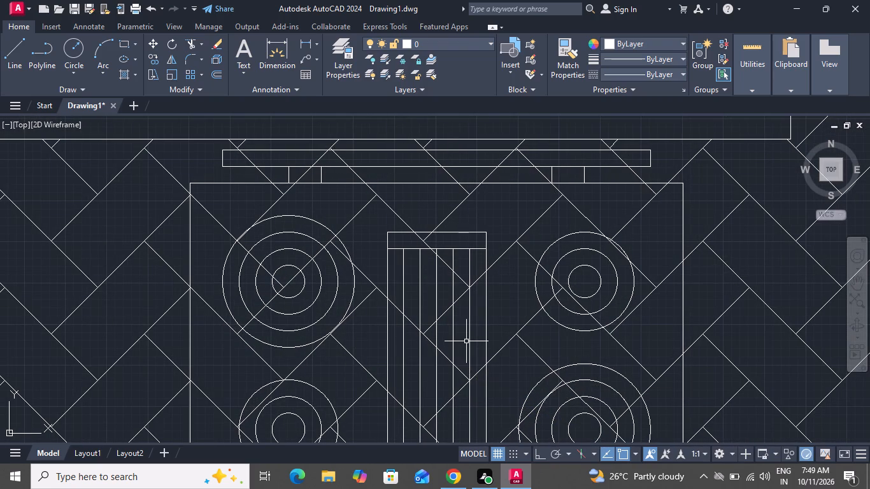
Scale the range-oven block about its centre to roughly half size so it fits within the counter depth.
{"action": "left_click", "coordinate": [467, 339]}
{"action": "scroll", "coordinate": [471, 333], "scroll_direction": "down", "scroll_amount": 3}
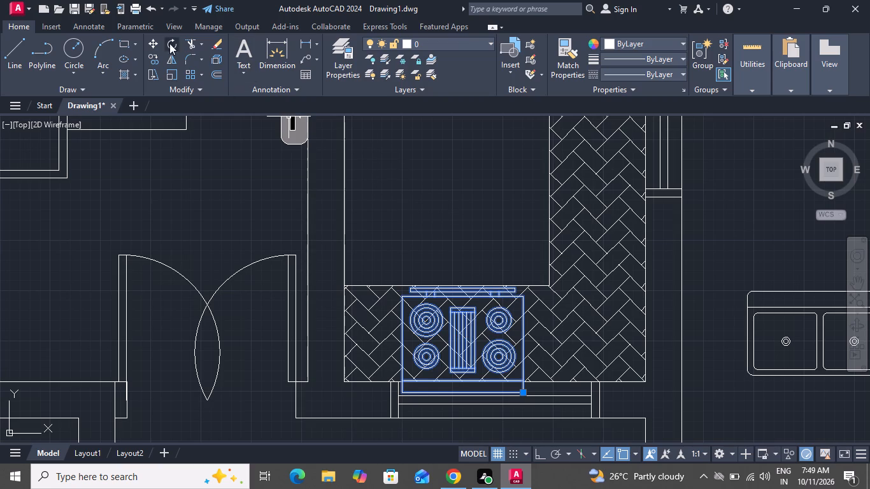
{"action": "left_click", "coordinate": [171, 69]}
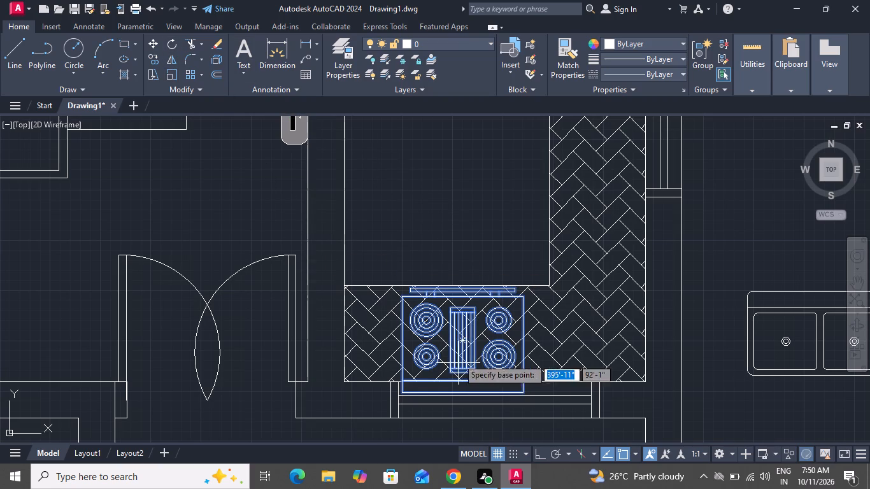
{"action": "left_click", "coordinate": [462, 343]}
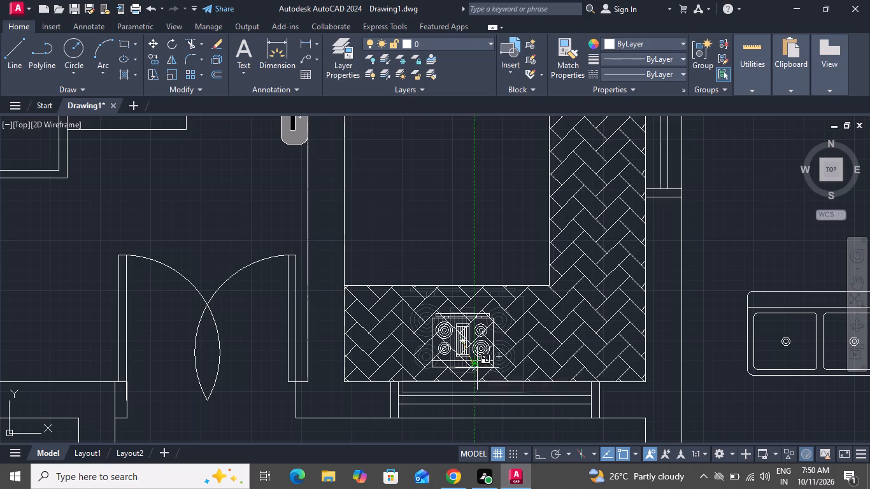
{"action": "left_click", "coordinate": [480, 371]}
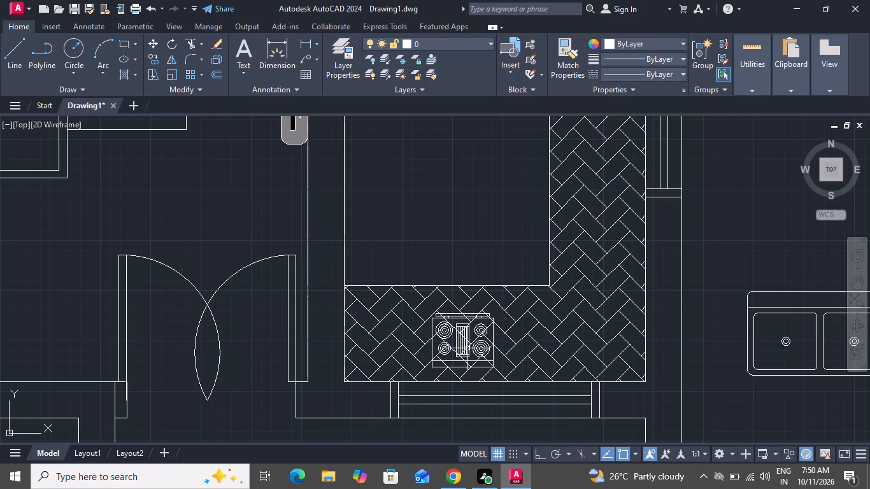
Set the range-oven block's object colour to light pink, 247,171,174.
{"action": "left_click", "coordinate": [465, 346]}
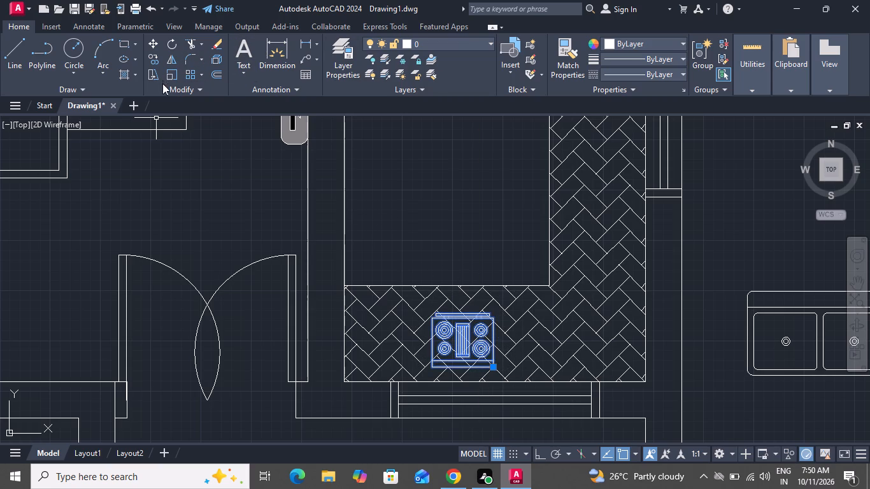
{"action": "left_click", "coordinate": [622, 41]}
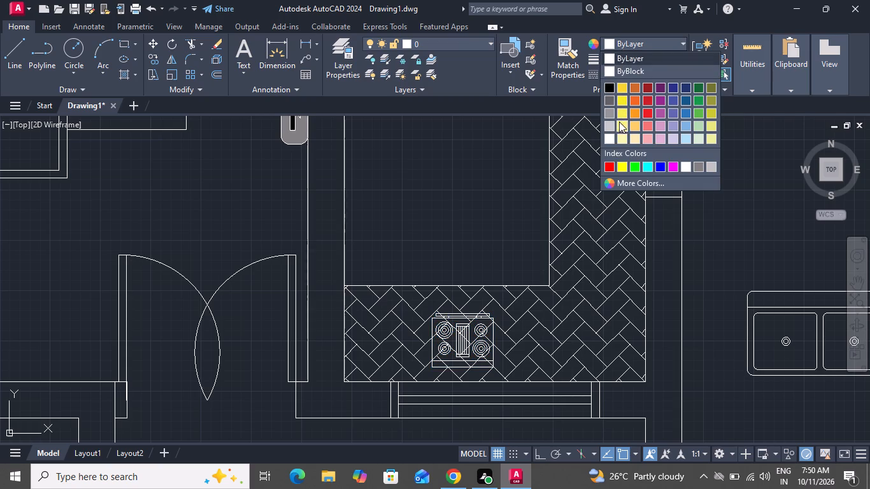
{"action": "left_click", "coordinate": [646, 141]}
{"action": "key", "text": "Escape"}
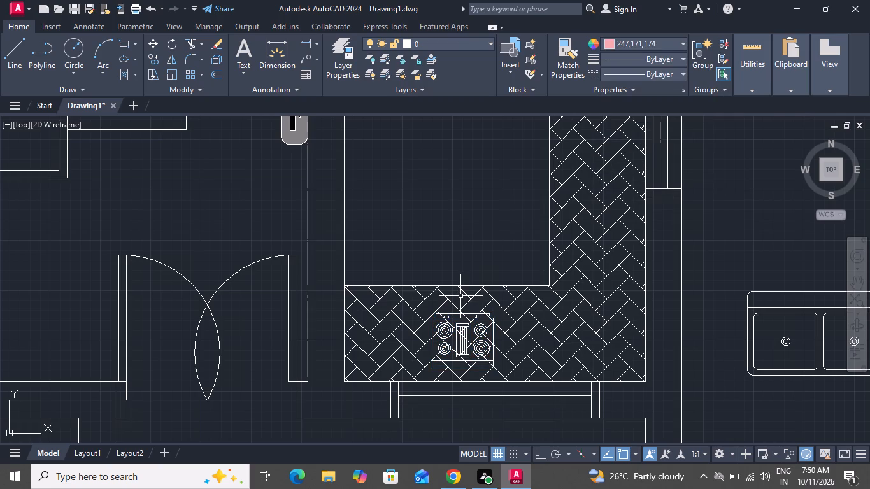
Rotate the double sink block 270° about its upper-left corner with Ortho on.
{"action": "scroll", "coordinate": [457, 304], "scroll_direction": "down", "scroll_amount": 1}
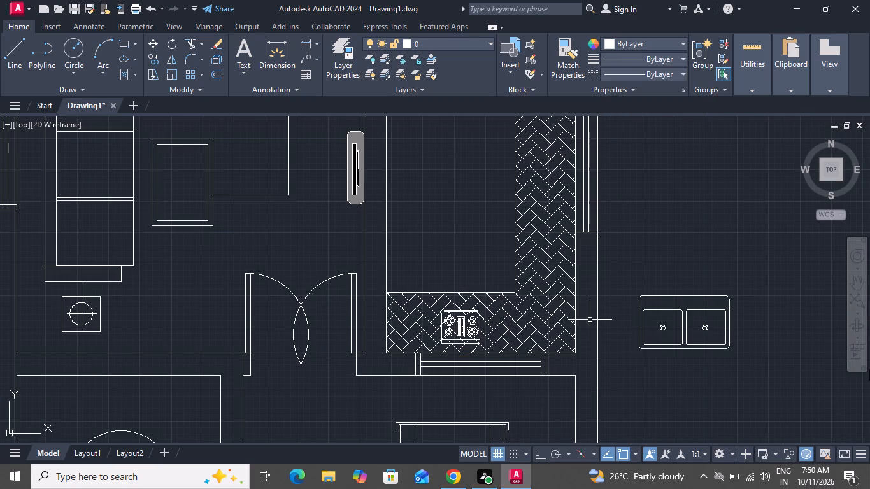
{"action": "left_click", "coordinate": [787, 284]}
{"action": "left_click", "coordinate": [624, 362]}
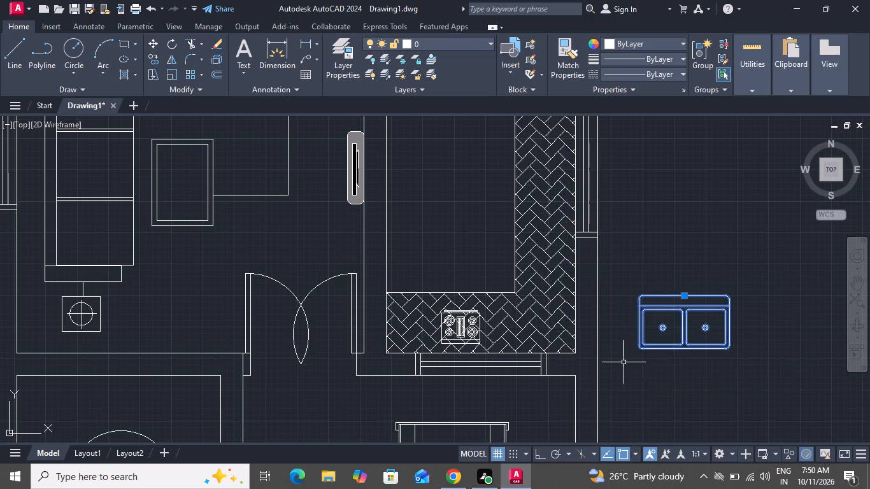
{"action": "left_click", "coordinate": [175, 41]}
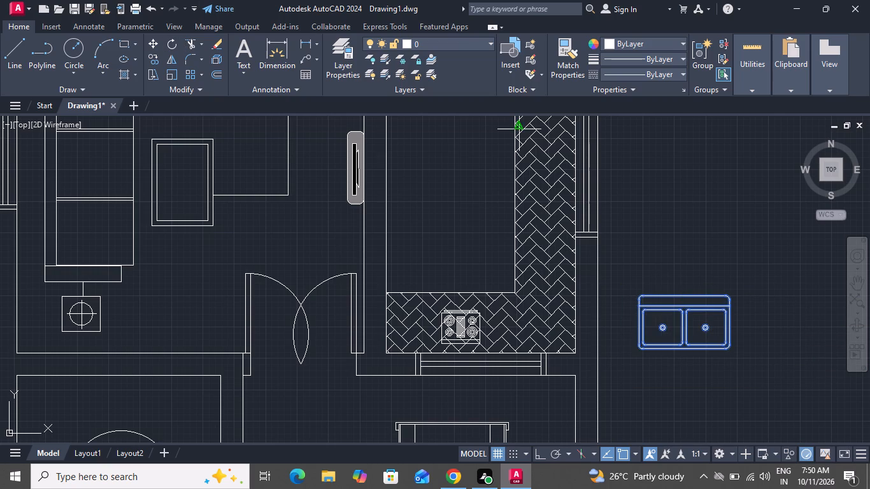
{"action": "left_click", "coordinate": [536, 455]}
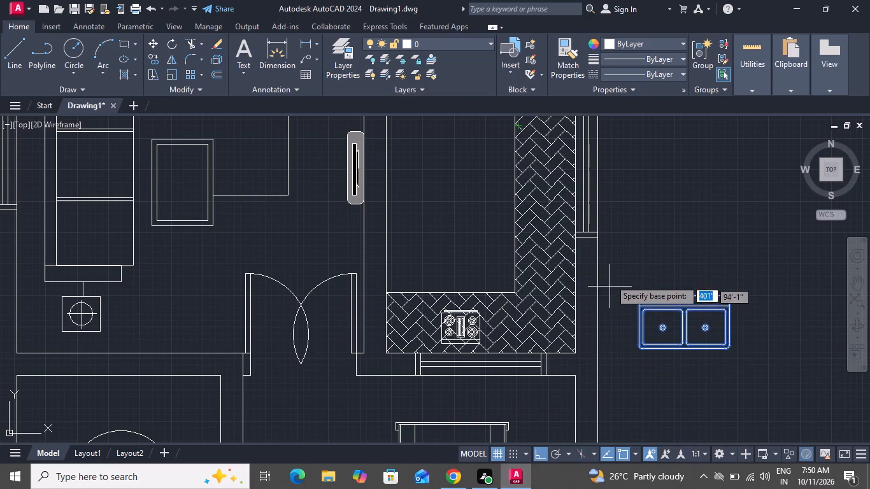
{"action": "left_click", "coordinate": [637, 297]}
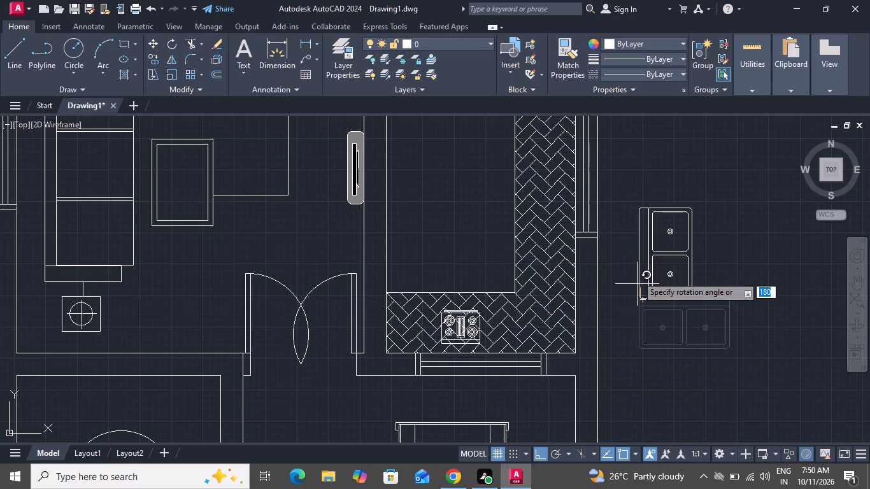
{"action": "left_click", "coordinate": [701, 392]}
Move the double sink by its centre, with Ortho off, onto the vertical kitchen counter run beside the side window.
{"action": "left_click", "coordinate": [629, 336]}
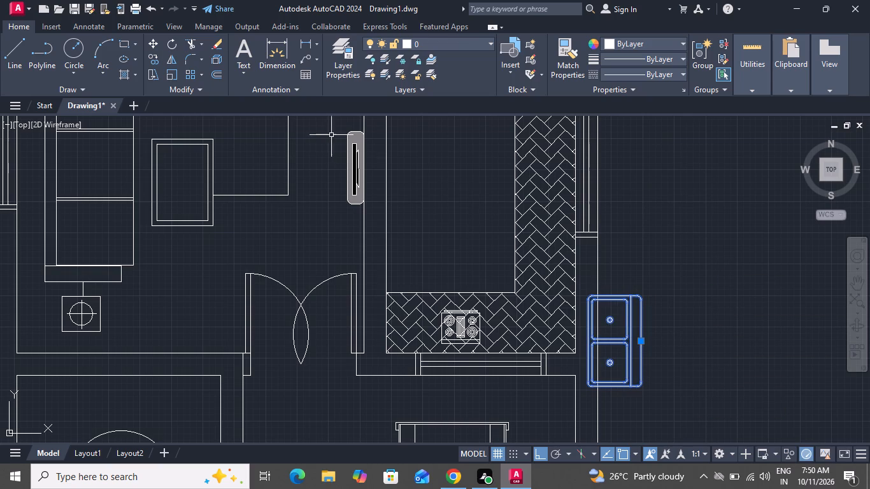
{"action": "left_click", "coordinate": [146, 40]}
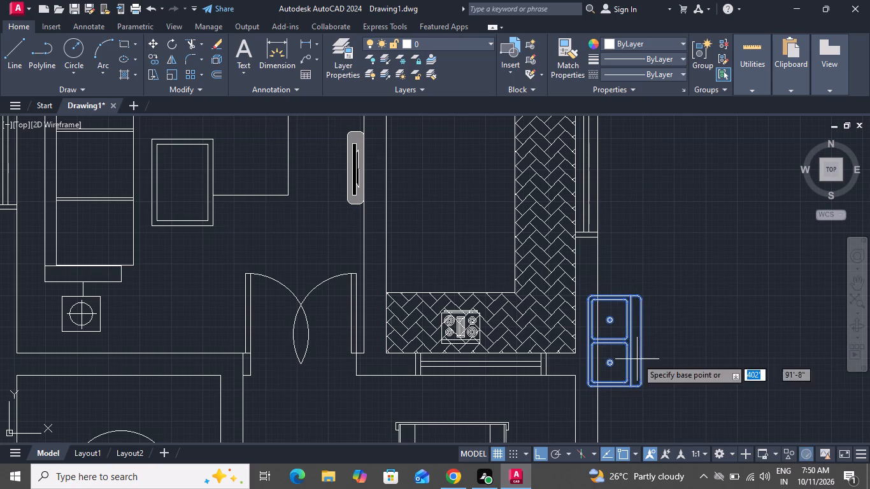
{"action": "left_click", "coordinate": [615, 344]}
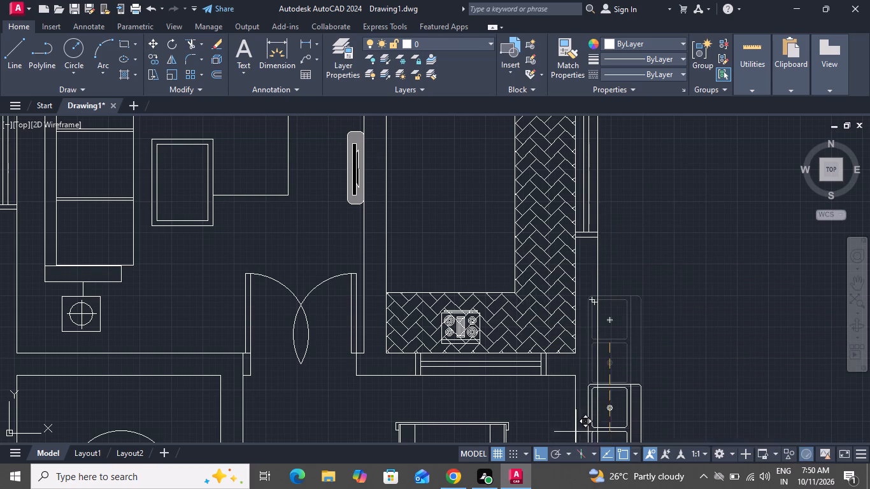
{"action": "left_click", "coordinate": [535, 448]}
{"action": "scroll", "coordinate": [557, 423], "scroll_direction": "down", "scroll_amount": 2}
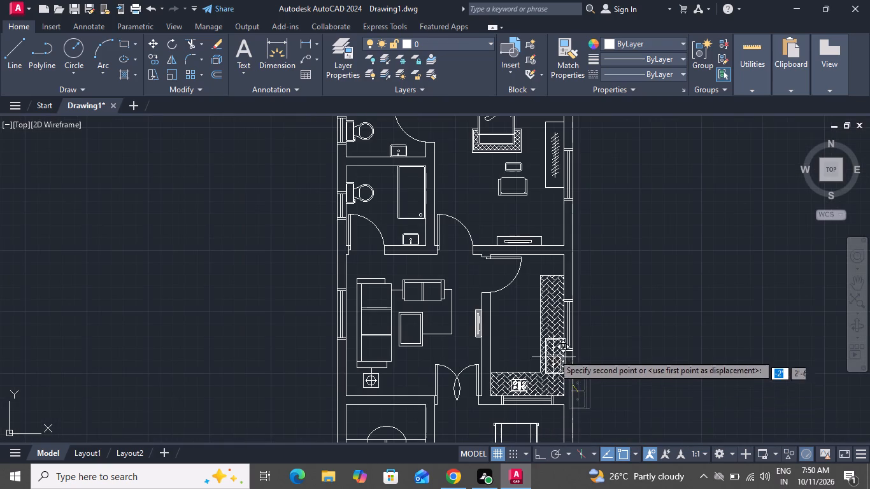
{"action": "scroll", "coordinate": [553, 332], "scroll_direction": "up", "scroll_amount": 2}
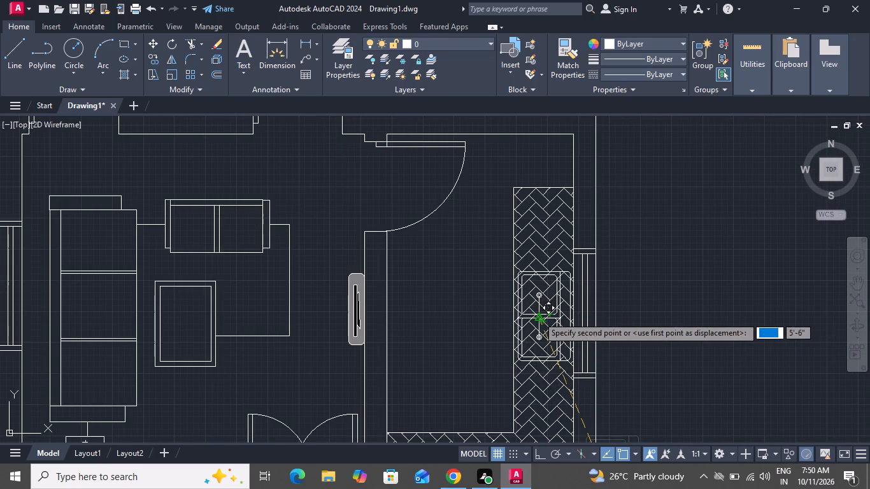
{"action": "left_click", "coordinate": [538, 316]}
Scale the double sink about the middle of its bowls to roughly 70% so it fits within the counter depth.
{"action": "left_click", "coordinate": [555, 320]}
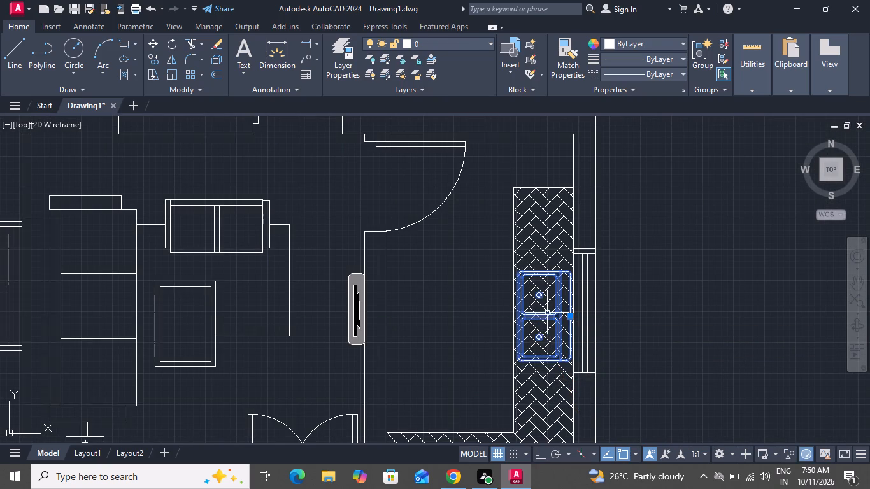
{"action": "left_click", "coordinate": [168, 70]}
{"action": "scroll", "coordinate": [406, 261], "scroll_direction": "up", "scroll_amount": 1}
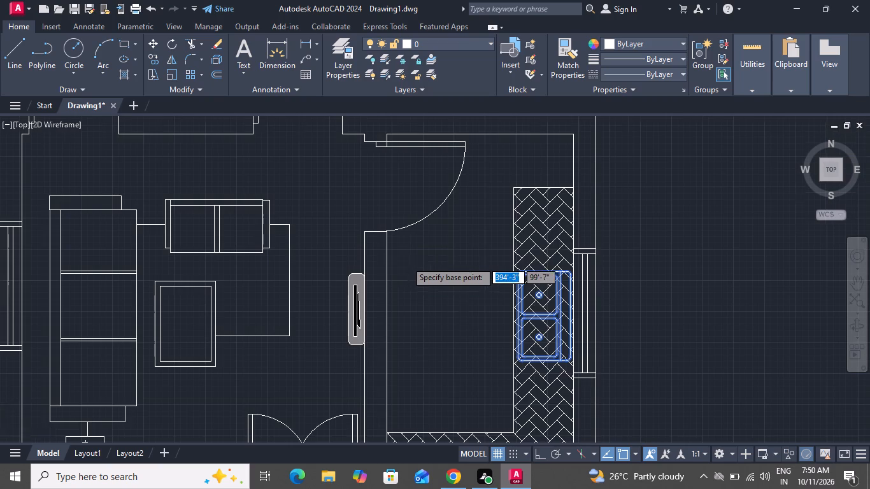
{"action": "scroll", "coordinate": [454, 239], "scroll_direction": "down", "scroll_amount": 2}
{"action": "scroll", "coordinate": [531, 303], "scroll_direction": "up", "scroll_amount": 3}
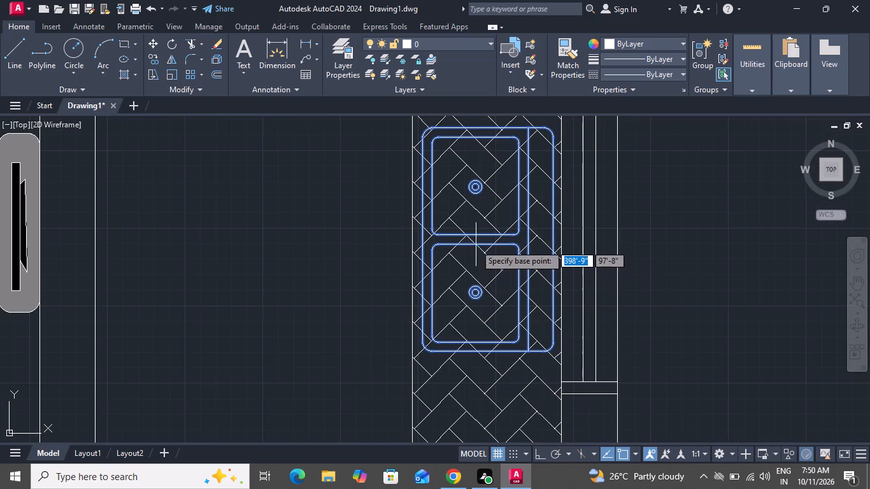
{"action": "left_click", "coordinate": [476, 238]}
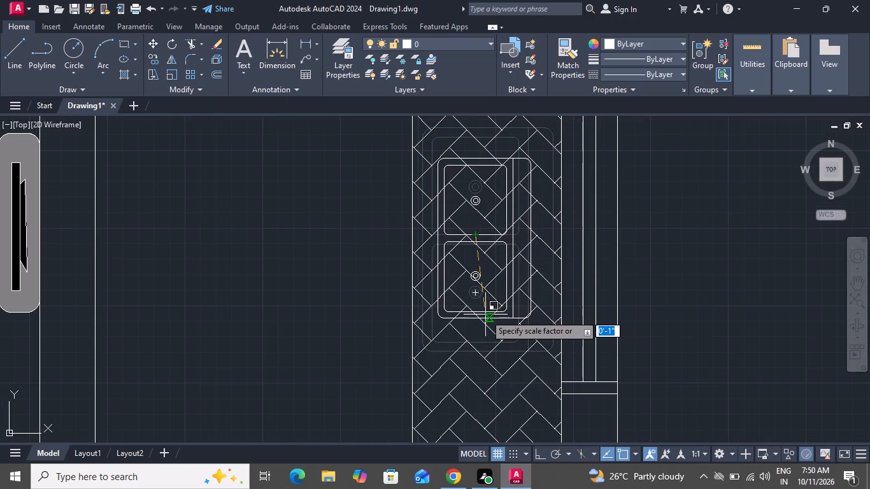
{"action": "left_click", "coordinate": [485, 315]}
{"action": "scroll", "coordinate": [490, 315], "scroll_direction": "down", "scroll_amount": 2}
Set the kitchen counter's AR-HBONE hatch colour to light red, 242,113,114.
{"action": "left_click", "coordinate": [495, 357]}
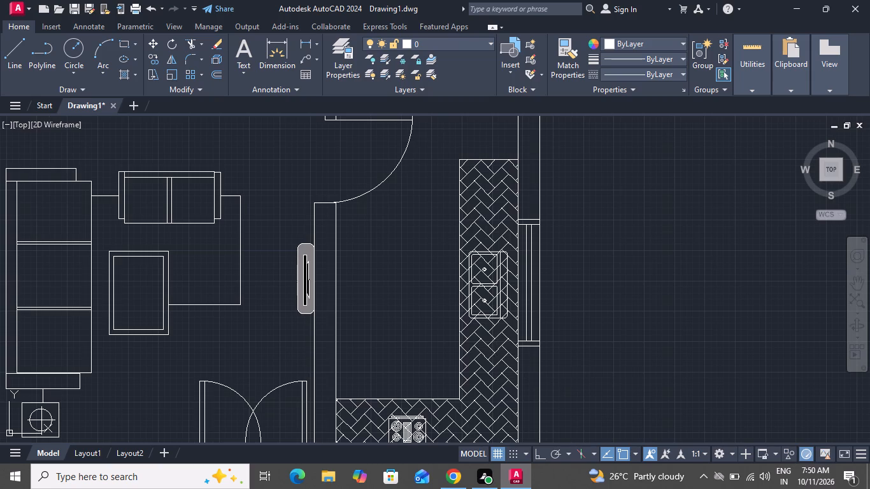
{"action": "left_click", "coordinate": [486, 365]}
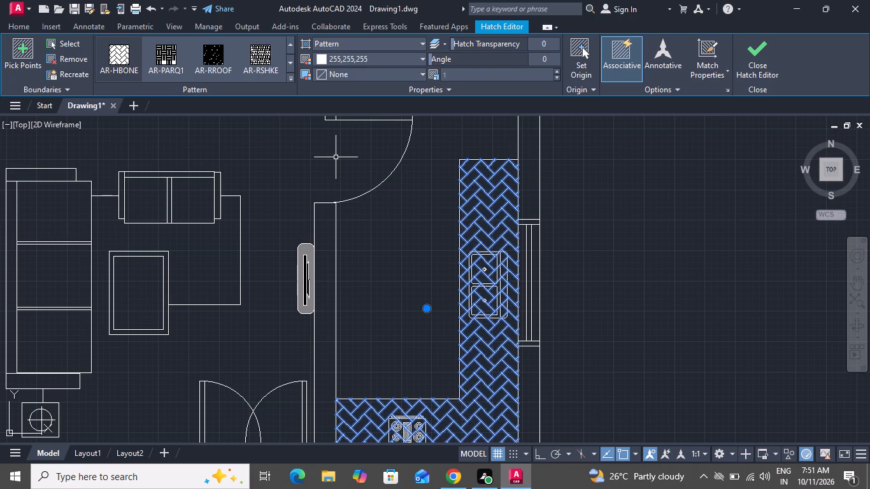
{"action": "scroll", "coordinate": [329, 166], "scroll_direction": "down", "scroll_amount": 2}
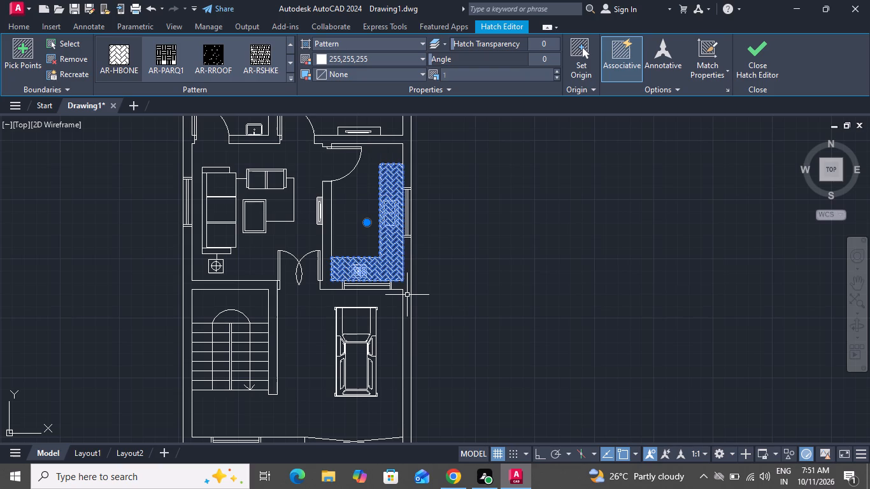
{"action": "left_click", "coordinate": [387, 60]}
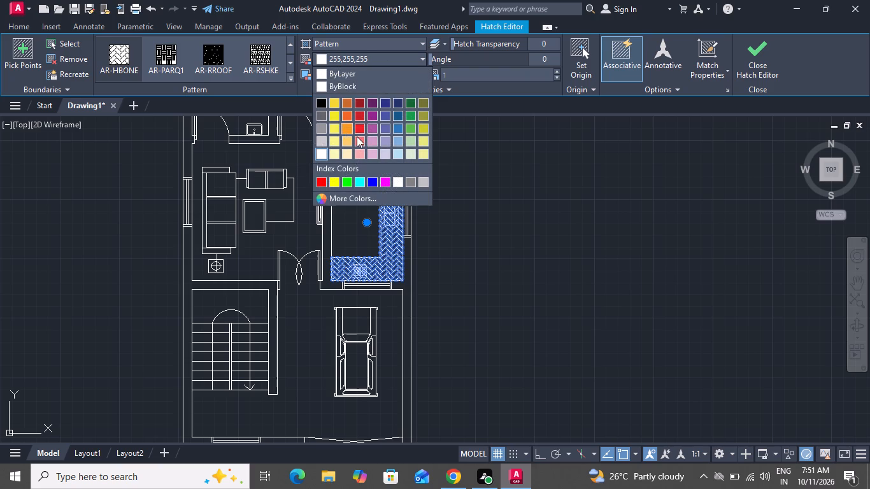
{"action": "left_click", "coordinate": [357, 139]}
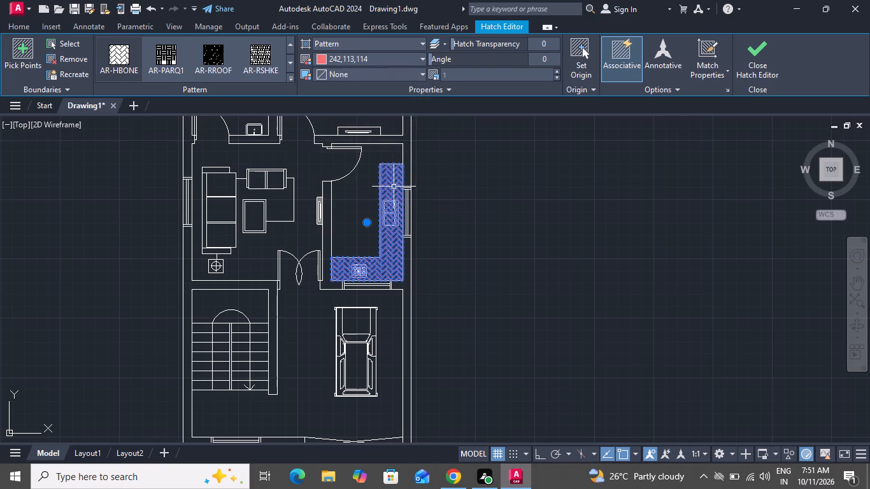
{"action": "key", "text": "Escape"}
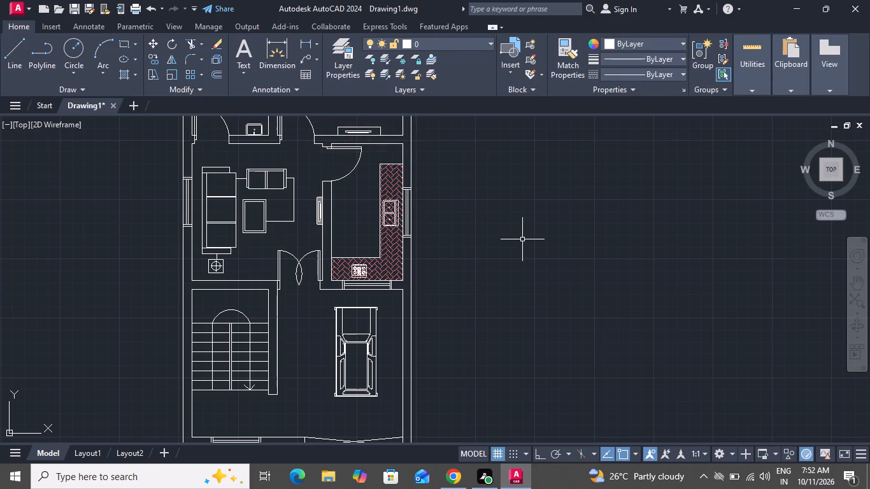
Add the multiline text "bedroom" in the bedroom's open floor below the chair, in a box about 6'-10" wide.
{"action": "scroll", "coordinate": [528, 264], "scroll_direction": "down", "scroll_amount": 2}
{"action": "scroll", "coordinate": [456, 172], "scroll_direction": "up", "scroll_amount": 1}
{"action": "scroll", "coordinate": [456, 172], "scroll_direction": "down", "scroll_amount": 1}
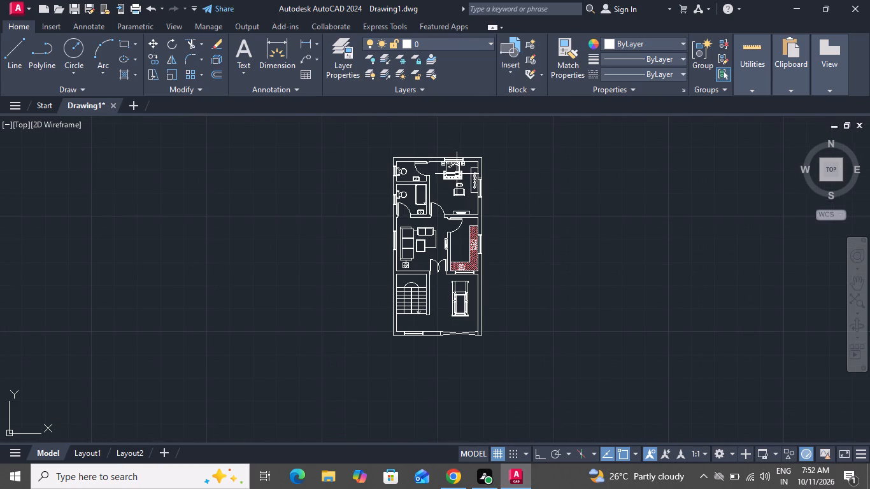
{"action": "left_click", "coordinate": [236, 53]}
{"action": "scroll", "coordinate": [428, 202], "scroll_direction": "up", "scroll_amount": 4}
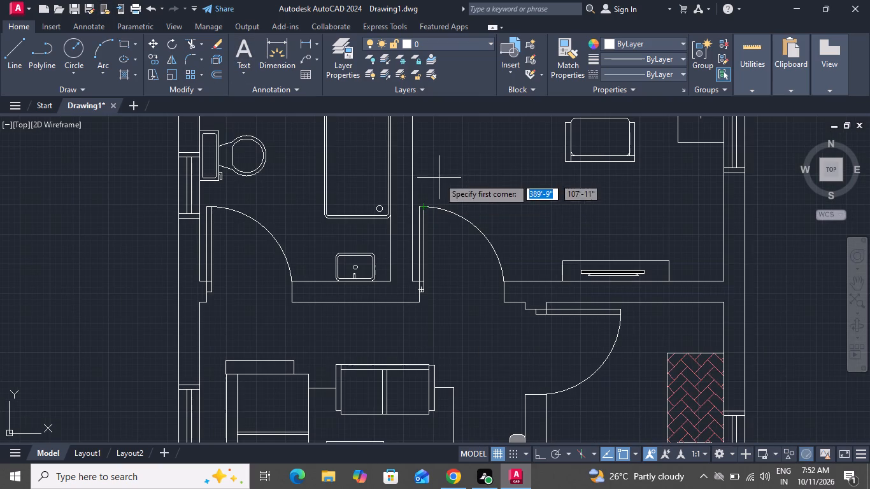
{"action": "left_click", "coordinate": [491, 187]}
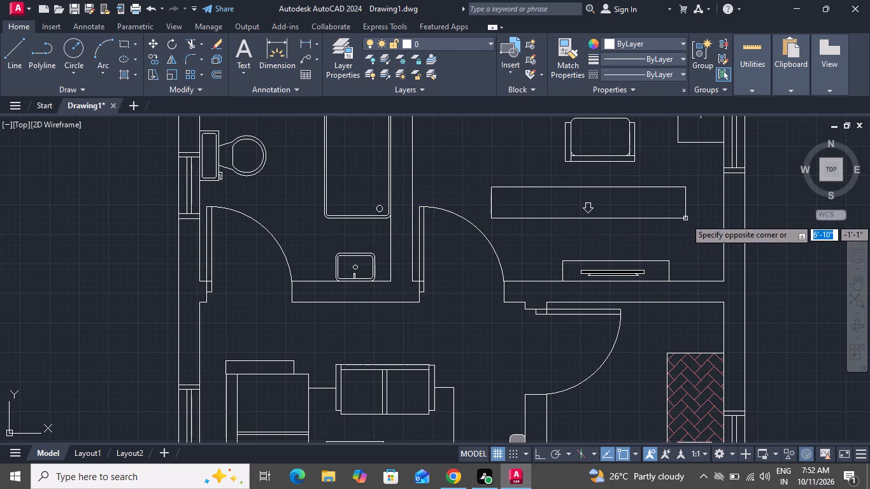
{"action": "left_click", "coordinate": [685, 218]}
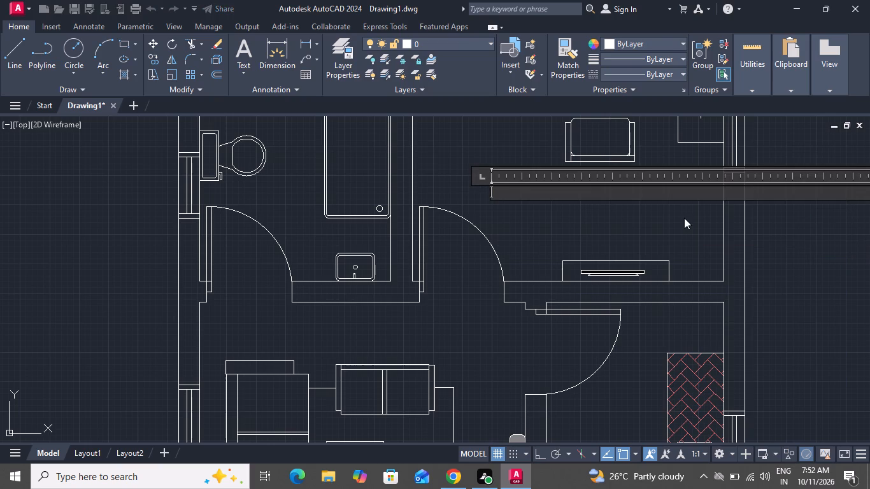
{"action": "type", "text": "bedr"}
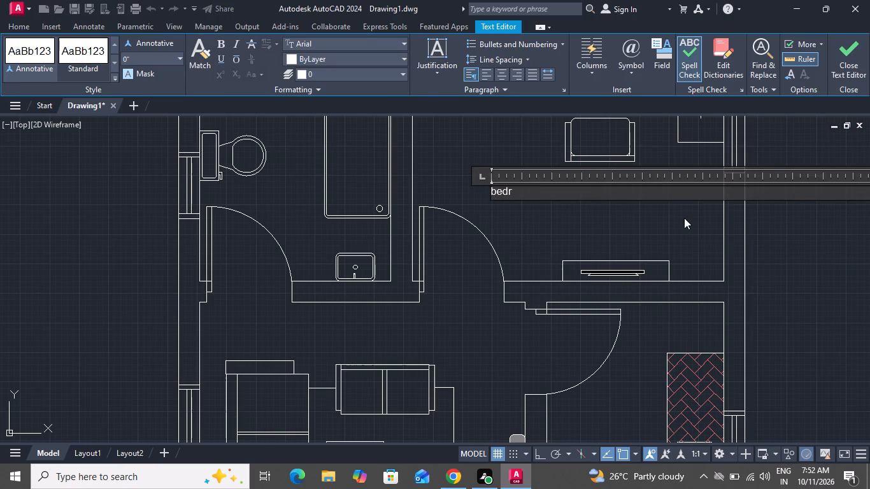
{"action": "key", "text": "o"}
{"action": "type", "text": "om"}
{"action": "key", "text": "Return"}
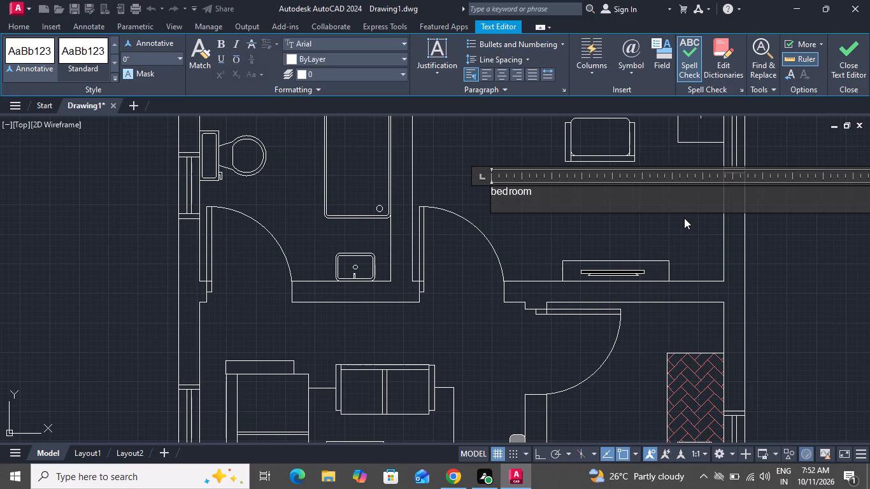
{"action": "triple_click", "coordinate": [684, 218]}
{"action": "triple_click", "coordinate": [684, 218]}
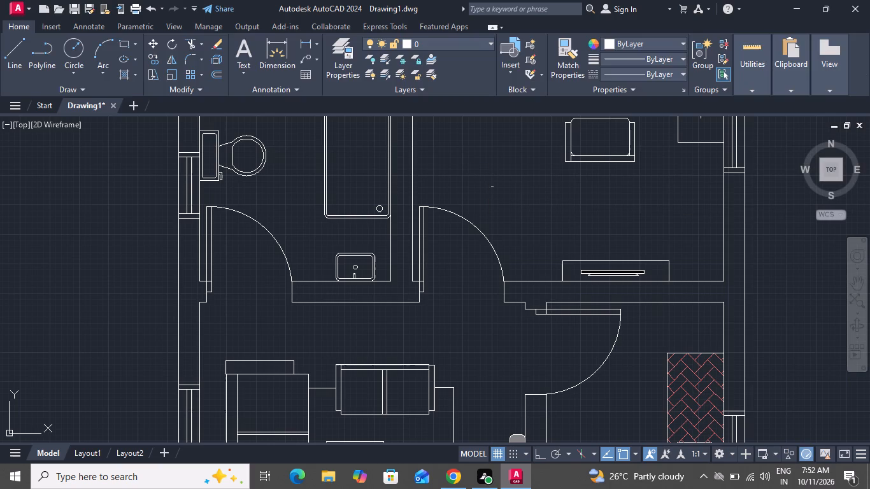
Add the dimensions 11'0"x12'0" as a second line under the name in the bedroom label.
{"action": "scroll", "coordinate": [497, 185], "scroll_direction": "up", "scroll_amount": 2}
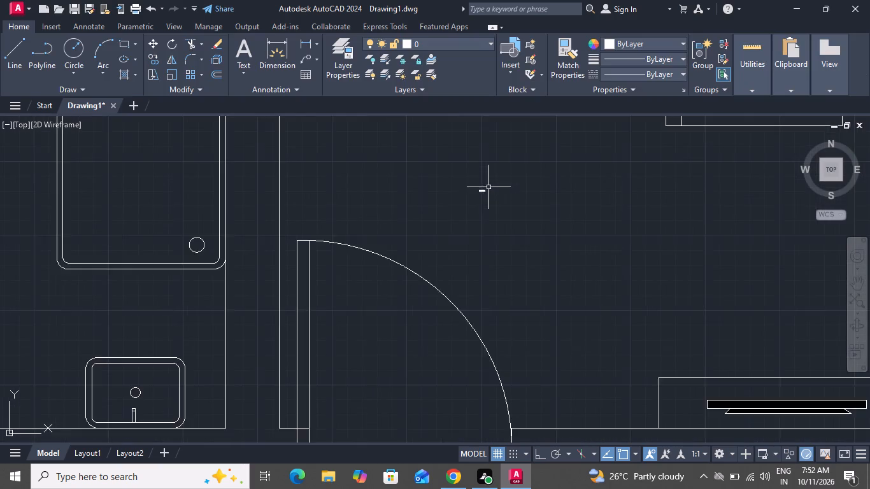
{"action": "scroll", "coordinate": [486, 188], "scroll_direction": "up", "scroll_amount": 5}
{"action": "scroll", "coordinate": [479, 192], "scroll_direction": "down", "scroll_amount": 1}
{"action": "scroll", "coordinate": [450, 213], "scroll_direction": "up", "scroll_amount": 3}
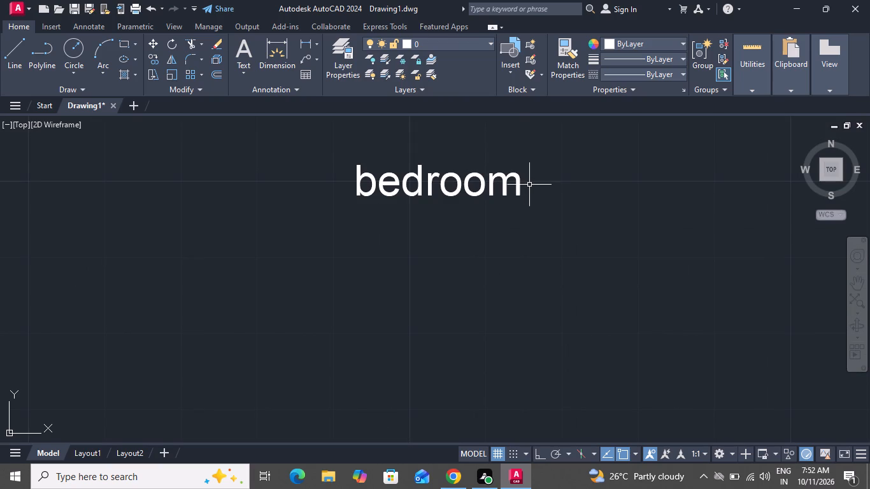
{"action": "double_click", "coordinate": [517, 183]}
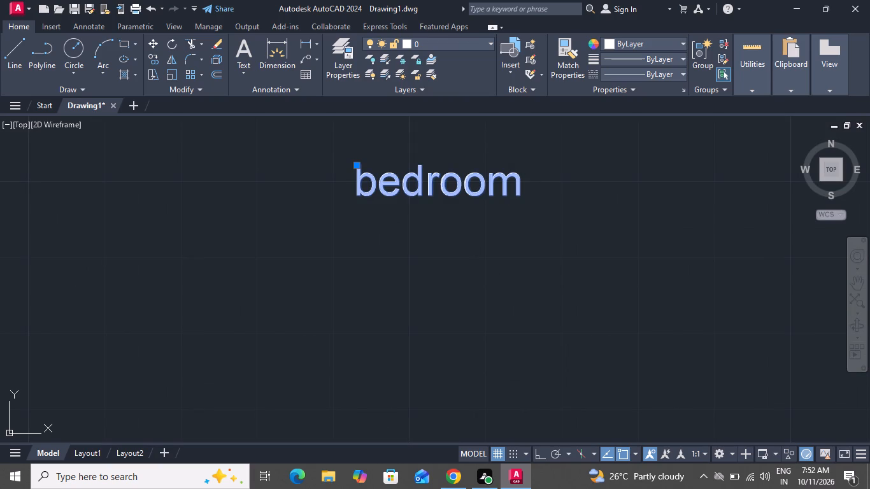
{"action": "key", "text": "Return"}
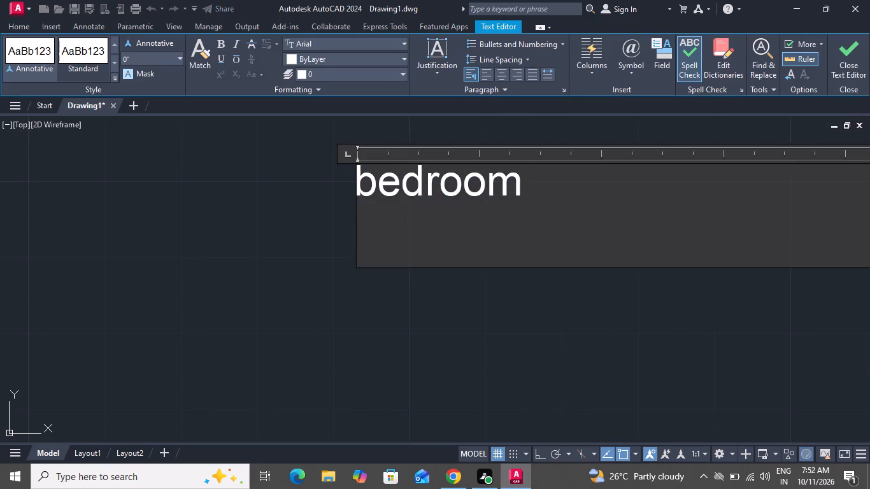
{"action": "type", "text": "11"}
{"action": "type", "text": "'0"}
{"action": "key", "text": "shift+quotedbl"}
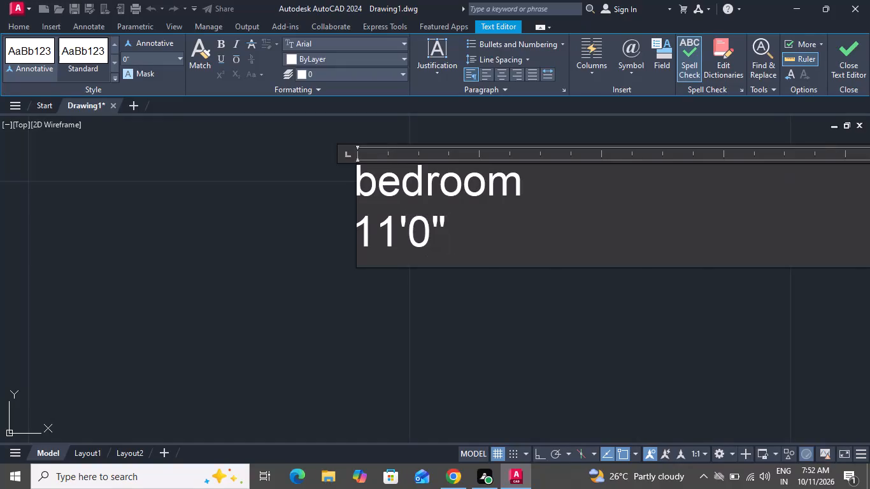
{"action": "key", "text": "x"}
{"action": "type", "text": "12"}
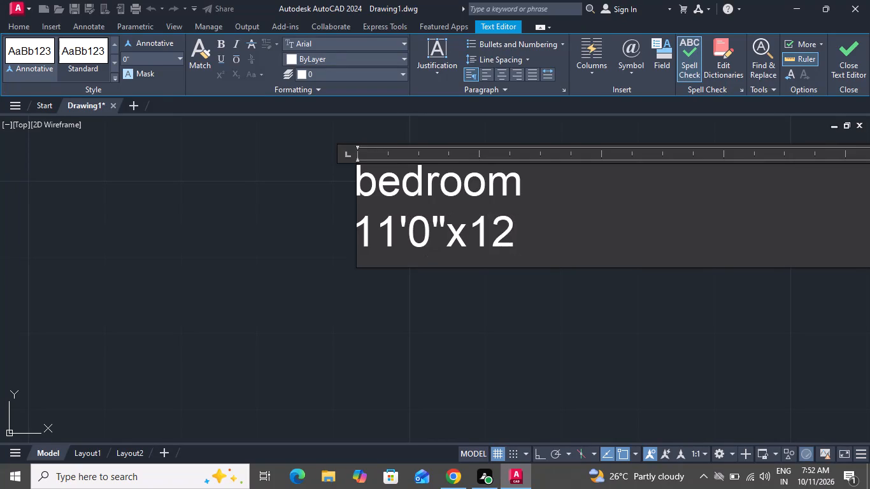
{"action": "key", "text": "apostrophe"}
{"action": "type", "text": "0\""}
{"action": "left_click", "coordinate": [492, 304]}
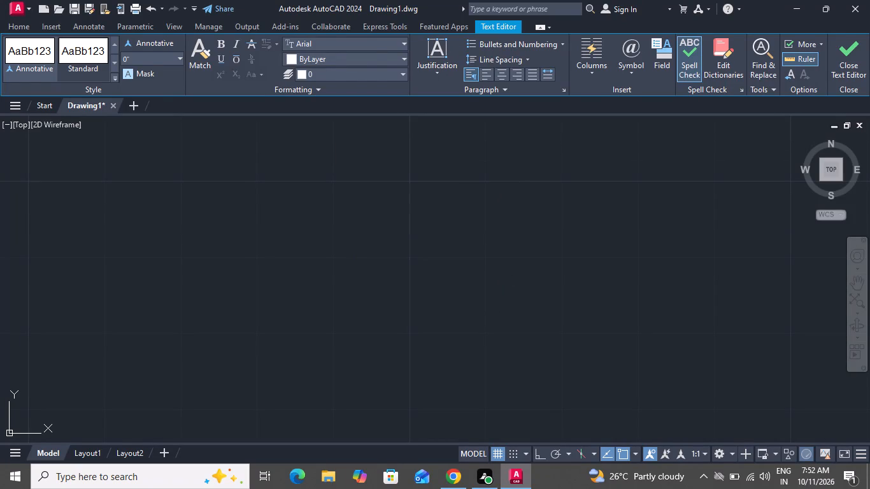
Set the text height of the bedroom label to 8" in its properties.
{"action": "scroll", "coordinate": [506, 271], "scroll_direction": "down", "scroll_amount": 1}
{"action": "scroll", "coordinate": [504, 323], "scroll_direction": "down", "scroll_amount": 3}
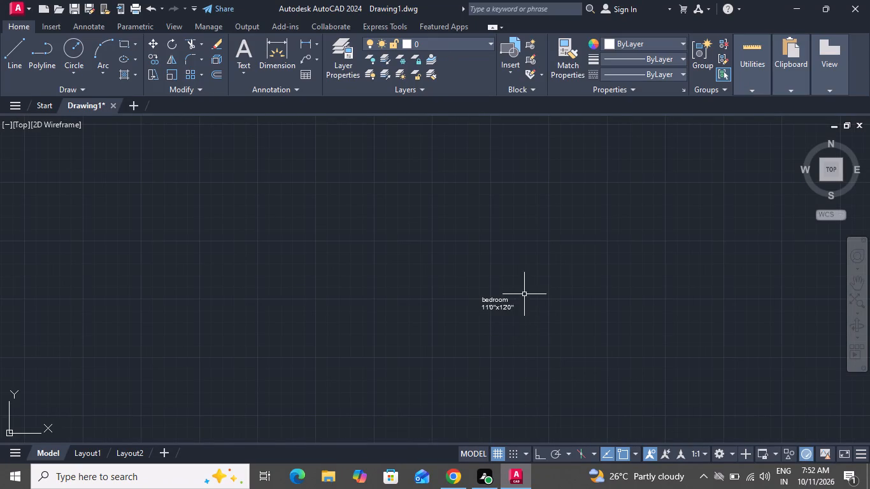
{"action": "left_click", "coordinate": [525, 292]}
{"action": "left_click", "coordinate": [489, 321]}
{"action": "right_click", "coordinate": [494, 330]}
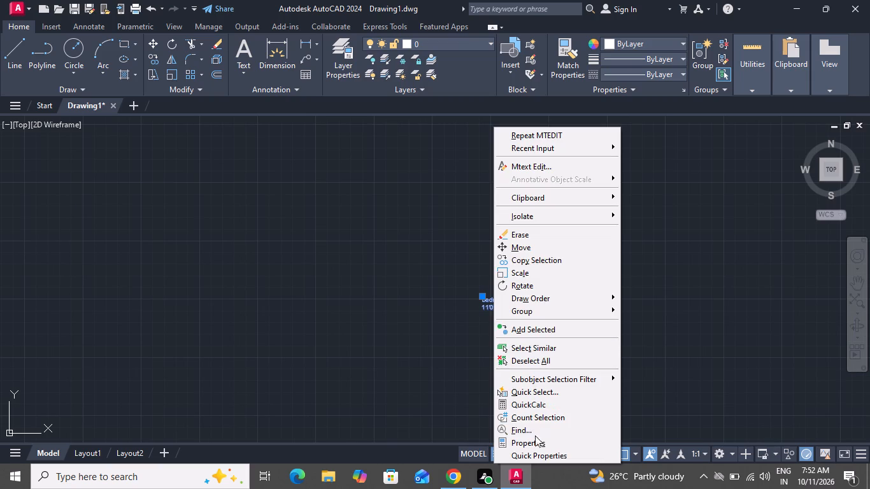
{"action": "left_click", "coordinate": [538, 444]}
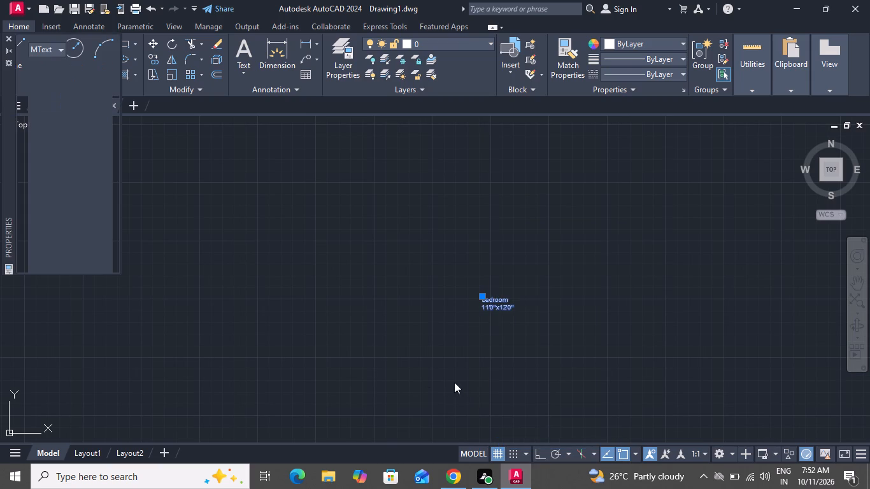
{"action": "scroll", "coordinate": [97, 212], "scroll_direction": "down", "scroll_amount": 2}
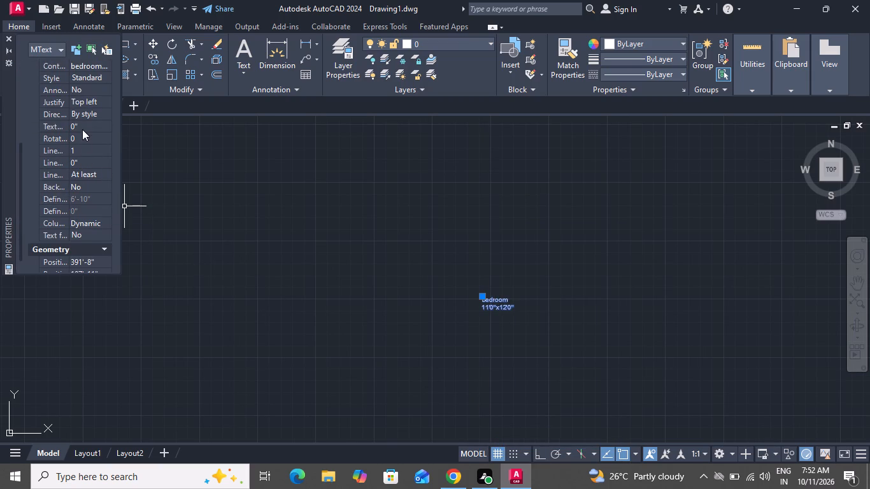
{"action": "left_click", "coordinate": [82, 125]}
{"action": "key", "text": "BackSpace"}
{"action": "key", "text": "BackSpace"}
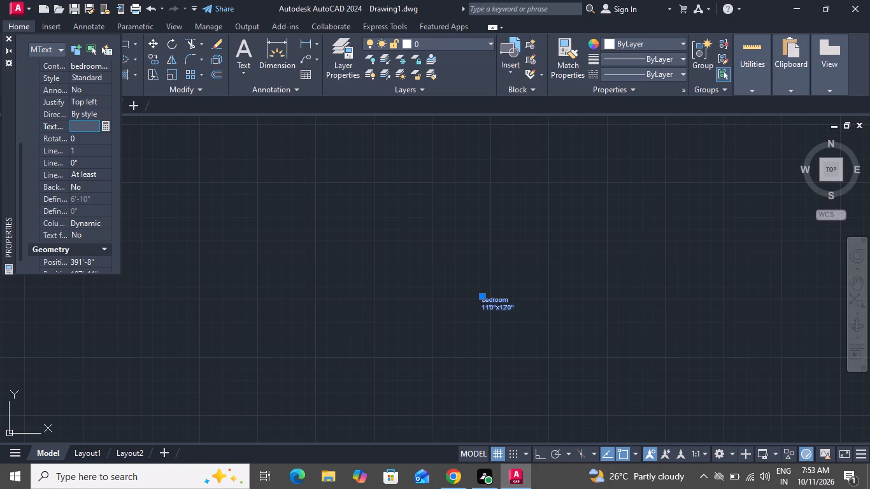
{"action": "key", "text": "8"}
{"action": "type", "text": "\"'"}
{"action": "key", "text": "Return"}
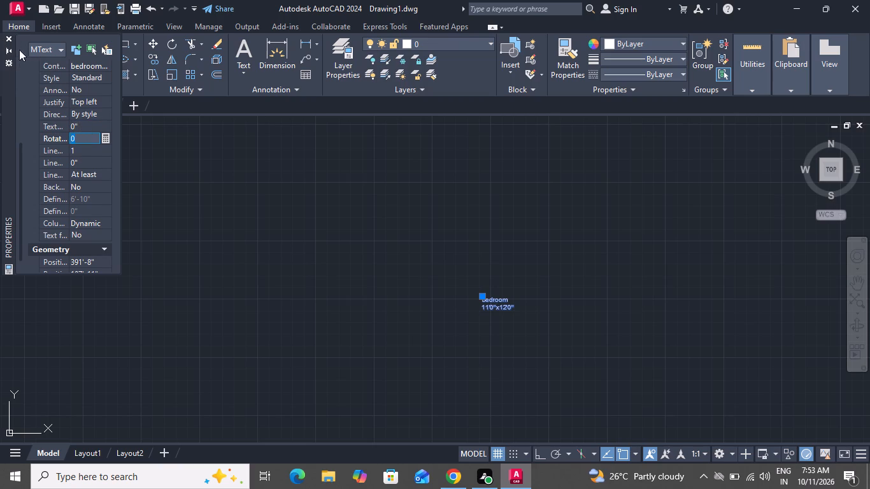
{"action": "left_click", "coordinate": [95, 122]}
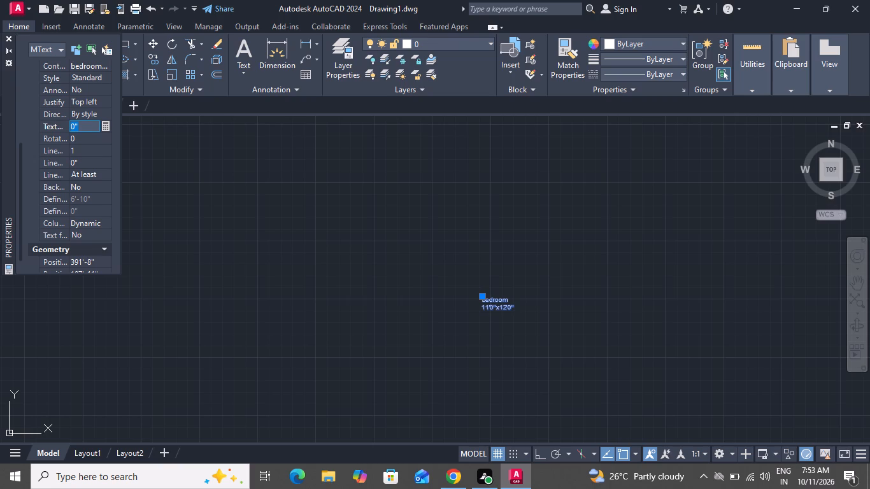
{"action": "key", "text": "BackSpace"}
{"action": "key", "text": "8"}
{"action": "key", "text": "shift+quotedbl"}
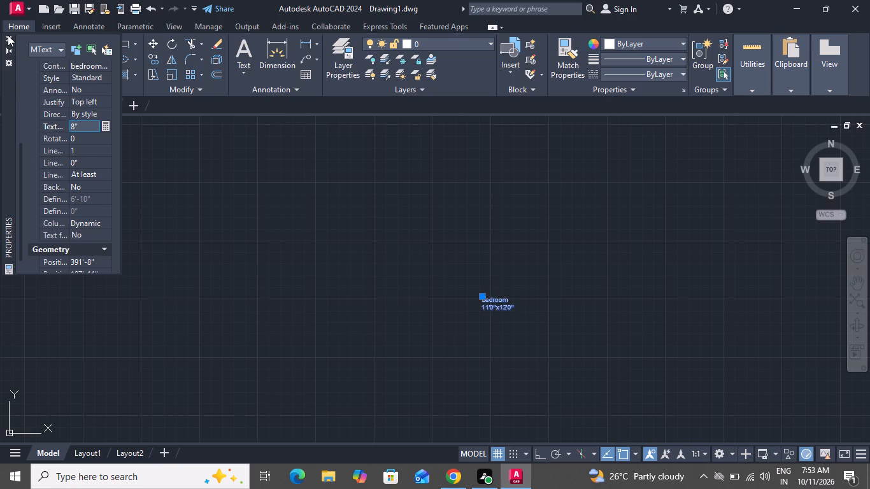
{"action": "left_click", "coordinate": [8, 35]}
Copy the bedroom label into the lower bathroom, upper bathroom, living room, kitchen and the parking area between the stairs and car.
{"action": "scroll", "coordinate": [189, 292], "scroll_direction": "down", "scroll_amount": 6}
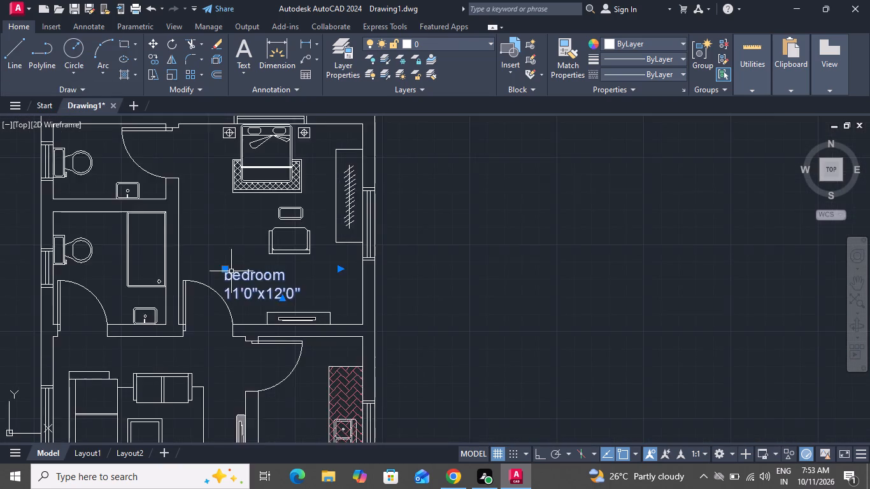
{"action": "scroll", "coordinate": [232, 271], "scroll_direction": "down", "scroll_amount": 1}
{"action": "left_click", "coordinate": [150, 60]}
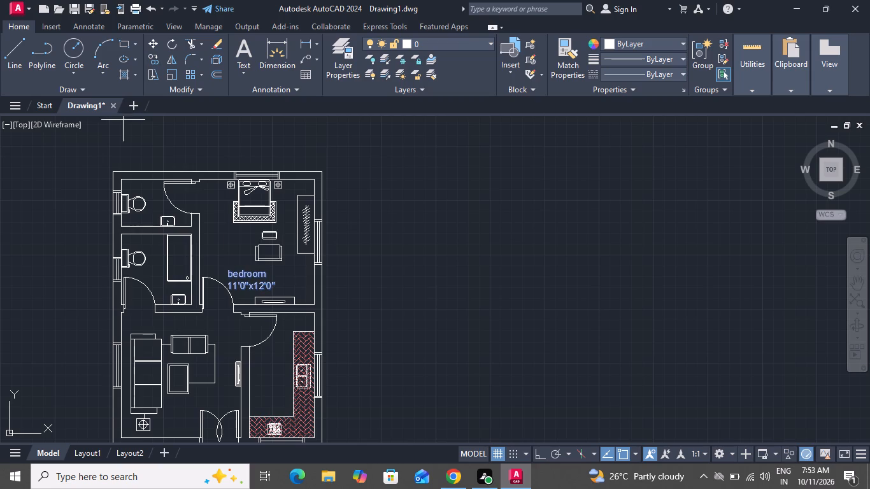
{"action": "left_click", "coordinate": [240, 287]}
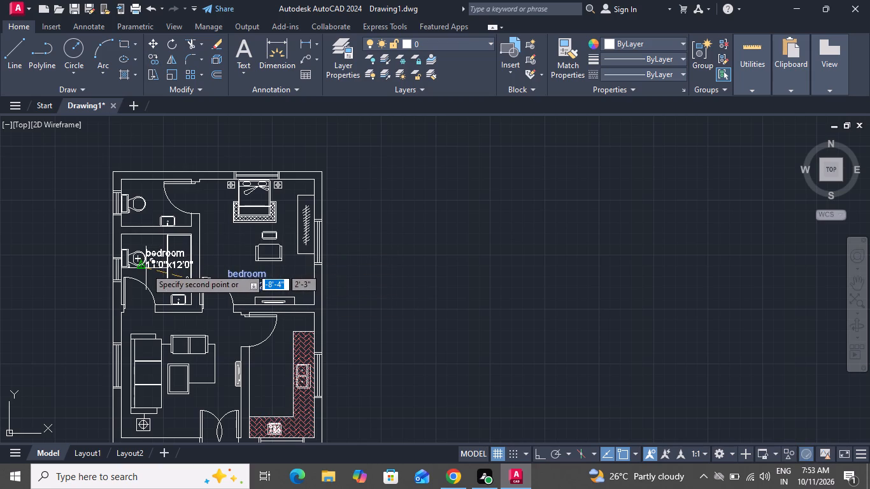
{"action": "scroll", "coordinate": [146, 268], "scroll_direction": "up", "scroll_amount": 1}
{"action": "scroll", "coordinate": [146, 268], "scroll_direction": "down", "scroll_amount": 1}
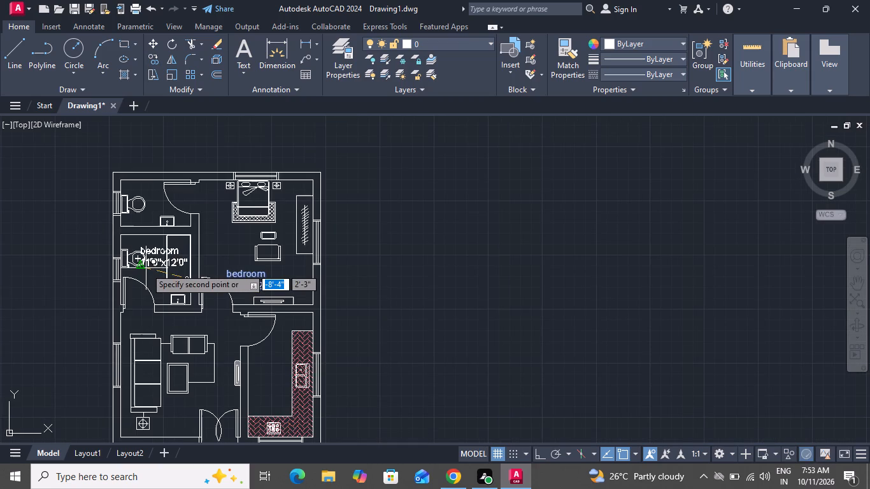
{"action": "left_click", "coordinate": [141, 272]}
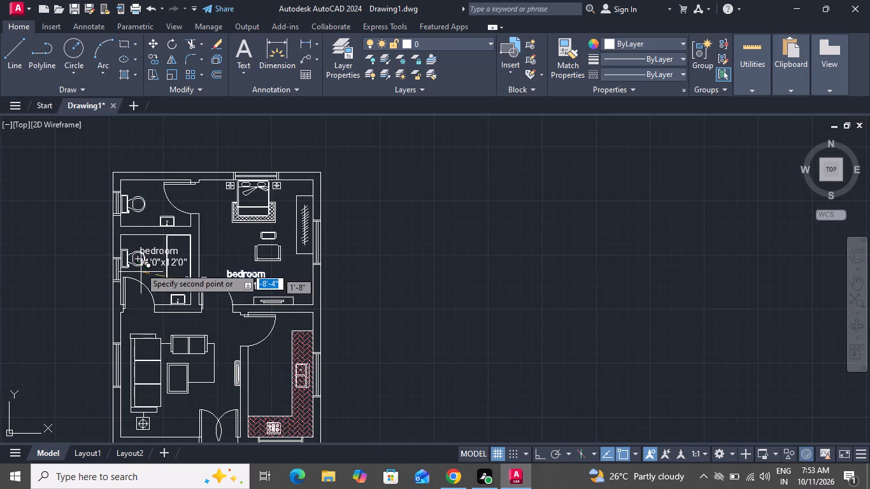
{"action": "left_click", "coordinate": [132, 209]}
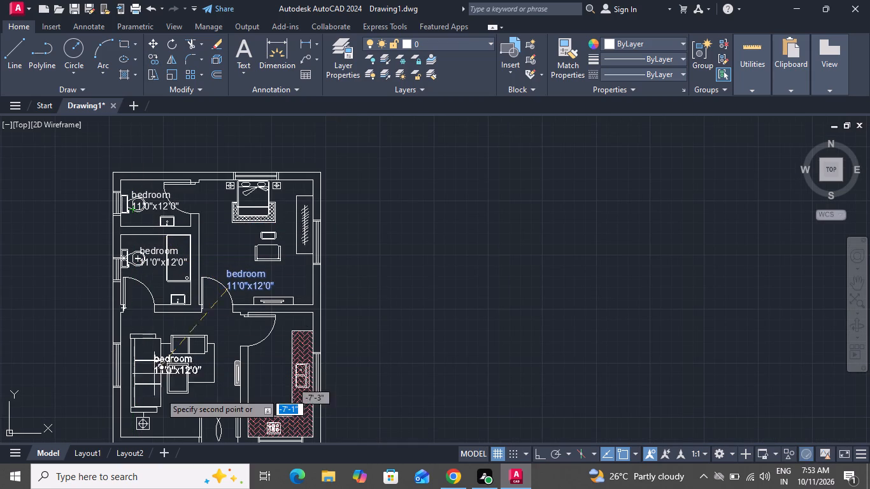
{"action": "left_click", "coordinate": [164, 387]}
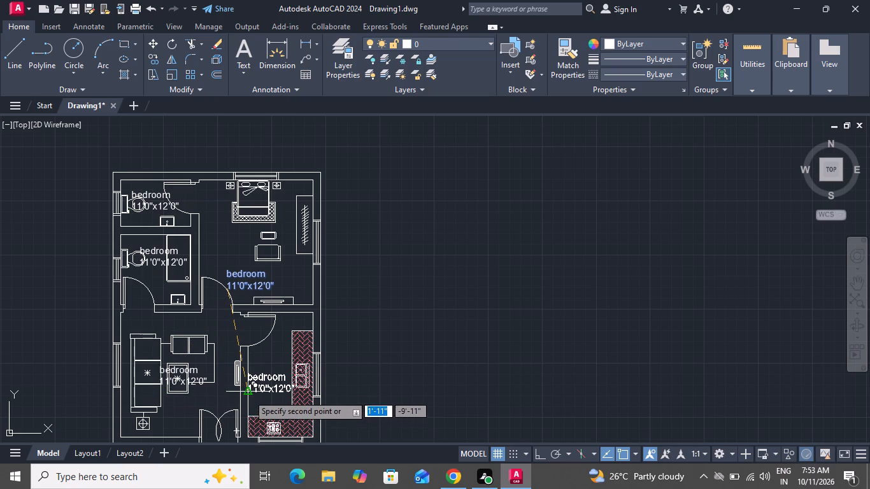
{"action": "left_click", "coordinate": [249, 395]}
{"action": "scroll", "coordinate": [250, 358], "scroll_direction": "down", "scroll_amount": 3}
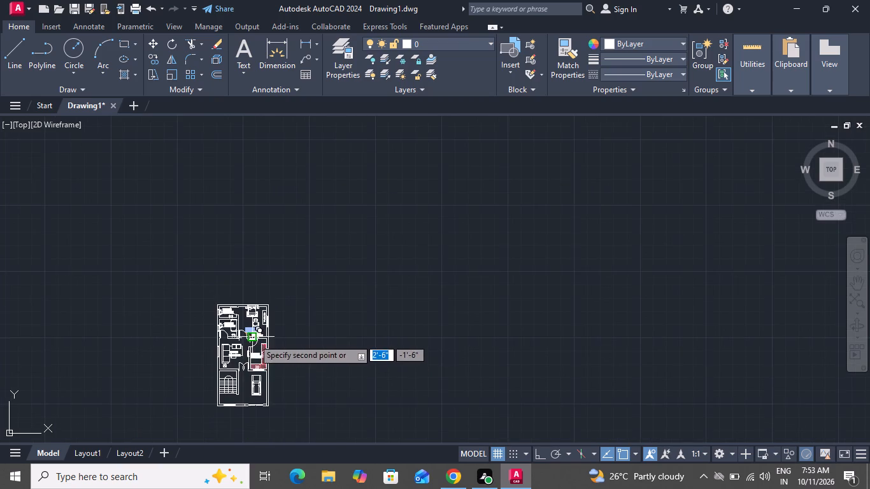
{"action": "scroll", "coordinate": [244, 384], "scroll_direction": "up", "scroll_amount": 2}
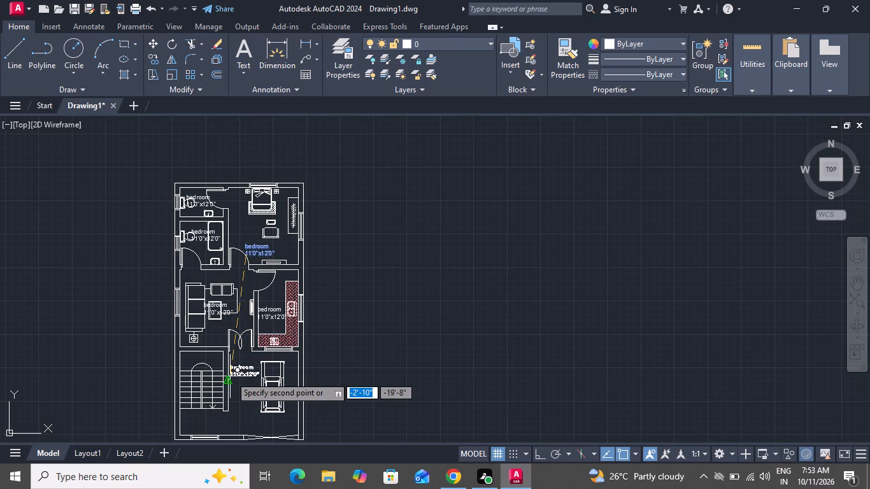
{"action": "left_click", "coordinate": [231, 376]}
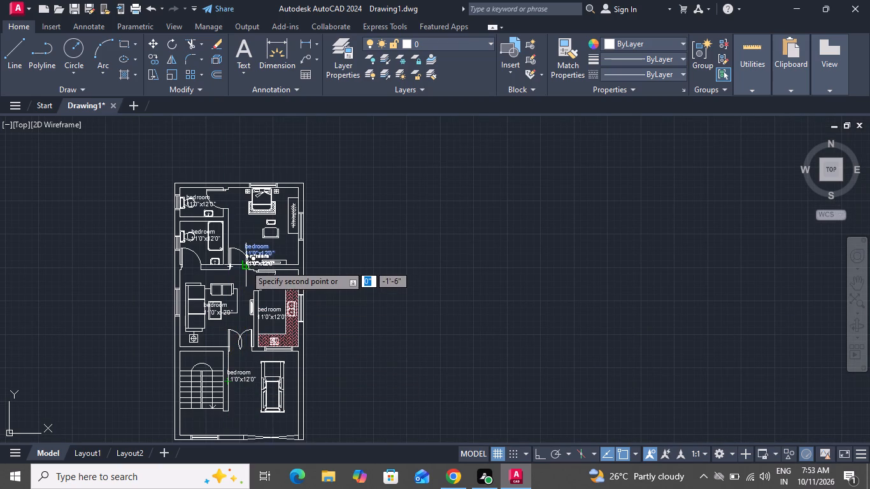
{"action": "right_click", "coordinate": [323, 323]}
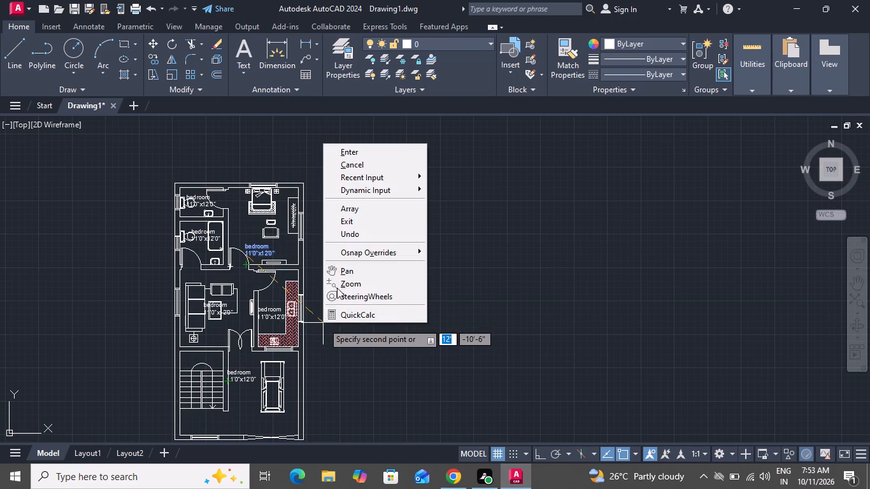
{"action": "left_click", "coordinate": [348, 165]}
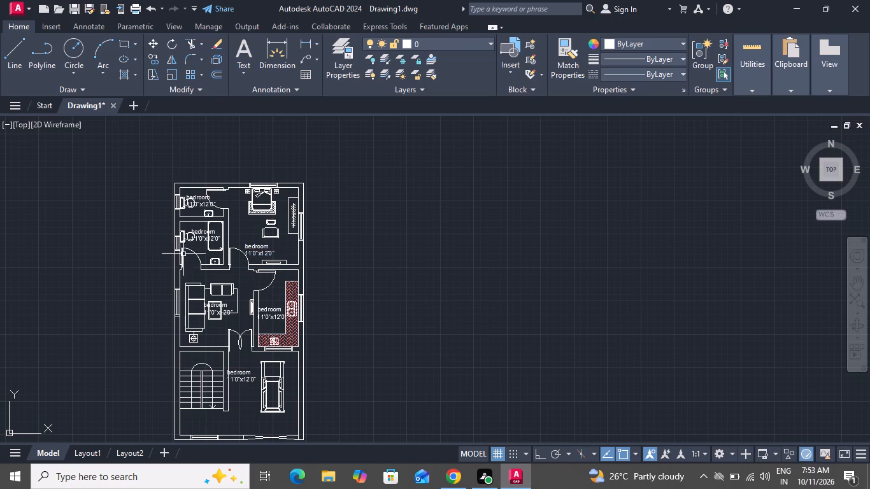
Replace the name "bedroom" with "toilet" in the copied label of the upper bathroom.
{"action": "scroll", "coordinate": [201, 252], "scroll_direction": "up", "scroll_amount": 3}
{"action": "scroll", "coordinate": [203, 252], "scroll_direction": "down", "scroll_amount": 2}
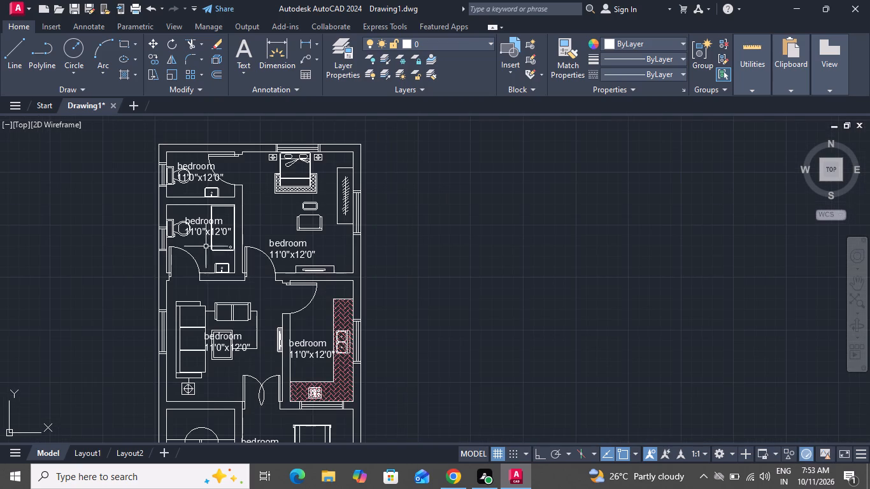
{"action": "scroll", "coordinate": [205, 249], "scroll_direction": "down", "scroll_amount": 1}
{"action": "scroll", "coordinate": [207, 257], "scroll_direction": "up", "scroll_amount": 1}
{"action": "scroll", "coordinate": [208, 257], "scroll_direction": "down", "scroll_amount": 1}
{"action": "scroll", "coordinate": [201, 199], "scroll_direction": "up", "scroll_amount": 6}
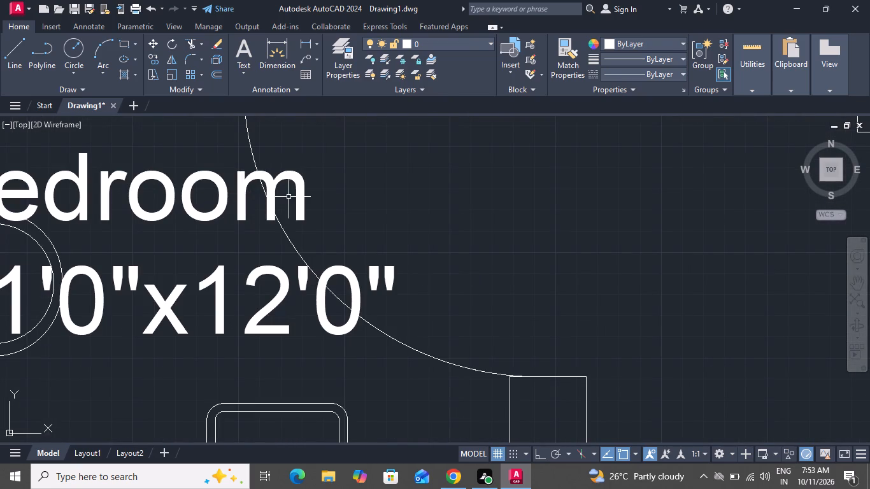
{"action": "double_click", "coordinate": [297, 195]}
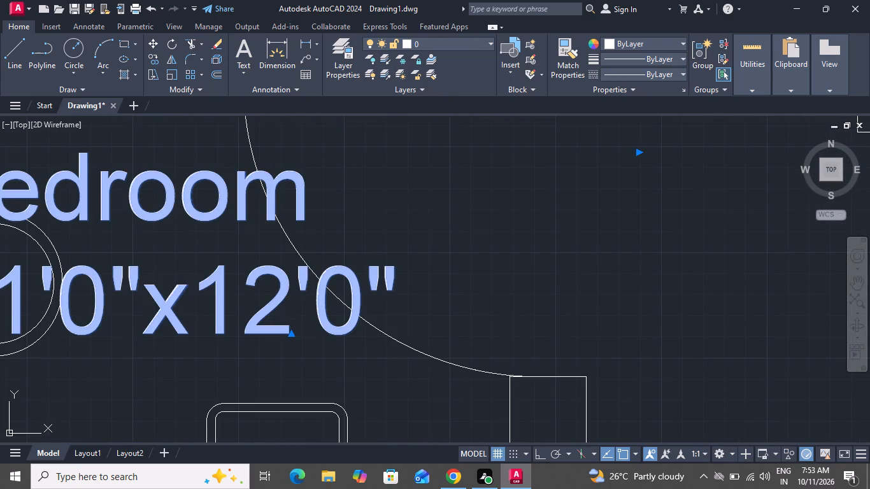
{"action": "key", "text": "BackSpace"}
{"action": "key", "text": "BackSpace"}
{"action": "key", "text": "BackSpace"}
{"action": "key", "text": "BackSpace"}
{"action": "key", "text": "BackSpace"}
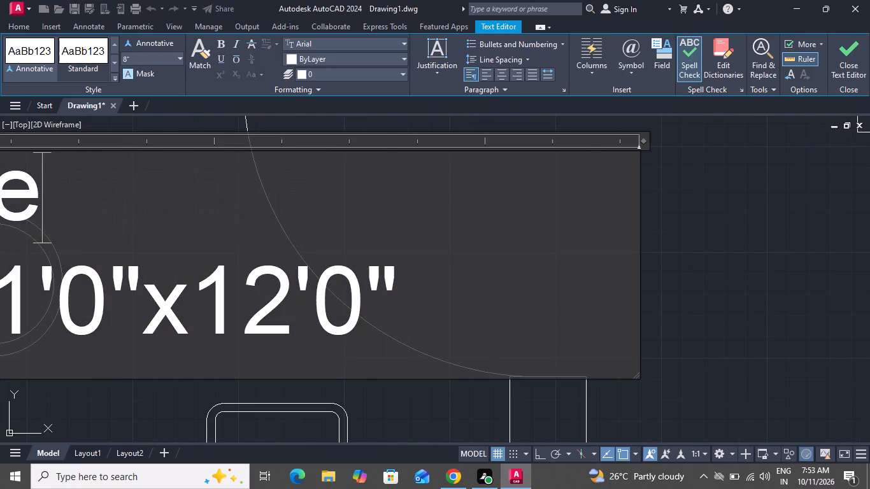
{"action": "key", "text": "BackSpace"}
{"action": "key", "text": "BackSpace"}
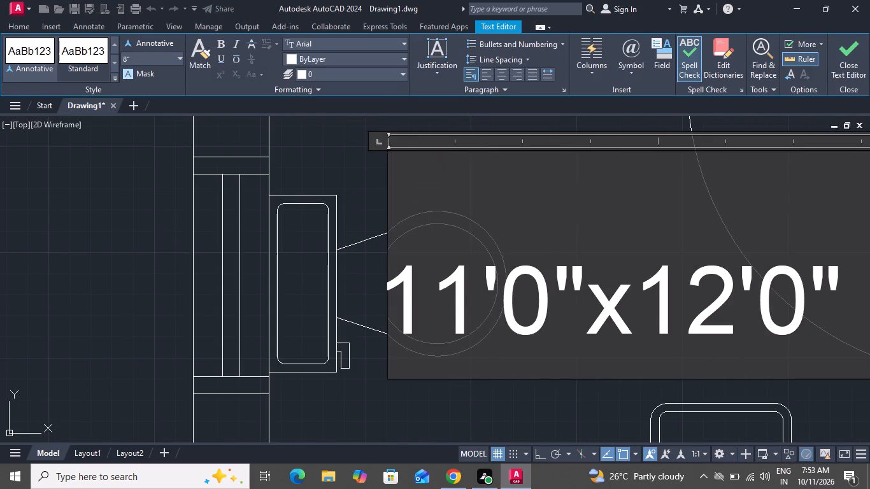
{"action": "key", "text": "t"}
{"action": "type", "text": "oilet"}
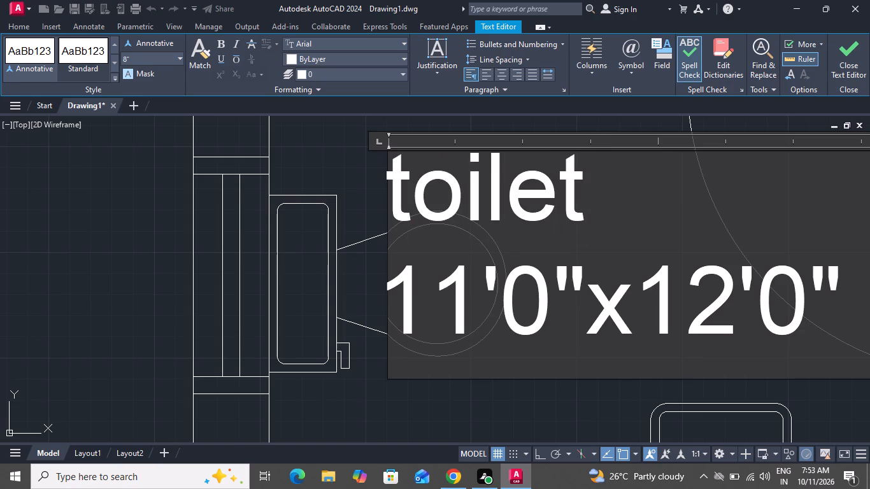
Change the dimensions line of the upper bathroom's toilet label to 6'9"x4'6" and finish editing it.
{"action": "scroll", "coordinate": [359, 208], "scroll_direction": "down", "scroll_amount": 1}
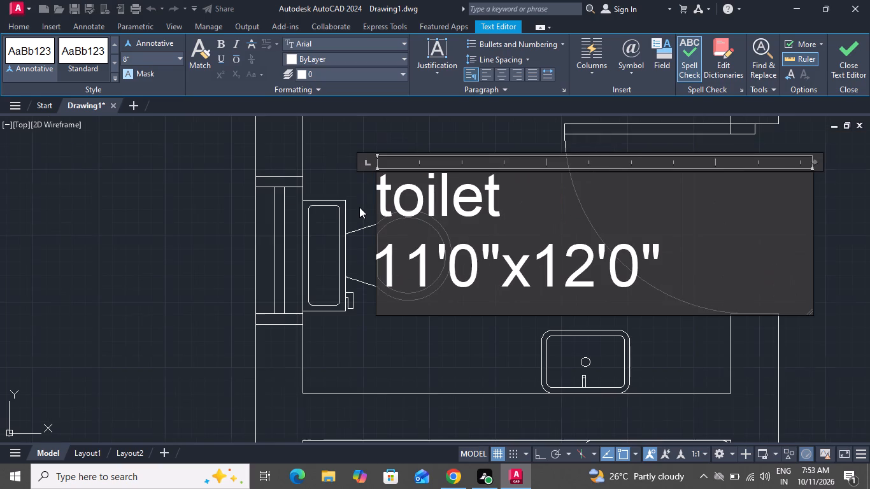
{"action": "left_click", "coordinate": [694, 260]}
{"action": "key", "text": "BackSpace"}
{"action": "key", "text": "BackSpace"}
{"action": "key", "text": "BackSpace"}
{"action": "key", "text": "BackSpace"}
{"action": "key", "text": "BackSpace"}
{"action": "key", "text": "BackSpace"}
{"action": "key", "text": "BackSpace"}
{"action": "key", "text": "BackSpace"}
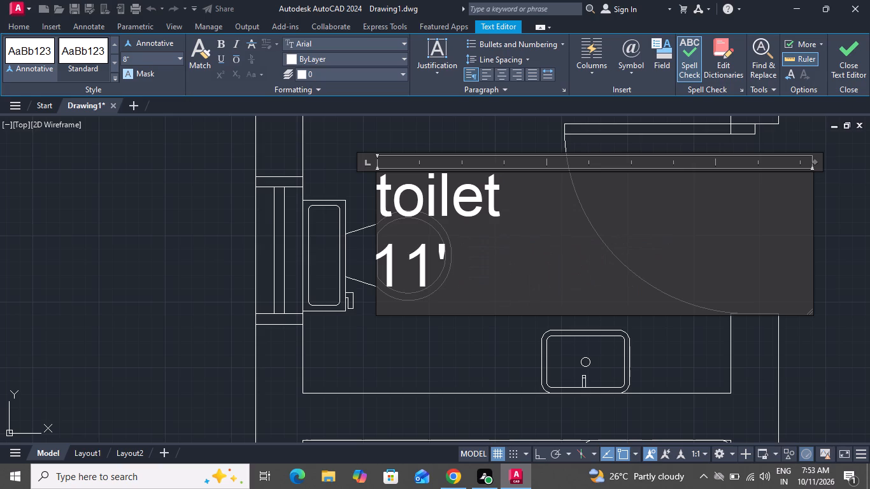
{"action": "key", "text": "BackSpace"}
{"action": "key", "text": "BackSpace"}
{"action": "key", "text": "BackSpace"}
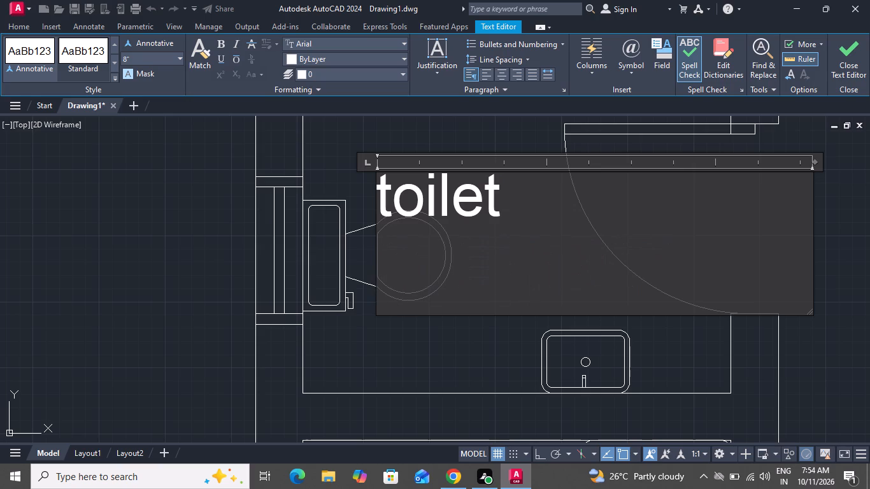
{"action": "key", "text": "6"}
{"action": "type", "text": "'9"}
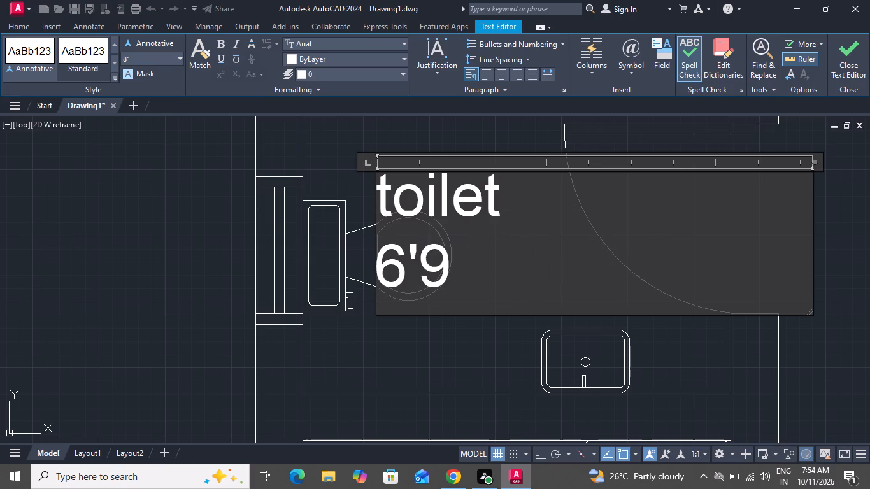
{"action": "key", "text": "shift+quotedbl"}
{"action": "key", "text": "x"}
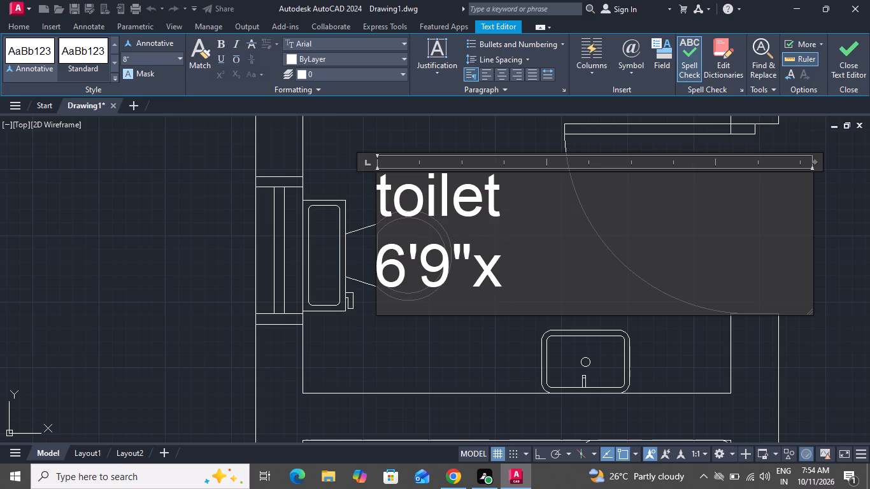
{"action": "type", "text": "4'"}
{"action": "key", "text": "6"}
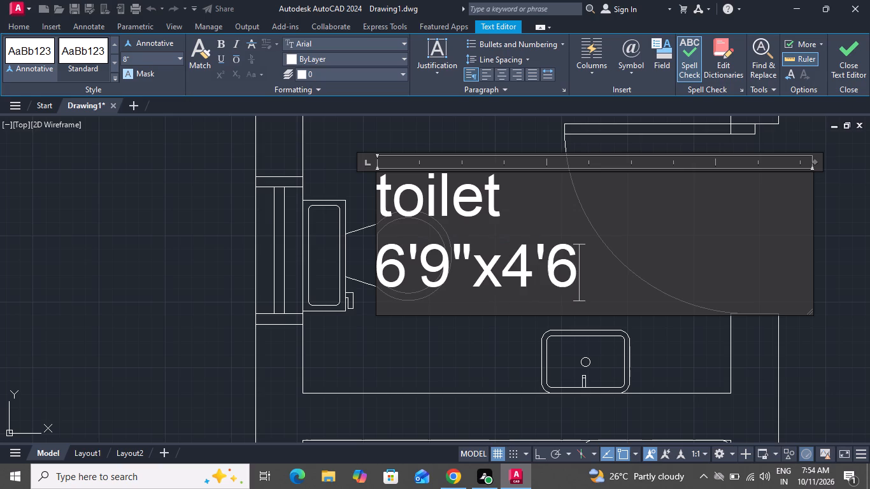
{"action": "key", "text": "shift+quotedbl"}
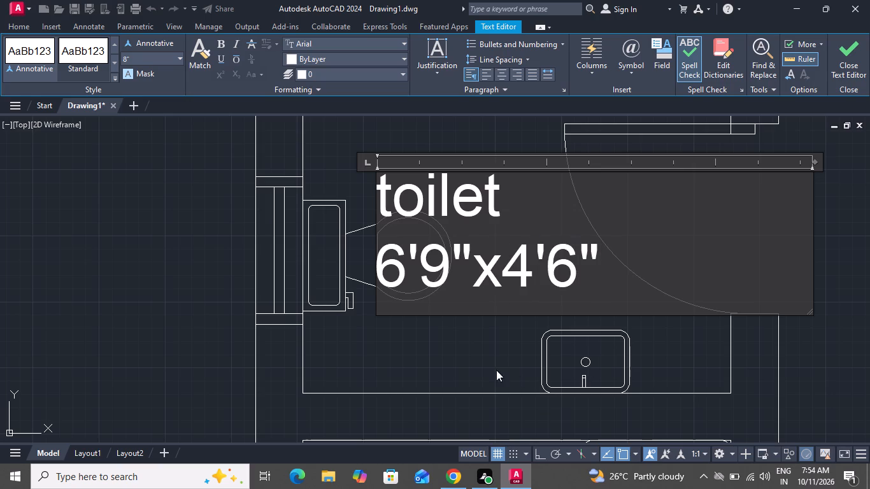
{"action": "left_click", "coordinate": [487, 364]}
Replace the name "bedroom" with "toilet" in the copied label of the lower bathroom.
{"action": "scroll", "coordinate": [458, 268], "scroll_direction": "down", "scroll_amount": 2}
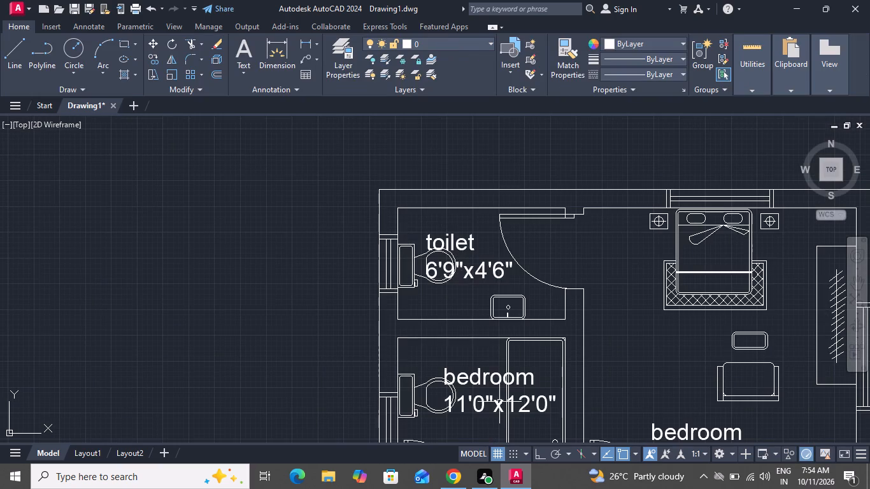
{"action": "scroll", "coordinate": [500, 402], "scroll_direction": "up", "scroll_amount": 1}
{"action": "double_click", "coordinate": [550, 369]}
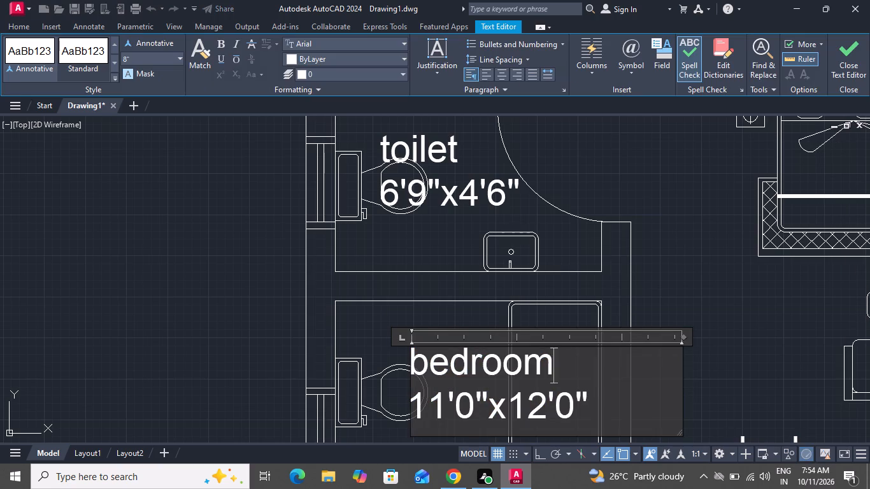
{"action": "key", "text": "BackSpace"}
{"action": "key", "text": "BackSpace"}
{"action": "key", "text": "BackSpace"}
{"action": "key", "text": "BackSpace"}
{"action": "key", "text": "BackSpace"}
{"action": "key", "text": "BackSpace"}
{"action": "key", "text": "BackSpace"}
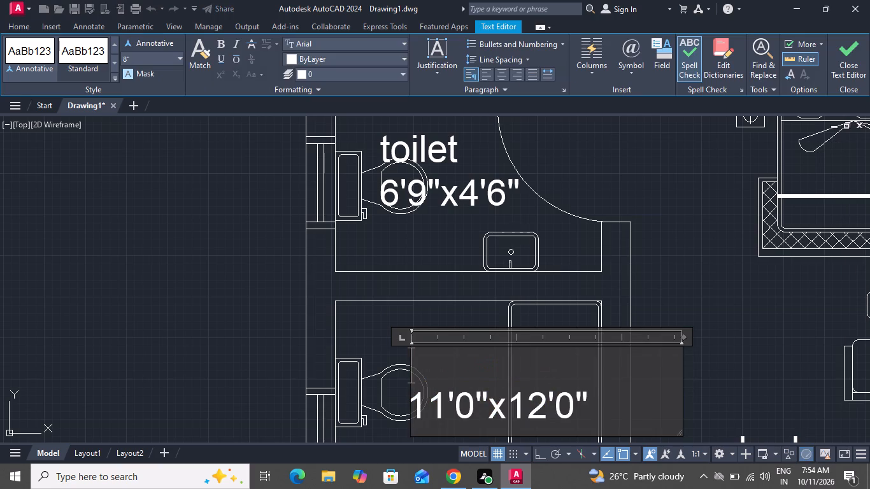
{"action": "type", "text": "toilet"}
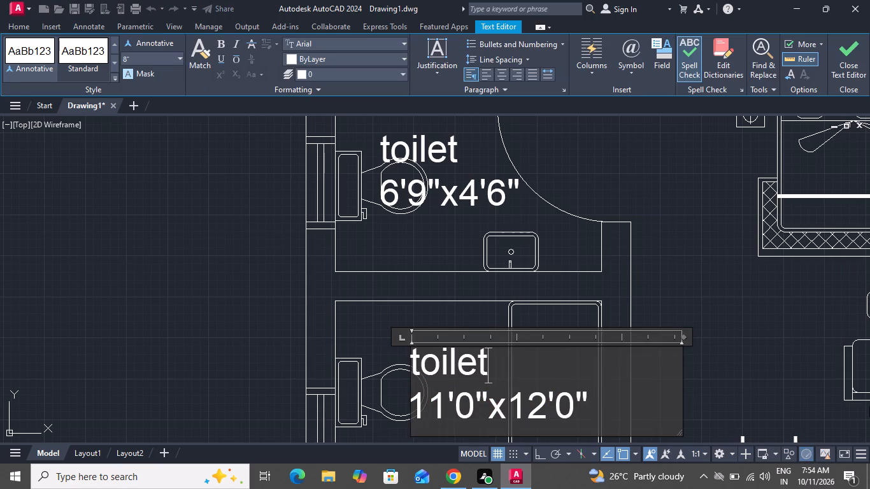
Change the dimensions line of the lower bathroom's toilet label to 6'9"x7'2" and finish editing it.
{"action": "left_click", "coordinate": [611, 415]}
{"action": "key", "text": "BackSpace"}
{"action": "key", "text": "BackSpace"}
{"action": "key", "text": "BackSpace"}
{"action": "key", "text": "BackSpace"}
{"action": "key", "text": "BackSpace"}
{"action": "key", "text": "BackSpace"}
{"action": "key", "text": "BackSpace"}
{"action": "key", "text": "BackSpace"}
{"action": "key", "text": "BackSpace"}
{"action": "key", "text": "BackSpace"}
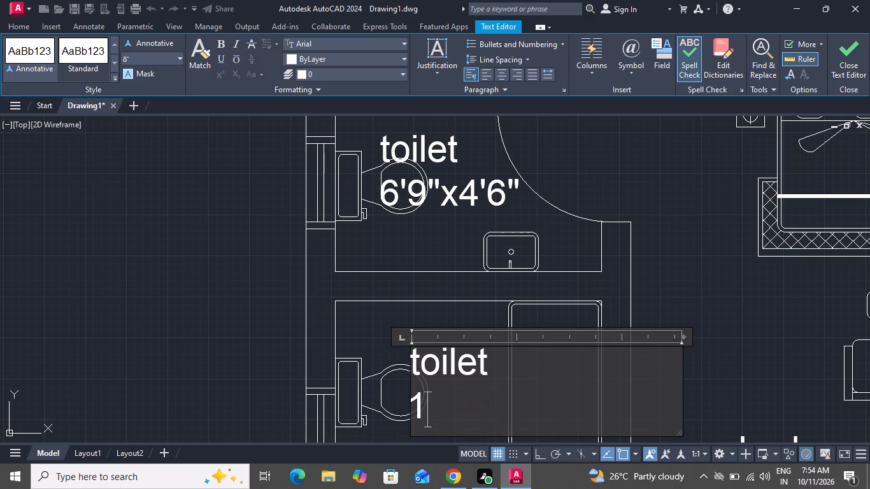
{"action": "key", "text": "BackSpace"}
{"action": "key", "text": "6"}
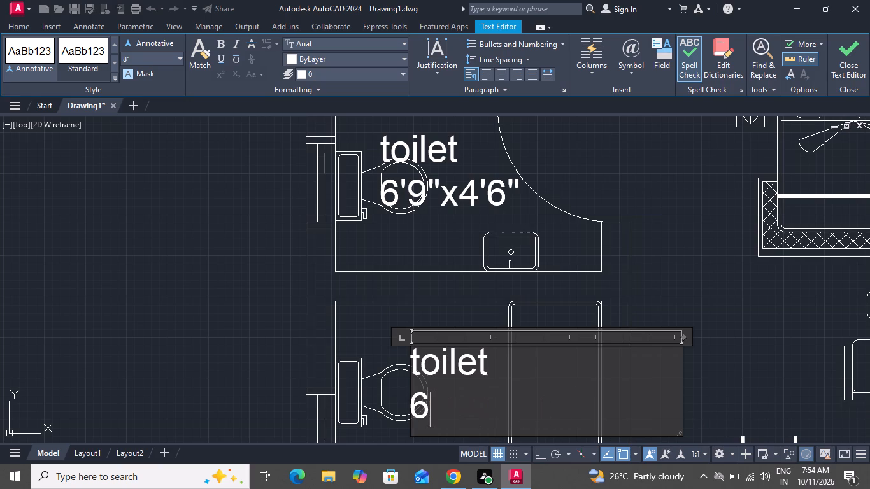
{"action": "key", "text": "apostrophe"}
{"action": "key", "text": "9"}
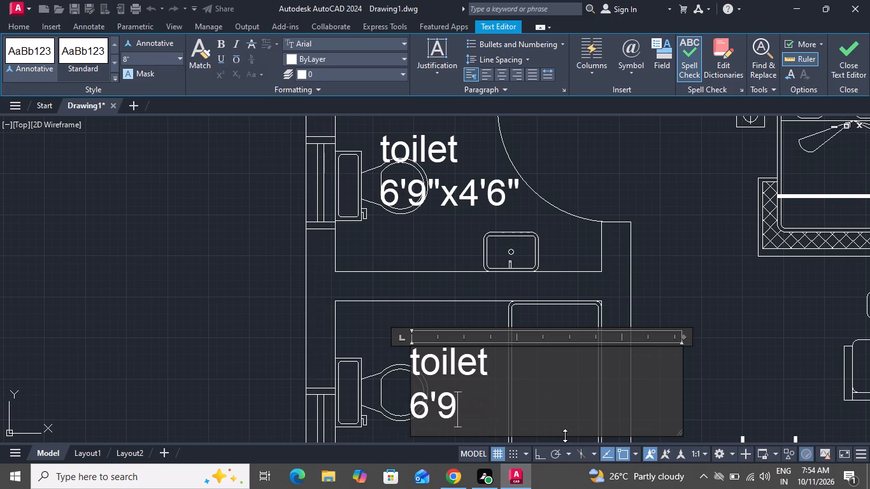
{"action": "key", "text": "shift+quotedbl"}
{"action": "key", "text": "x"}
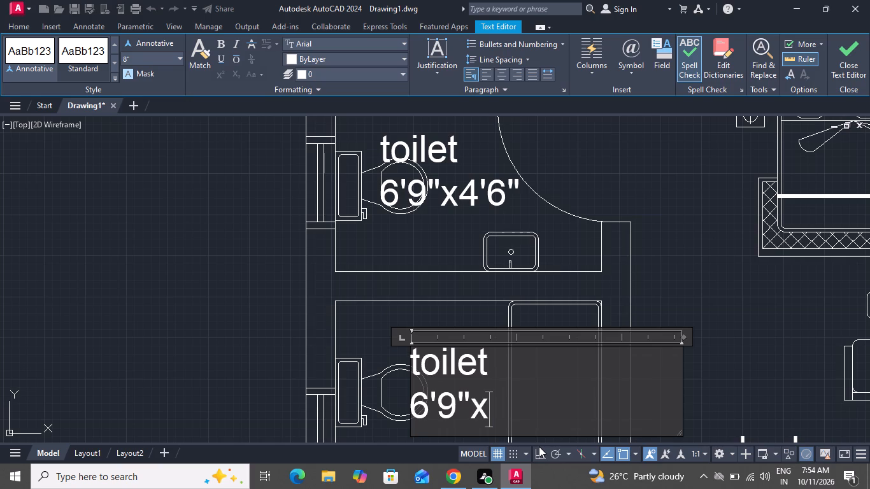
{"action": "key", "text": "7"}
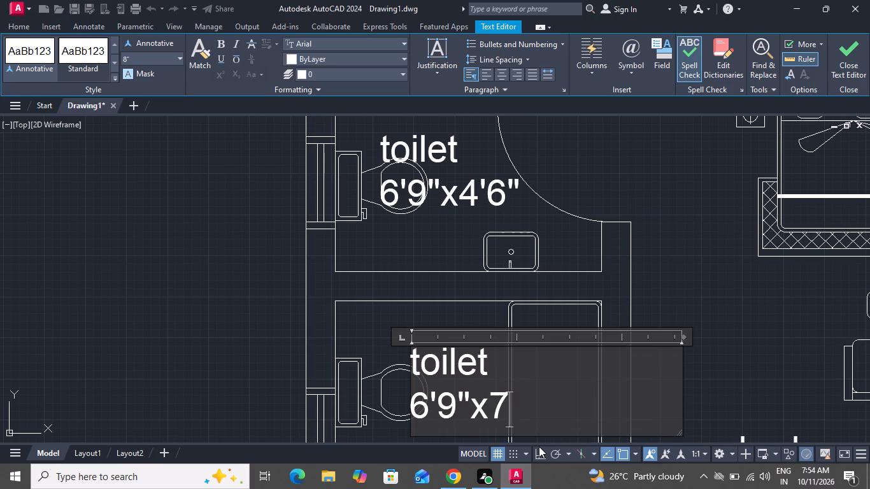
{"action": "key", "text": "semicolon"}
{"action": "key", "text": "BackSpace"}
{"action": "key", "text": "apostrophe"}
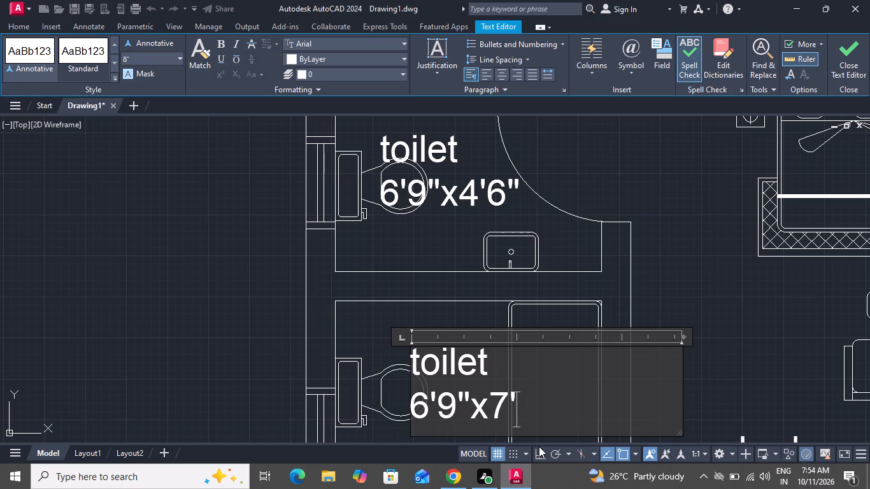
{"action": "key", "text": "2"}
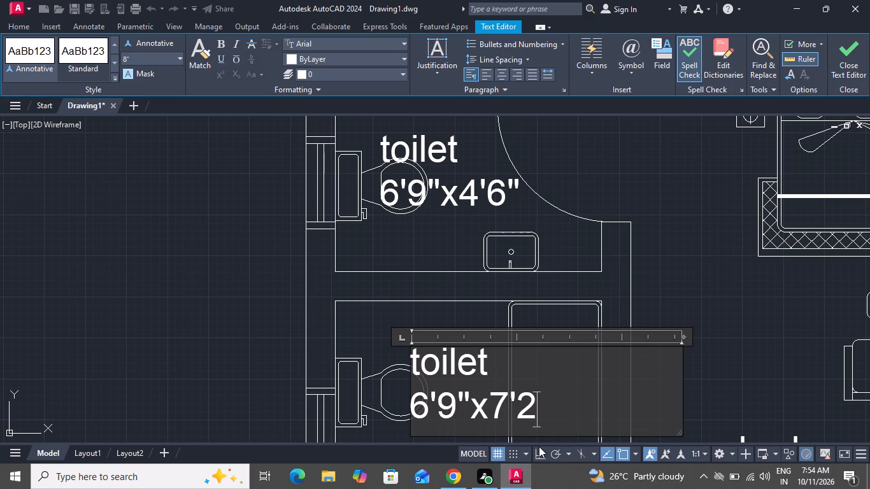
{"action": "key", "text": "shift+quotedbl"}
{"action": "left_click", "coordinate": [471, 324]}
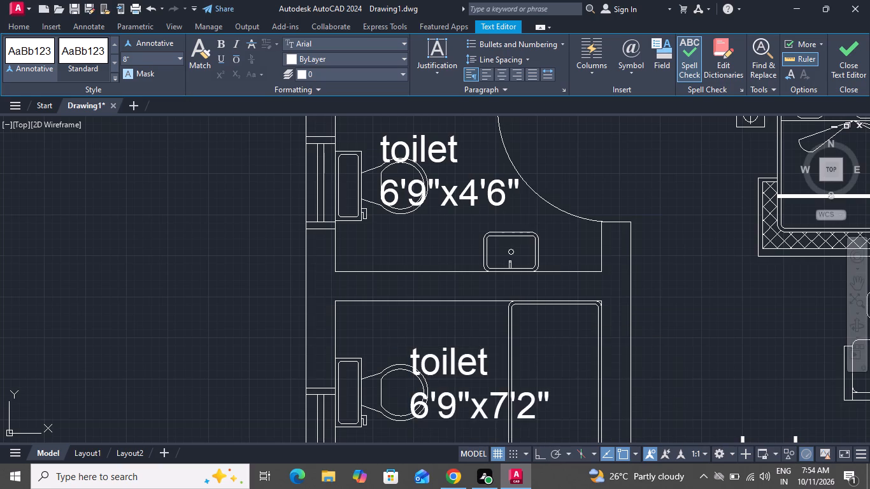
Replace the name "bedroom" with "kitchen" in the copied label of the room with the hatched counter.
{"action": "scroll", "coordinate": [474, 309], "scroll_direction": "down", "scroll_amount": 2}
{"action": "scroll", "coordinate": [478, 309], "scroll_direction": "up", "scroll_amount": 1}
{"action": "scroll", "coordinate": [478, 309], "scroll_direction": "down", "scroll_amount": 1}
{"action": "scroll", "coordinate": [536, 323], "scroll_direction": "down", "scroll_amount": 2}
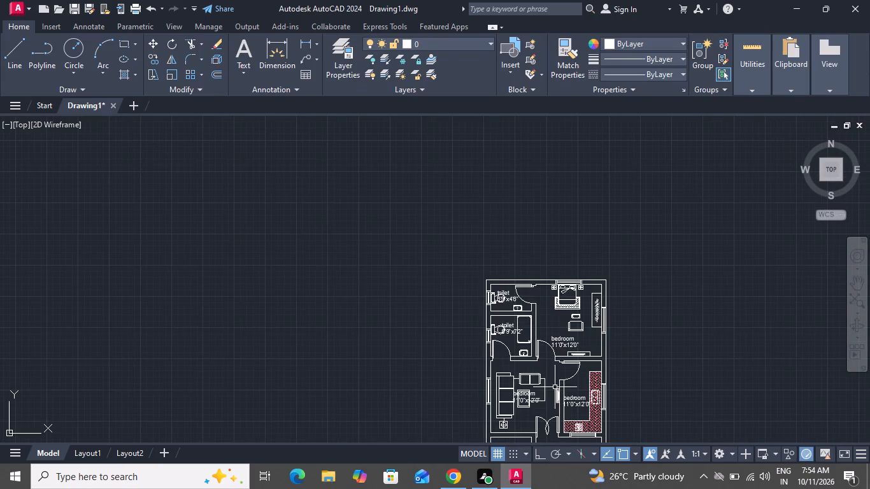
{"action": "scroll", "coordinate": [570, 420], "scroll_direction": "up", "scroll_amount": 3}
{"action": "scroll", "coordinate": [618, 364], "scroll_direction": "up", "scroll_amount": 2}
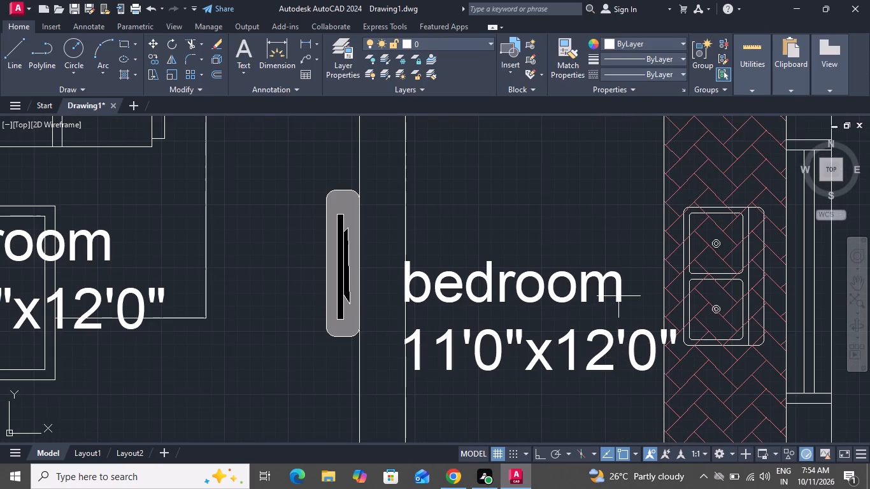
{"action": "double_click", "coordinate": [617, 297]}
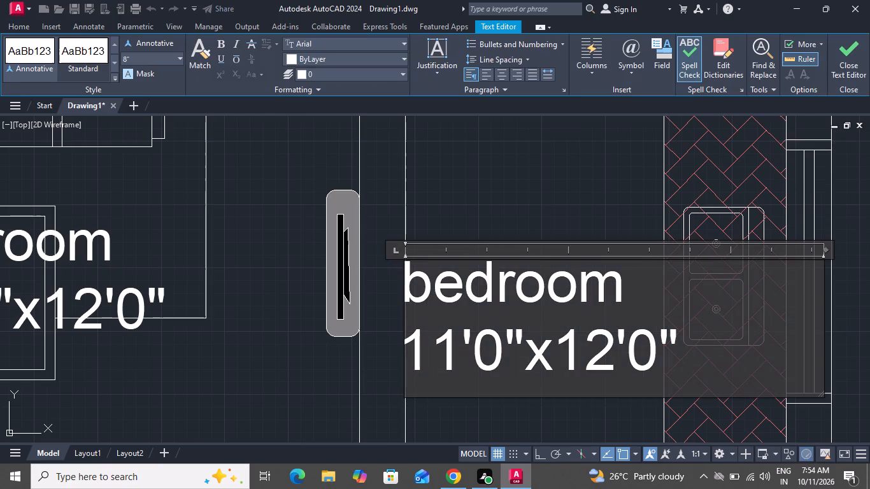
{"action": "key", "text": "BackSpace"}
{"action": "key", "text": "BackSpace"}
{"action": "key", "text": "BackSpace"}
{"action": "key", "text": "BackSpace"}
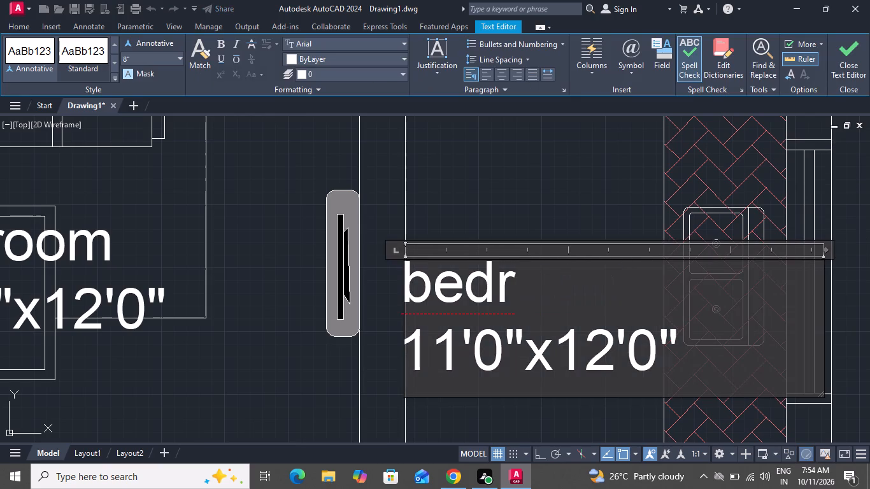
{"action": "key", "text": "BackSpace"}
{"action": "key", "text": "BackSpace"}
{"action": "key", "text": "BackSpace"}
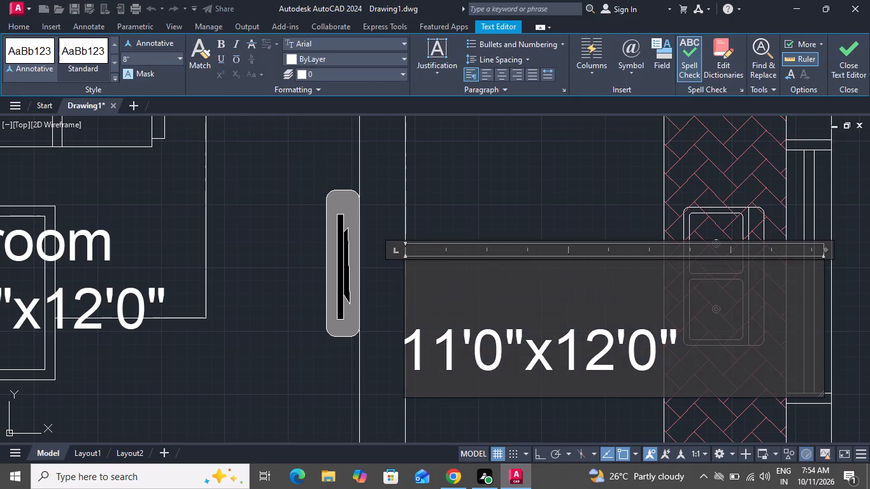
{"action": "type", "text": "kitche"}
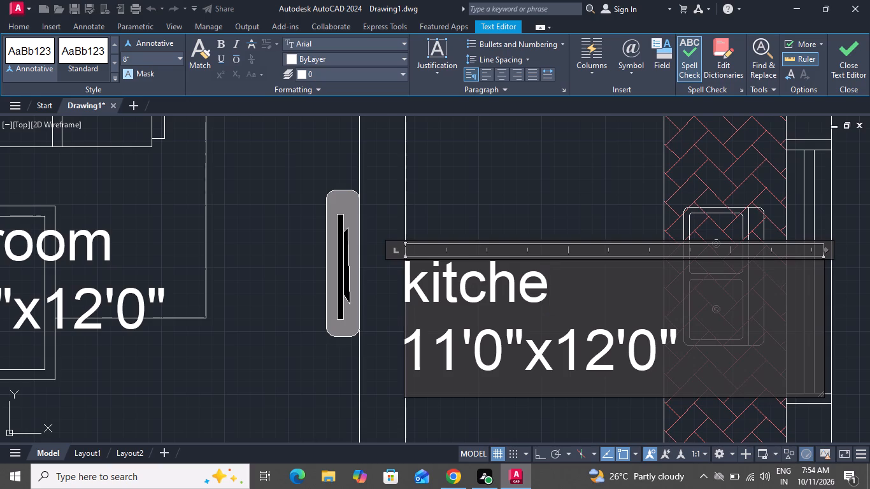
{"action": "key", "text": "n"}
Re-enter the kitchen label's dimensions line as 11'0"x12'0" and finish editing the label.
{"action": "left_click", "coordinate": [695, 339]}
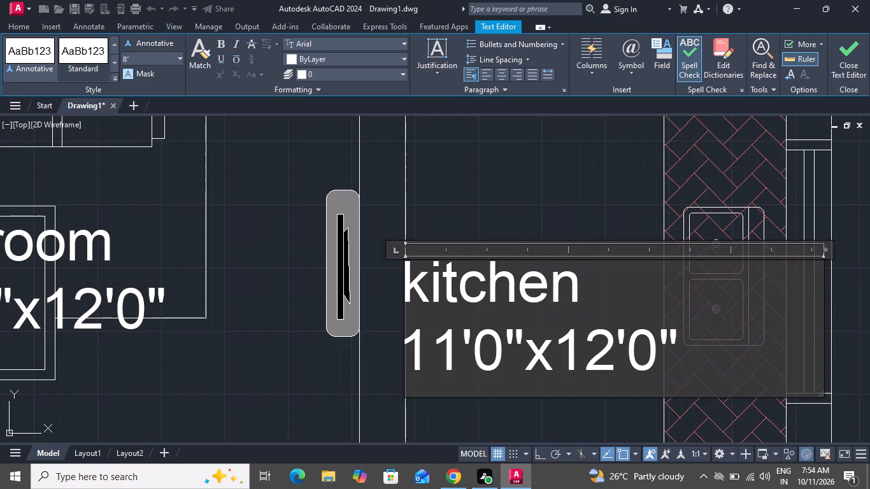
{"action": "key", "text": "BackSpace"}
{"action": "key", "text": "BackSpace"}
{"action": "key", "text": "BackSpace"}
{"action": "key", "text": "BackSpace"}
{"action": "key", "text": "BackSpace"}
{"action": "key", "text": "BackSpace"}
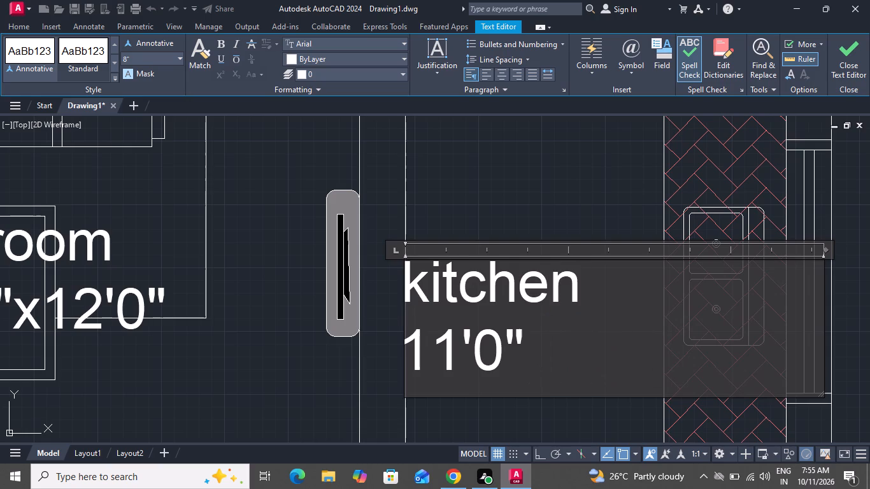
{"action": "key", "text": "BackSpace"}
{"action": "key", "text": "BackSpace"}
{"action": "key", "text": "BackSpace"}
{"action": "key", "text": "BackSpace"}
{"action": "key", "text": "BackSpace"}
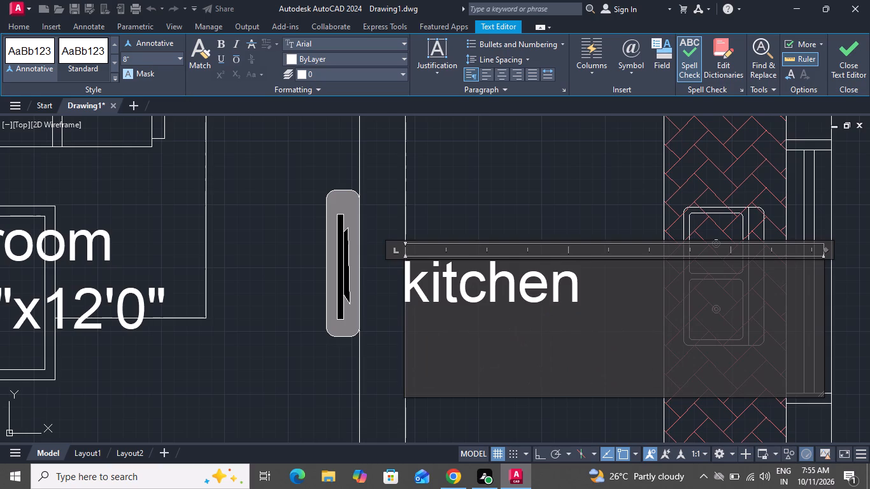
{"action": "type", "text": "11"}
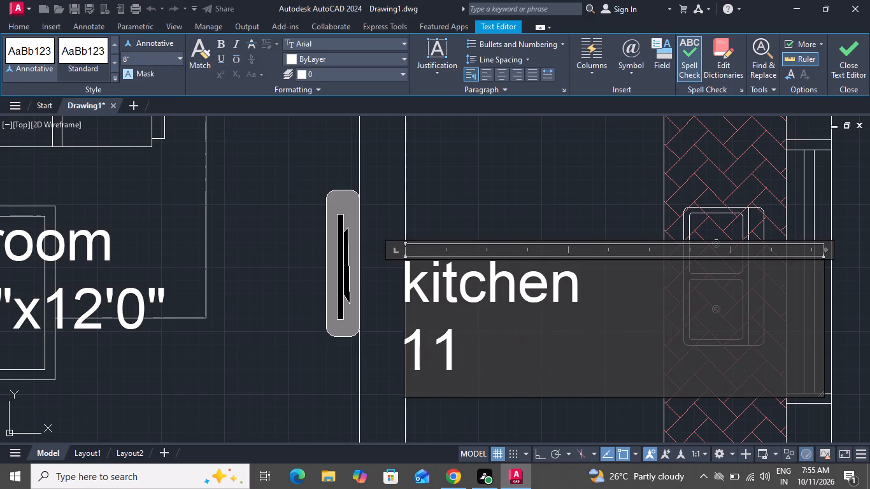
{"action": "key", "text": "apostrophe"}
{"action": "key", "text": "0"}
{"action": "key", "text": "shift+quotedbl"}
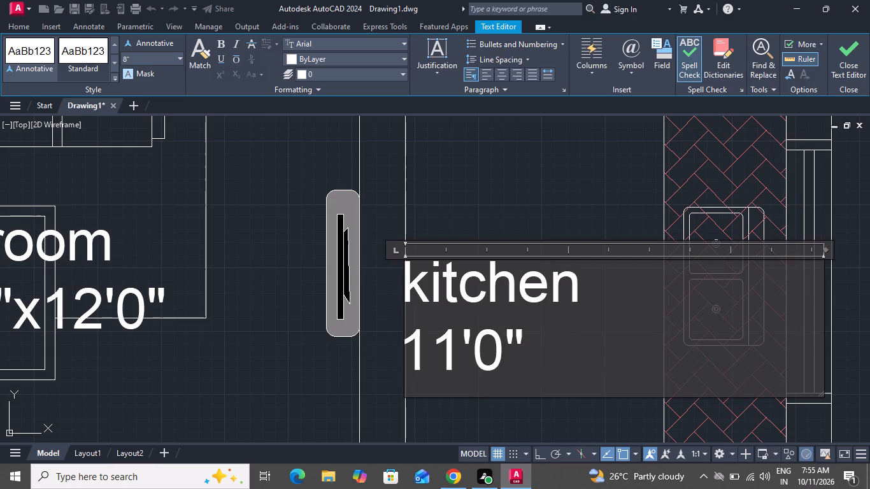
{"action": "key", "text": "x"}
{"action": "type", "text": "12"}
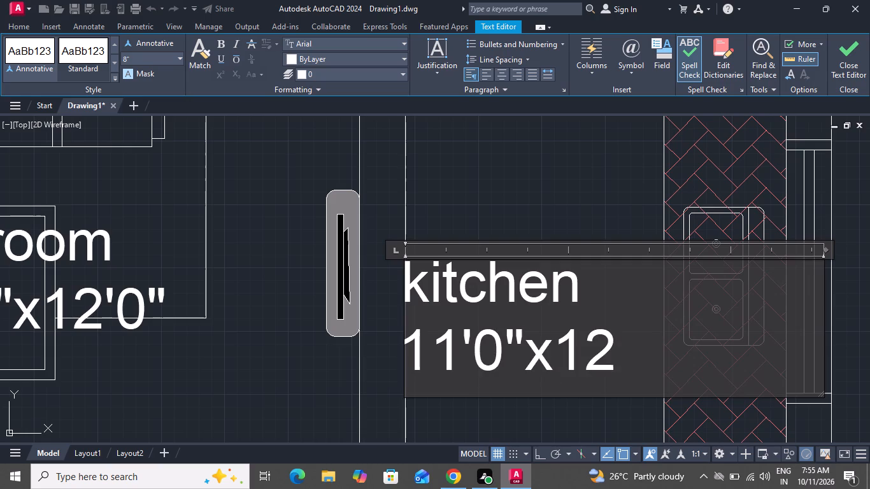
{"action": "key", "text": "apostrophe"}
{"action": "key", "text": "0"}
{"action": "key", "text": "shift+quotedbl"}
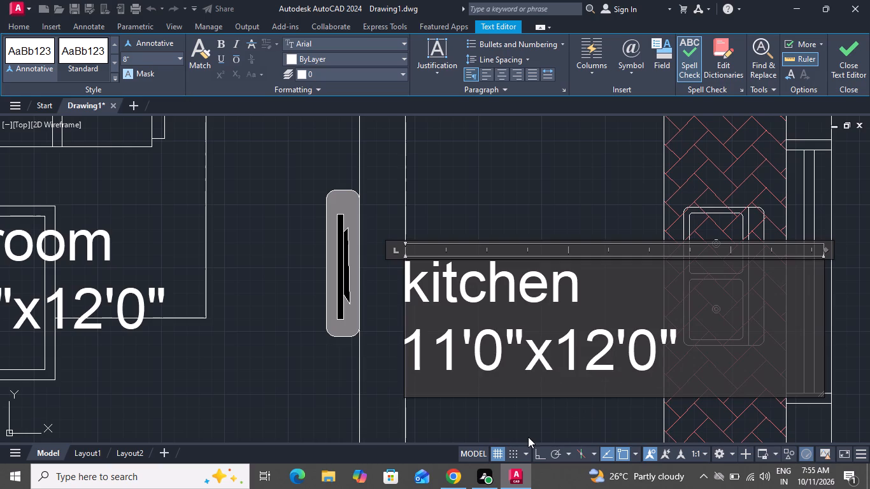
{"action": "left_click", "coordinate": [527, 436]}
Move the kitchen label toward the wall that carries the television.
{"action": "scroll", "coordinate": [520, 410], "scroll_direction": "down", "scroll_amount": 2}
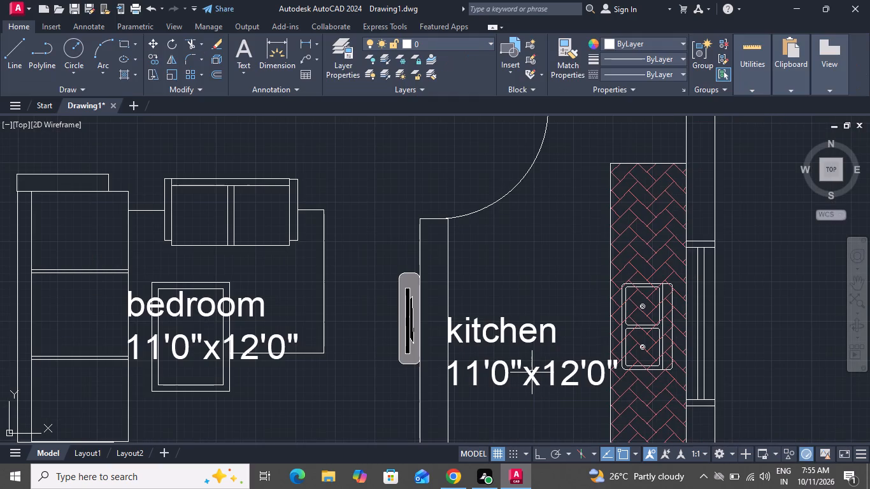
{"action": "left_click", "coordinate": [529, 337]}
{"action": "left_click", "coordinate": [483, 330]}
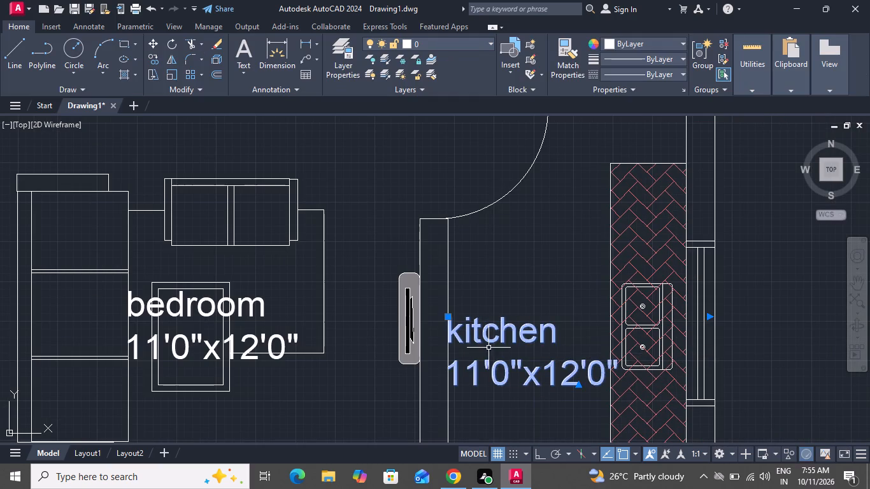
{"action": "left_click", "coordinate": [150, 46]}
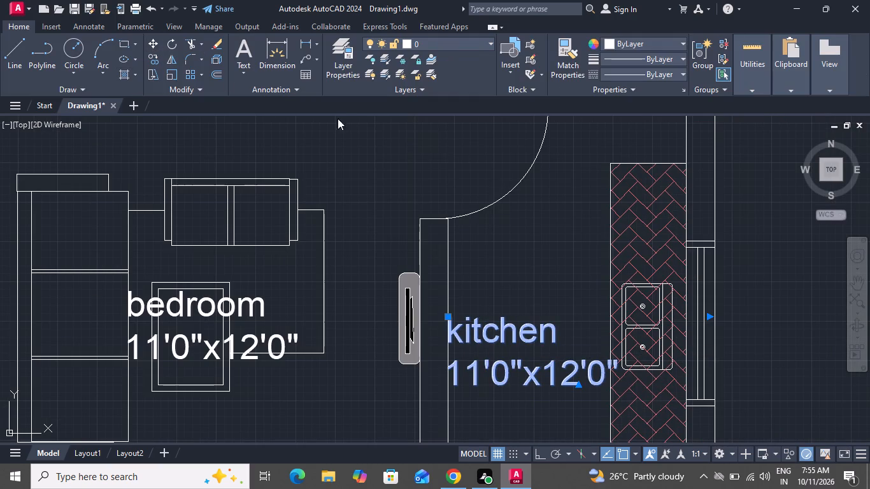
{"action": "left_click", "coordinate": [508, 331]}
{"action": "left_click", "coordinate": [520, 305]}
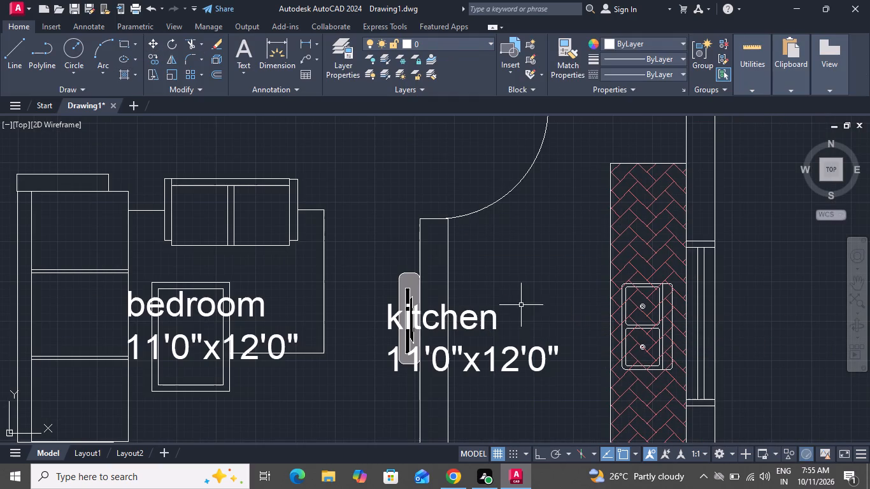
Move the kitchen label into the kitchen's open floor, beside the sink counter.
{"action": "left_click", "coordinate": [491, 318]}
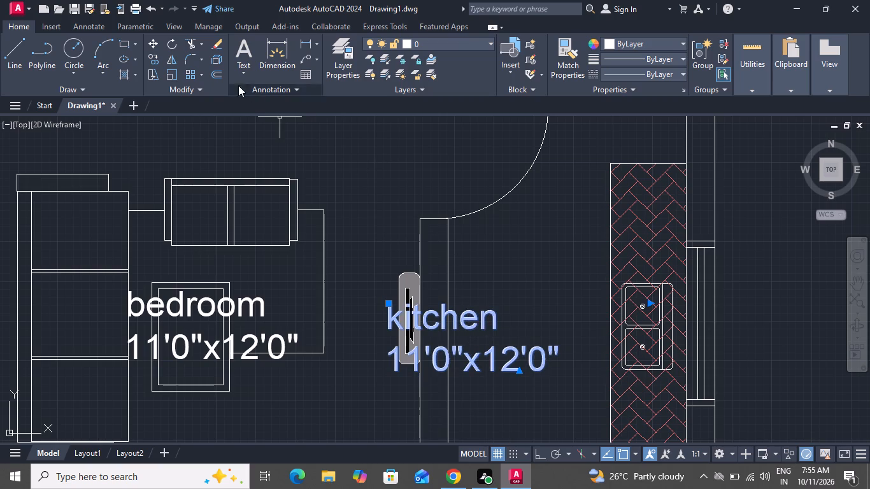
{"action": "left_click", "coordinate": [153, 42]}
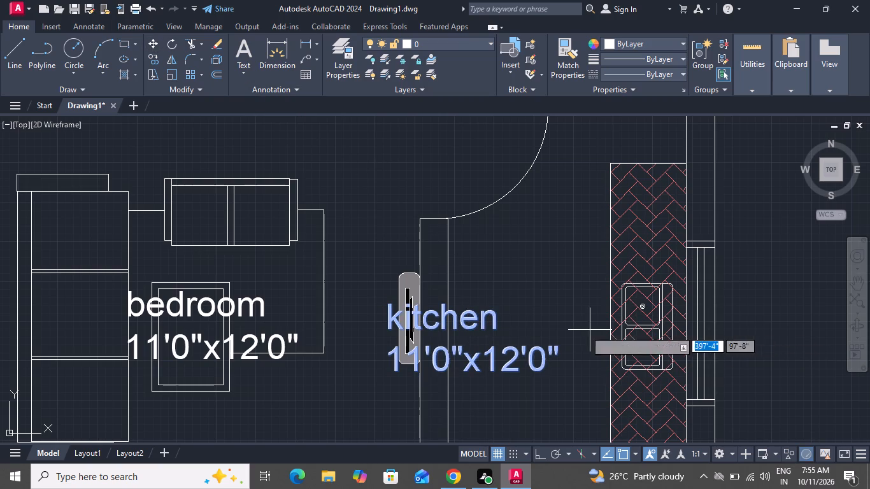
{"action": "left_click", "coordinate": [455, 319]}
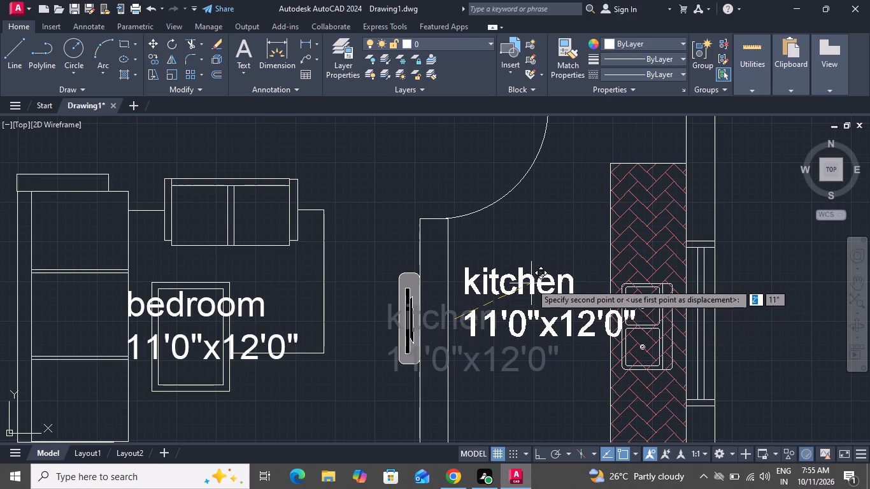
{"action": "left_click", "coordinate": [531, 283]}
Replace the name "bedroom" with "living" in the copied label over the sofa area's coffee table.
{"action": "scroll", "coordinate": [558, 338], "scroll_direction": "down", "scroll_amount": 3}
{"action": "scroll", "coordinate": [563, 327], "scroll_direction": "up", "scroll_amount": 1}
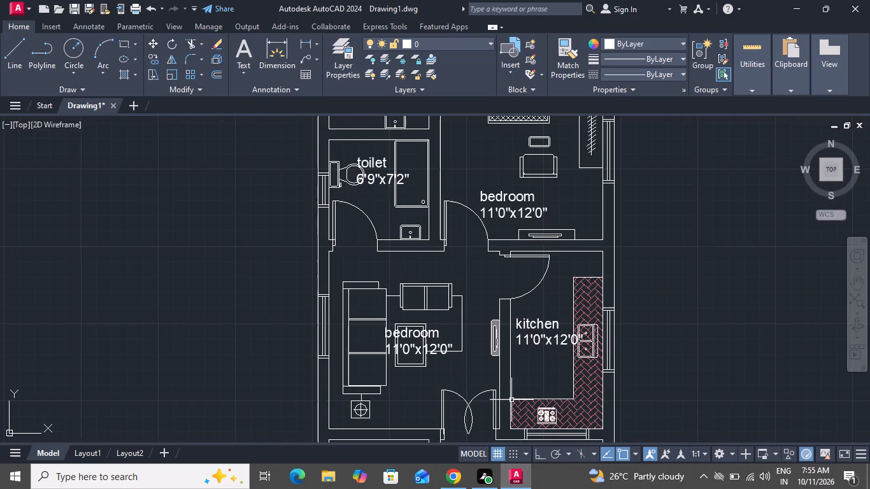
{"action": "scroll", "coordinate": [504, 376], "scroll_direction": "down", "scroll_amount": 1}
{"action": "scroll", "coordinate": [455, 362], "scroll_direction": "up", "scroll_amount": 5}
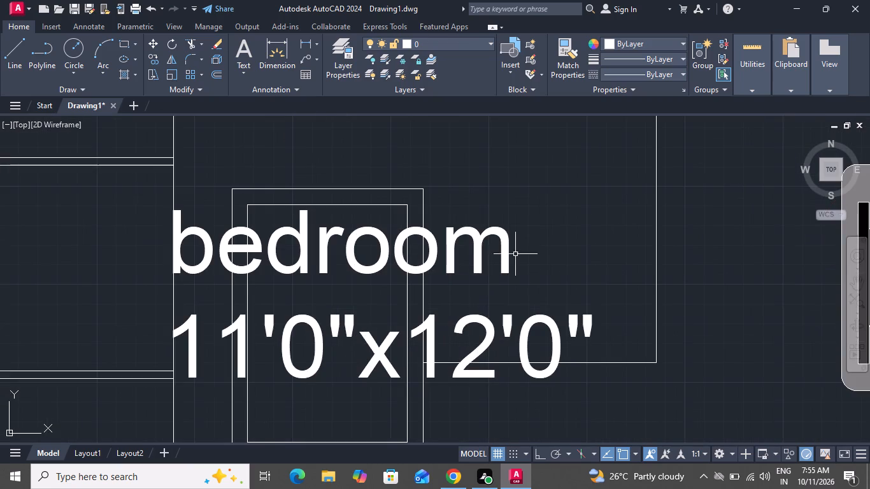
{"action": "left_click", "coordinate": [507, 252]}
{"action": "double_click", "coordinate": [507, 252]}
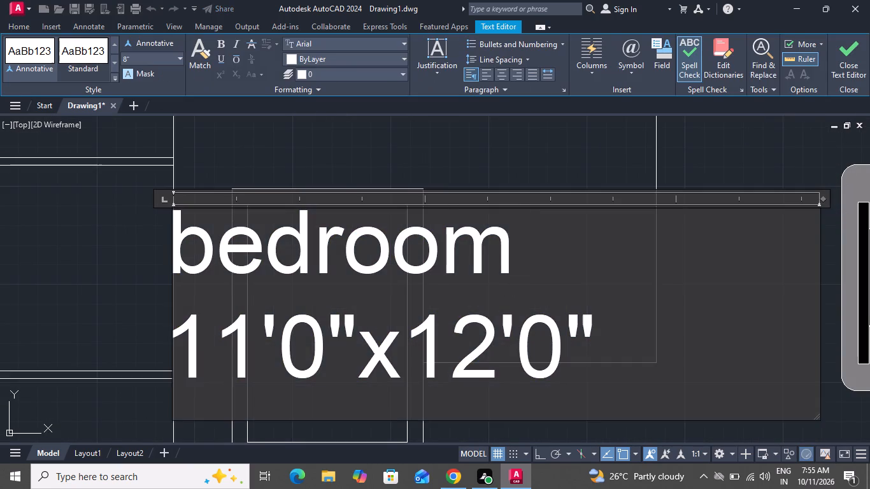
{"action": "key", "text": "BackSpace"}
{"action": "key", "text": "BackSpace"}
{"action": "key", "text": "BackSpace"}
{"action": "key", "text": "BackSpace"}
{"action": "key", "text": "BackSpace"}
{"action": "key", "text": "BackSpace"}
{"action": "key", "text": "BackSpace"}
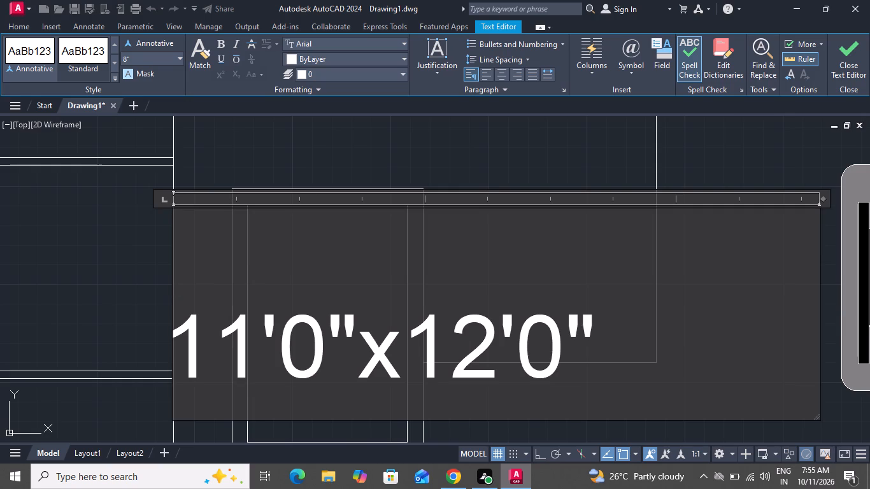
{"action": "type", "text": "livin"}
{"action": "key", "text": "g"}
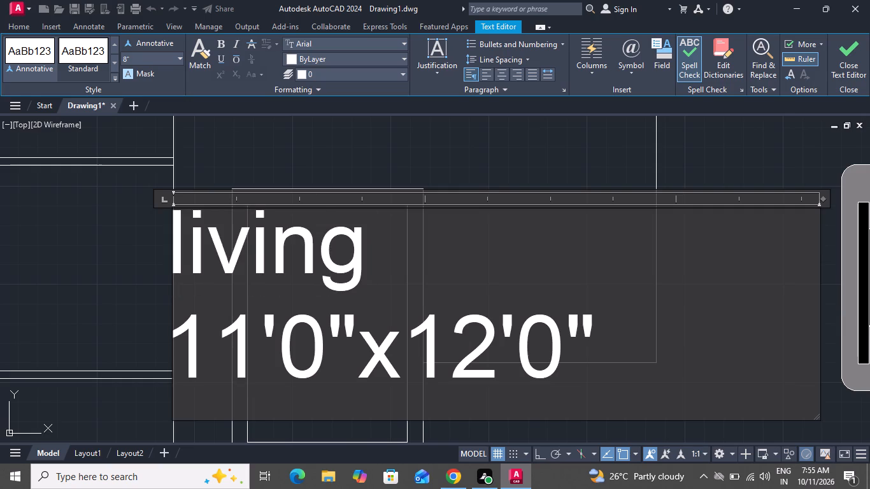
Re-enter the living room label's dimensions line as 11'6"x12'0" and finish editing the label.
{"action": "left_click", "coordinate": [633, 334]}
{"action": "key", "text": "BackSpace"}
{"action": "key", "text": "BackSpace"}
{"action": "key", "text": "BackSpace"}
{"action": "key", "text": "BackSpace"}
{"action": "key", "text": "BackSpace"}
{"action": "key", "text": "BackSpace"}
{"action": "key", "text": "BackSpace"}
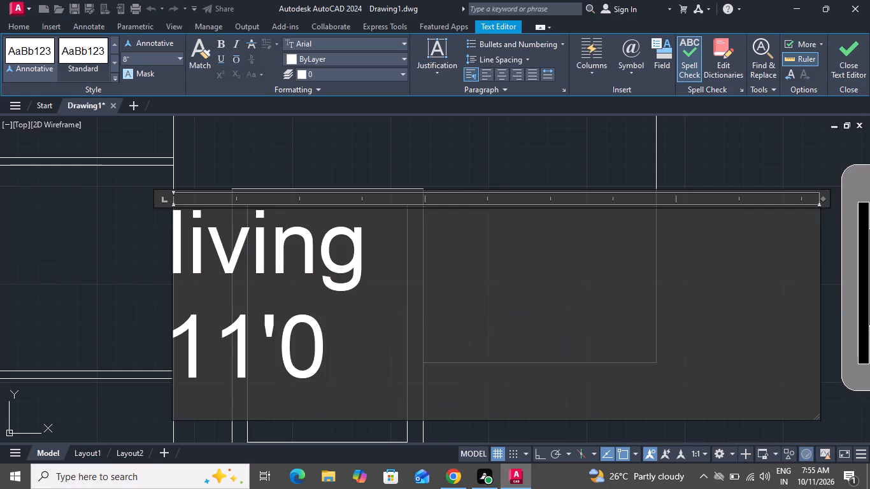
{"action": "key", "text": "BackSpace"}
{"action": "key", "text": "BackSpace"}
{"action": "key", "text": "BackSpace"}
{"action": "key", "text": "BackSpace"}
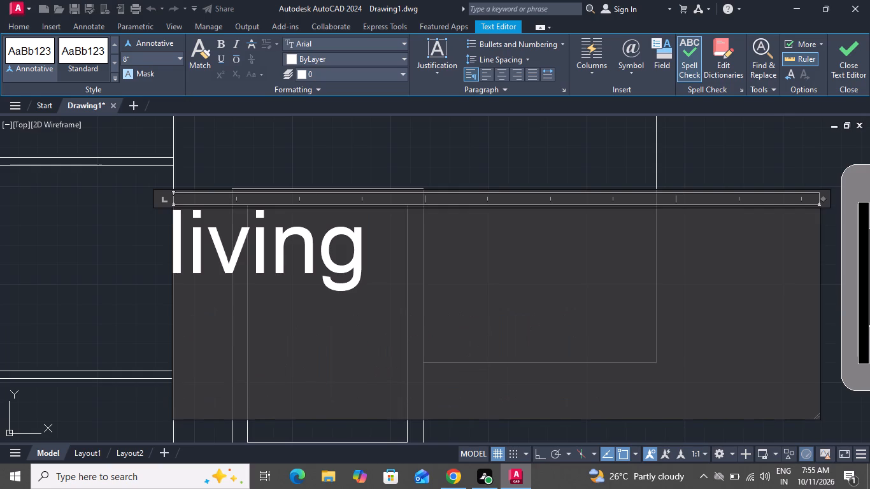
{"action": "type", "text": "11"}
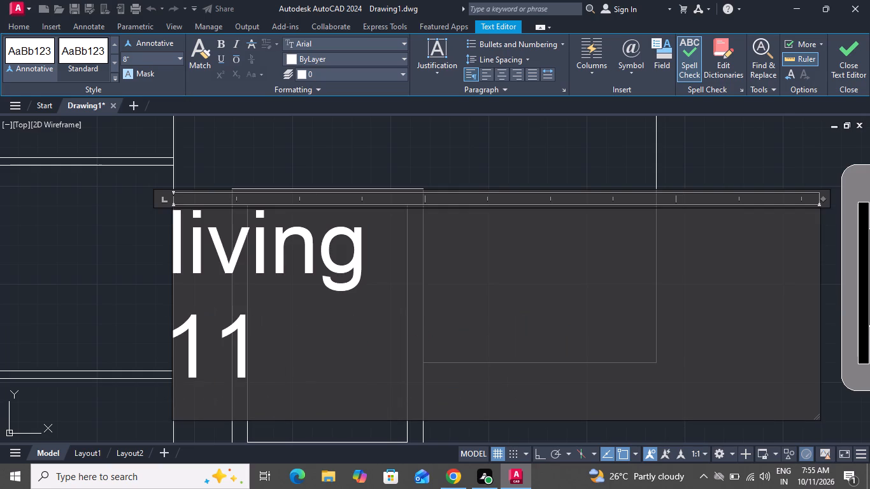
{"action": "key", "text": "apostrophe"}
{"action": "key", "text": "6"}
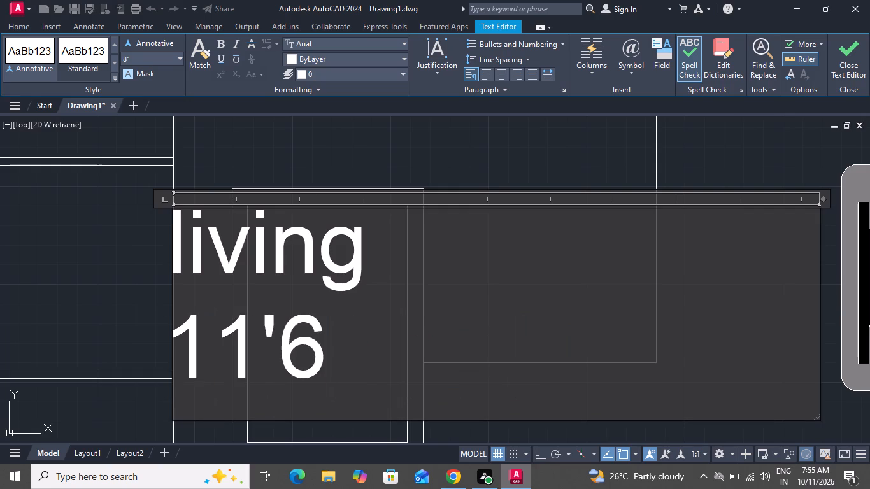
{"action": "key", "text": "shift+quotedbl"}
{"action": "key", "text": "x"}
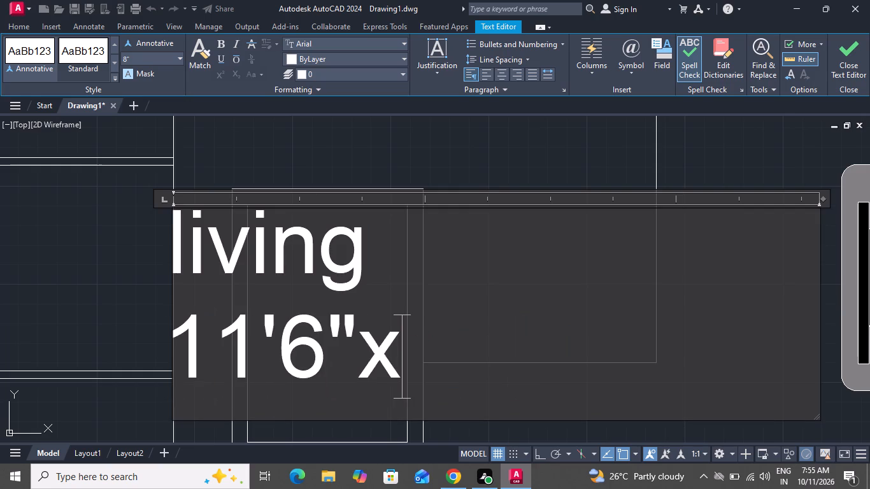
{"action": "type", "text": "12"}
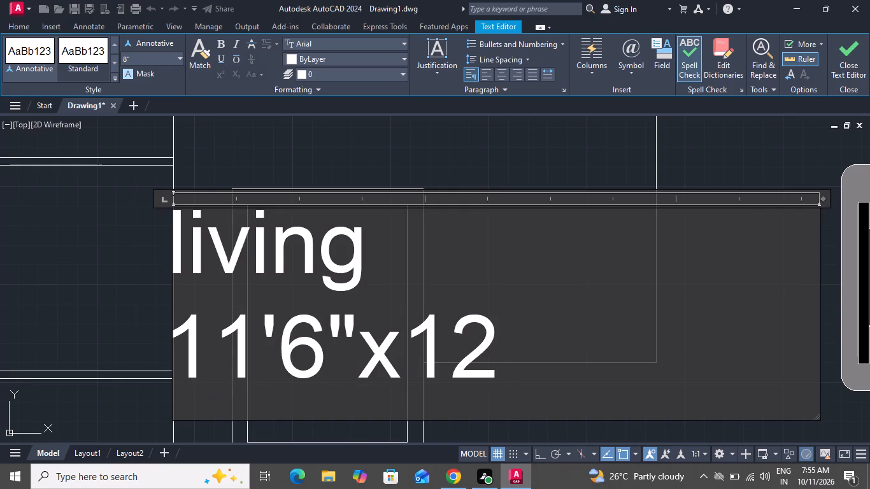
{"action": "type", "text": "'0"}
{"action": "key", "text": "shift+quotedbl"}
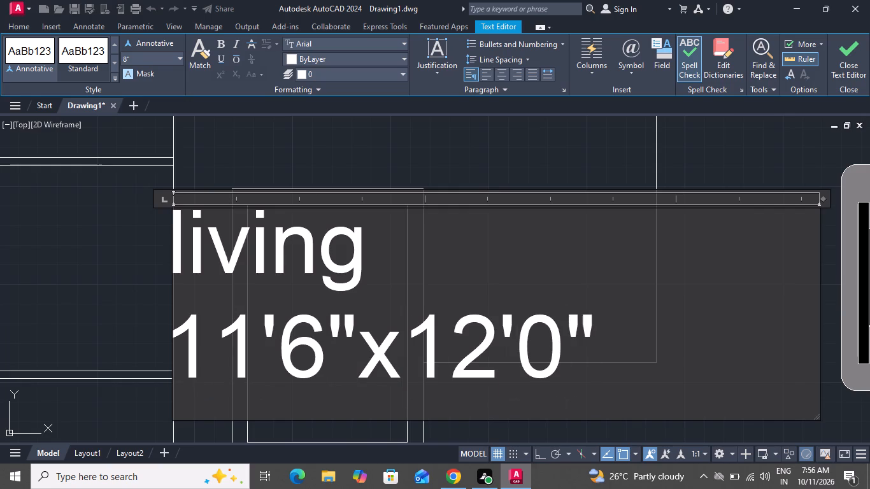
{"action": "left_click", "coordinate": [578, 285]}
{"action": "scroll", "coordinate": [580, 273], "scroll_direction": "down", "scroll_amount": 1}
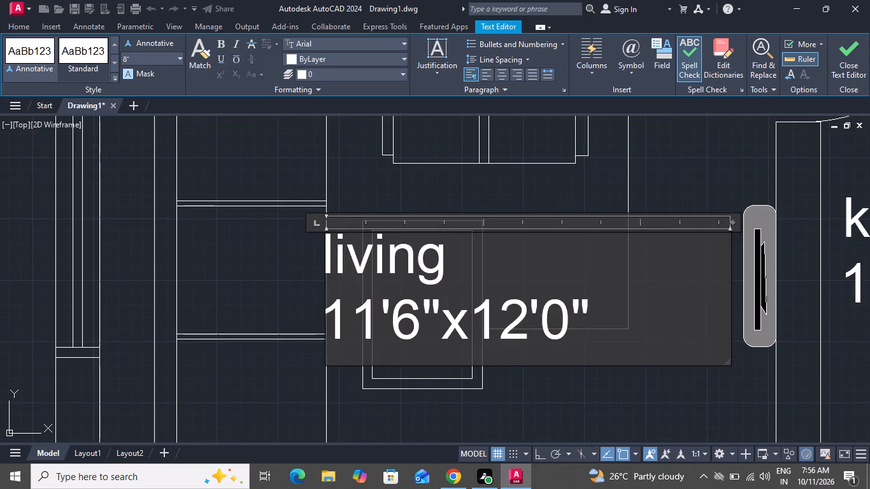
{"action": "left_click", "coordinate": [612, 378]}
Replace the name "bedroom" with "car parking" in the copied label between the staircase and the car.
{"action": "scroll", "coordinate": [611, 382], "scroll_direction": "down", "scroll_amount": 2}
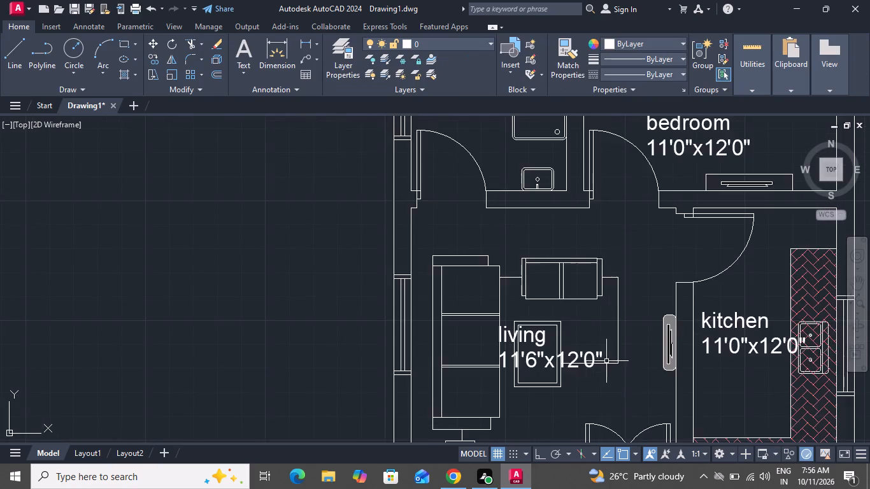
{"action": "scroll", "coordinate": [602, 354], "scroll_direction": "down", "scroll_amount": 3}
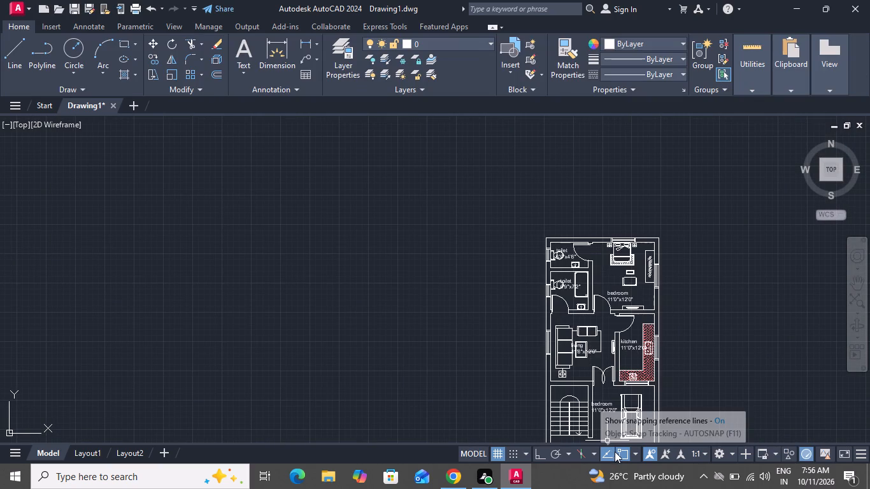
{"action": "scroll", "coordinate": [613, 393], "scroll_direction": "down", "scroll_amount": 1}
{"action": "scroll", "coordinate": [613, 391], "scroll_direction": "up", "scroll_amount": 5}
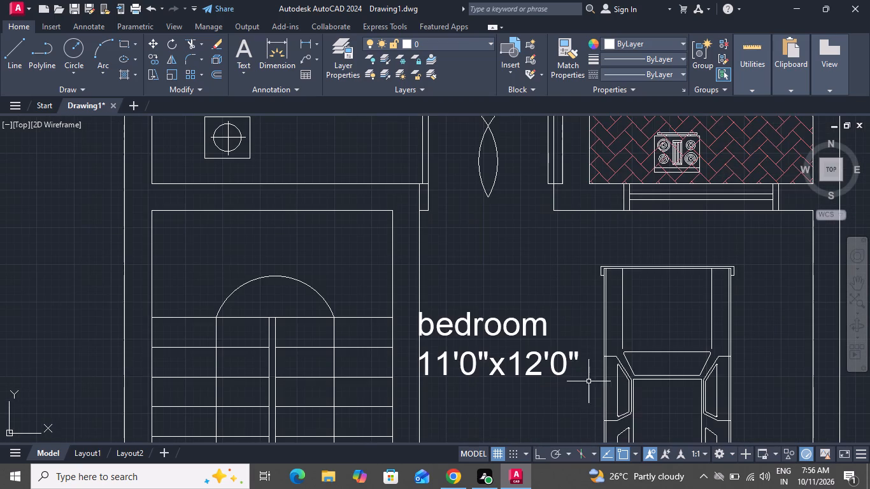
{"action": "double_click", "coordinate": [544, 332]}
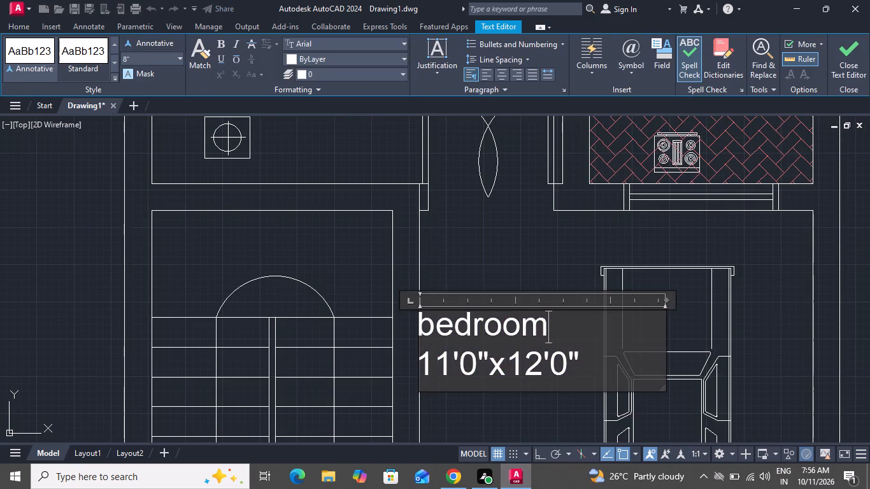
{"action": "key", "text": "BackSpace"}
{"action": "key", "text": "BackSpace"}
{"action": "key", "text": "BackSpace"}
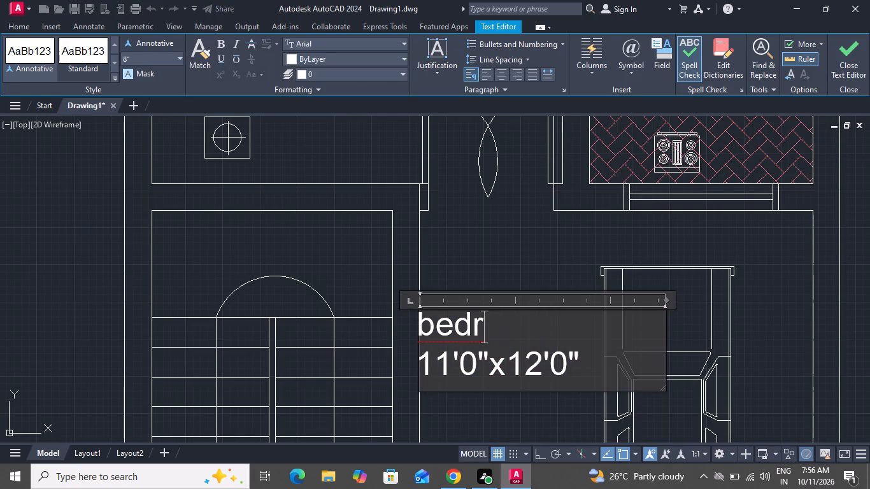
{"action": "key", "text": "BackSpace"}
{"action": "key", "text": "BackSpace"}
{"action": "key", "text": "BackSpace"}
{"action": "key", "text": "BackSpace"}
{"action": "type", "text": "car"}
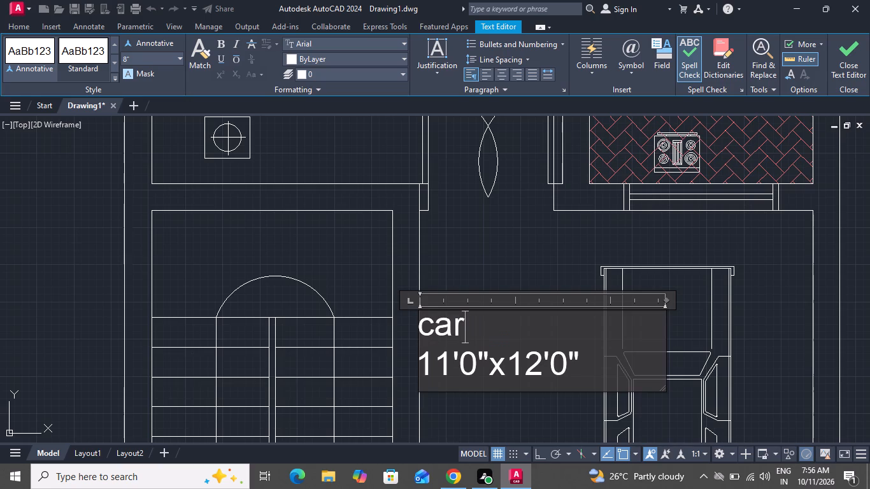
{"action": "key", "text": "space"}
{"action": "type", "text": "par"}
{"action": "type", "text": "king"}
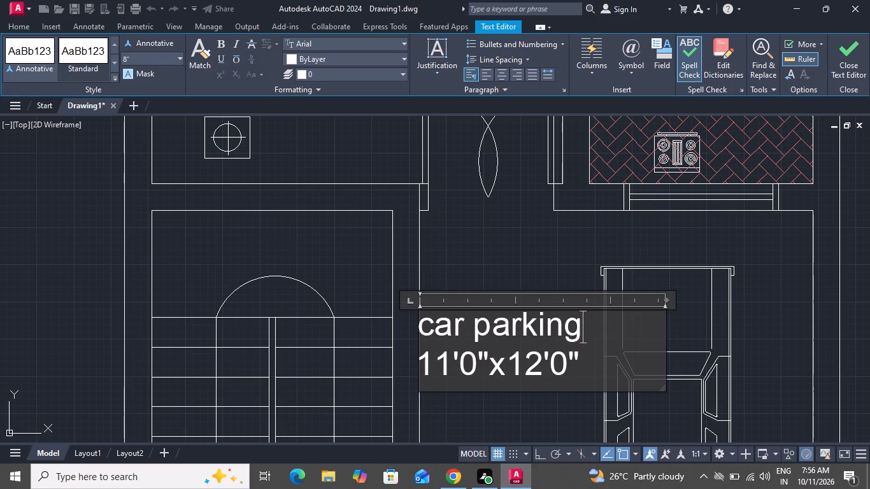
Re-enter the car parking label's dimensions line as 11'0"x13'0" and finish editing the label.
{"action": "left_click", "coordinate": [582, 360]}
{"action": "key", "text": "BackSpace"}
{"action": "key", "text": "BackSpace"}
{"action": "key", "text": "BackSpace"}
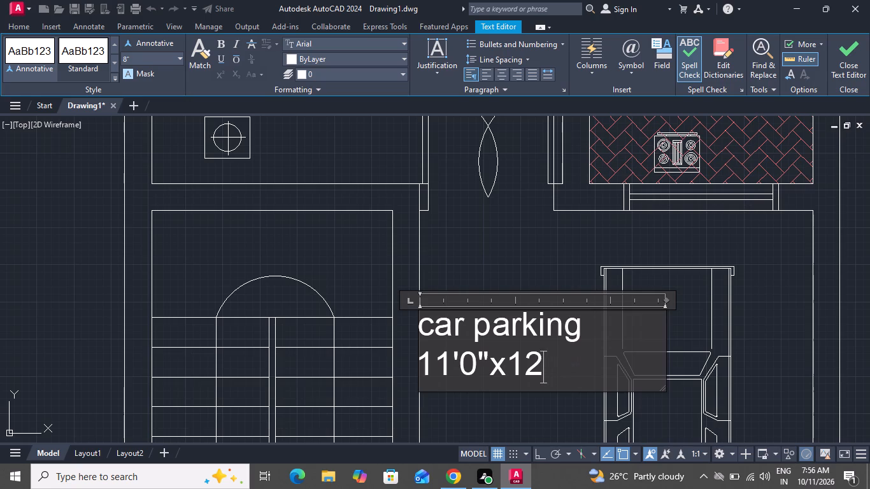
{"action": "key", "text": "BackSpace"}
{"action": "key", "text": "BackSpace"}
{"action": "key", "text": "BackSpace"}
{"action": "key", "text": "BackSpace"}
{"action": "key", "text": "BackSpace"}
{"action": "key", "text": "BackSpace"}
{"action": "key", "text": "BackSpace"}
{"action": "key", "text": "BackSpace"}
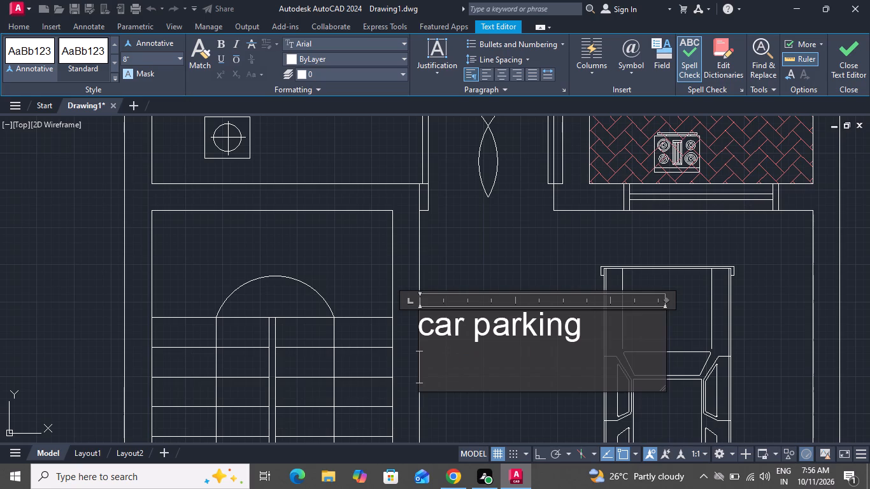
{"action": "type", "text": "11"}
{"action": "key", "text": "apostrophe"}
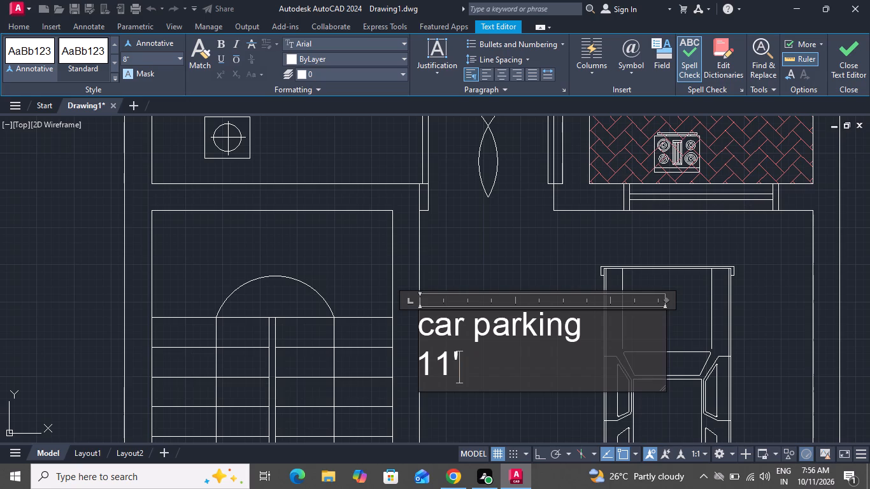
{"action": "key", "text": "0"}
{"action": "key", "text": "shift+quotedbl"}
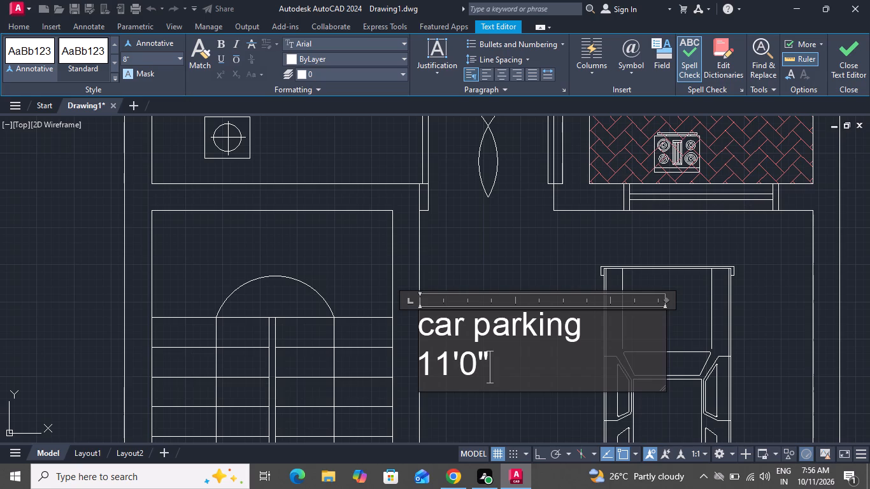
{"action": "key", "text": "x"}
{"action": "type", "text": "13"}
{"action": "type", "text": "'0"}
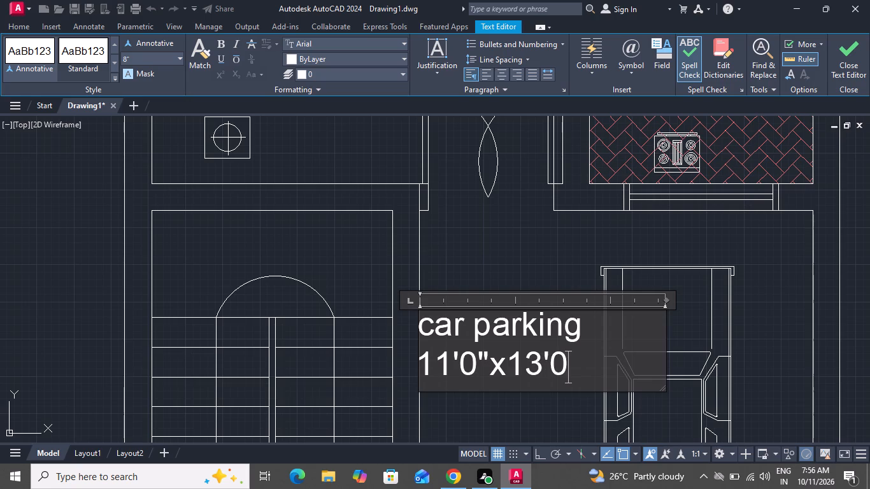
{"action": "key", "text": "shift+quotedbl"}
{"action": "left_click", "coordinate": [526, 269]}
Review the room labels and their placement across the whole floor plan.
{"action": "scroll", "coordinate": [551, 292], "scroll_direction": "down", "scroll_amount": 1}
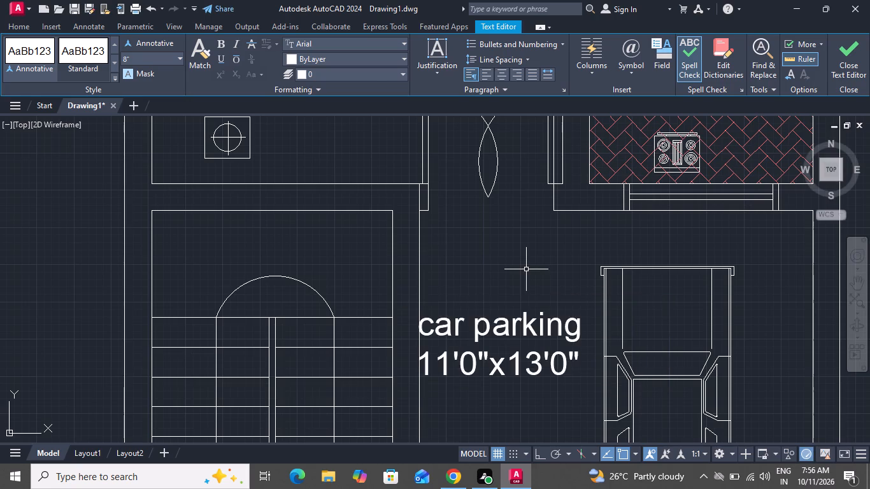
{"action": "scroll", "coordinate": [566, 326], "scroll_direction": "down", "scroll_amount": 2}
{"action": "scroll", "coordinate": [566, 329], "scroll_direction": "up", "scroll_amount": 1}
{"action": "scroll", "coordinate": [564, 378], "scroll_direction": "down", "scroll_amount": 1}
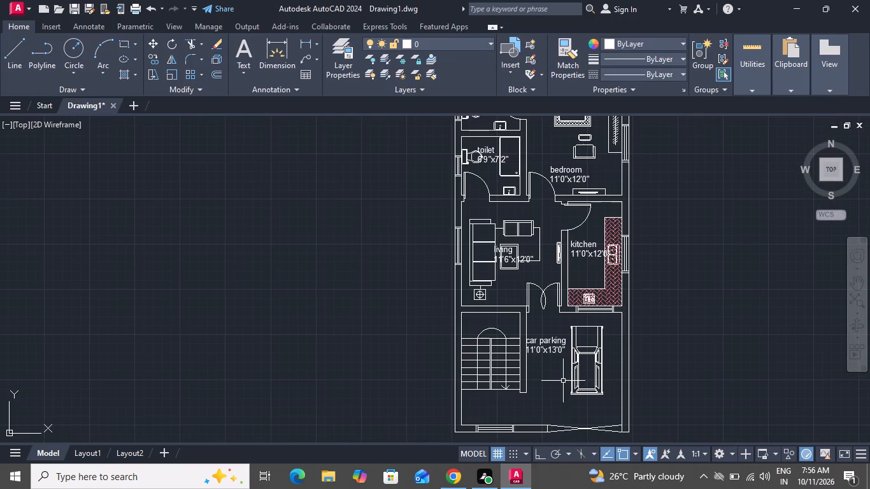
{"action": "scroll", "coordinate": [563, 381], "scroll_direction": "down", "scroll_amount": 2}
{"action": "scroll", "coordinate": [580, 348], "scroll_direction": "up", "scroll_amount": 2}
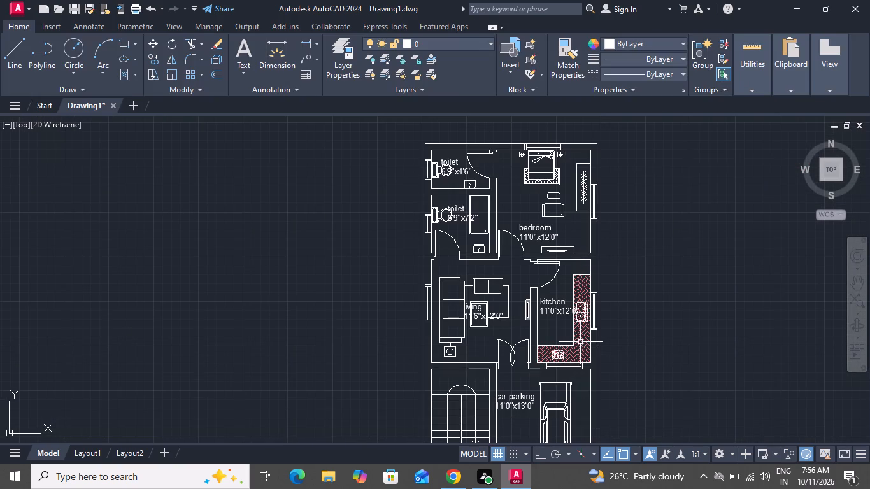
{"action": "scroll", "coordinate": [576, 358], "scroll_direction": "up", "scroll_amount": 1}
{"action": "scroll", "coordinate": [576, 358], "scroll_direction": "down", "scroll_amount": 1}
{"action": "scroll", "coordinate": [576, 358], "scroll_direction": "up", "scroll_amount": 1}
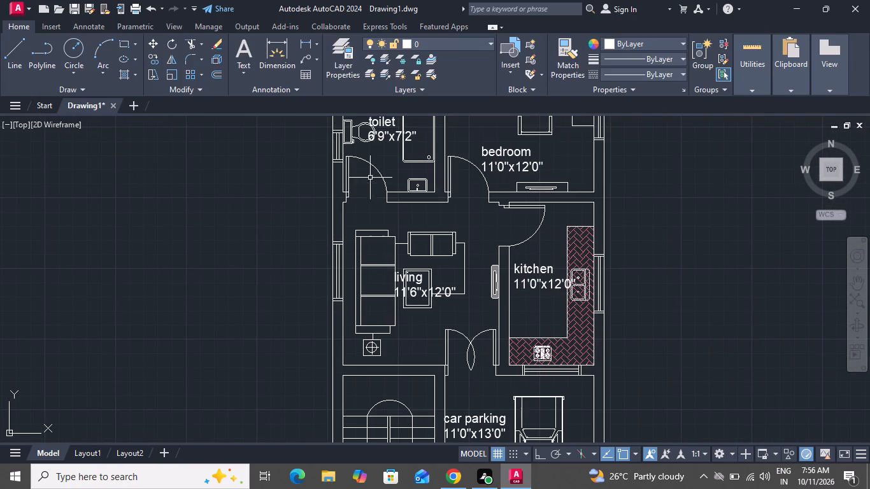
{"action": "scroll", "coordinate": [430, 287], "scroll_direction": "down", "scroll_amount": 2}
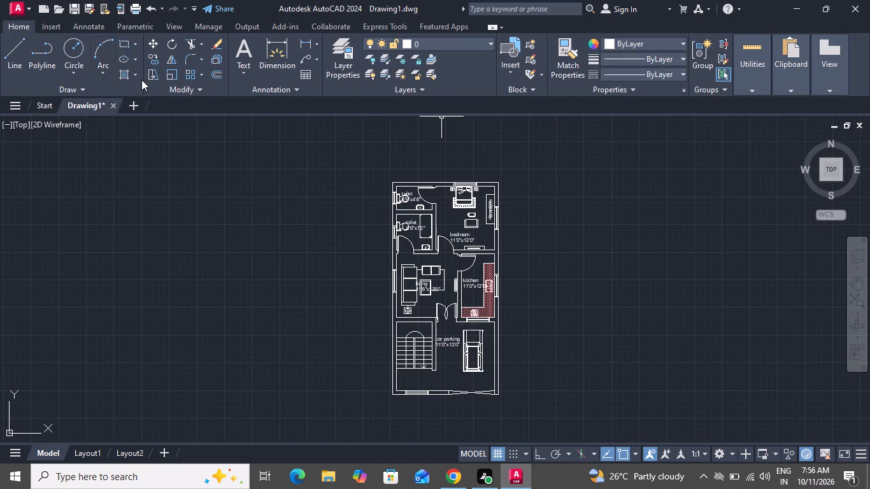
Start a hatch with the SOLID pattern and fill the walls around the two toilets and the bedroom, including the outer wall beside the living room.
{"action": "left_click", "coordinate": [125, 74]}
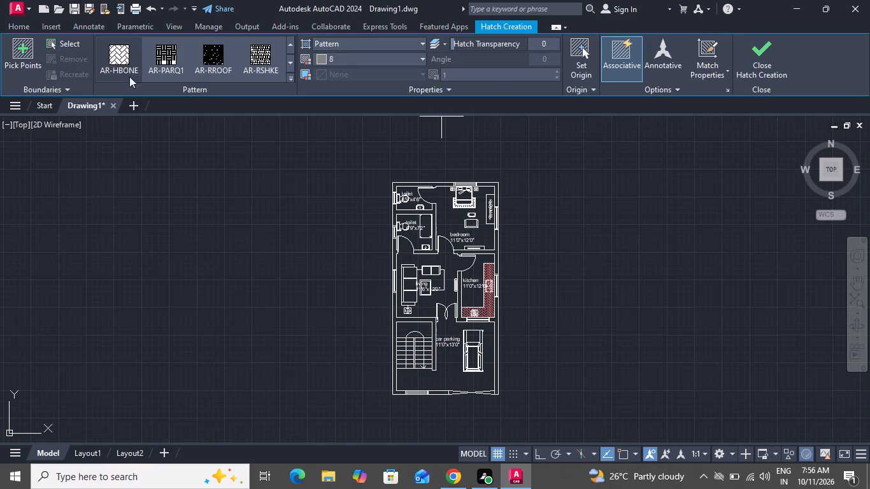
{"action": "scroll", "coordinate": [136, 87], "scroll_direction": "down", "scroll_amount": 3}
{"action": "scroll", "coordinate": [143, 80], "scroll_direction": "up", "scroll_amount": 3}
{"action": "scroll", "coordinate": [143, 80], "scroll_direction": "down", "scroll_amount": 1}
{"action": "scroll", "coordinate": [143, 80], "scroll_direction": "up", "scroll_amount": 3}
{"action": "scroll", "coordinate": [143, 80], "scroll_direction": "down", "scroll_amount": 1}
{"action": "scroll", "coordinate": [145, 79], "scroll_direction": "up", "scroll_amount": 1}
{"action": "scroll", "coordinate": [145, 79], "scroll_direction": "down", "scroll_amount": 3}
{"action": "scroll", "coordinate": [145, 79], "scroll_direction": "up", "scroll_amount": 1}
{"action": "scroll", "coordinate": [145, 79], "scroll_direction": "down", "scroll_amount": 17}
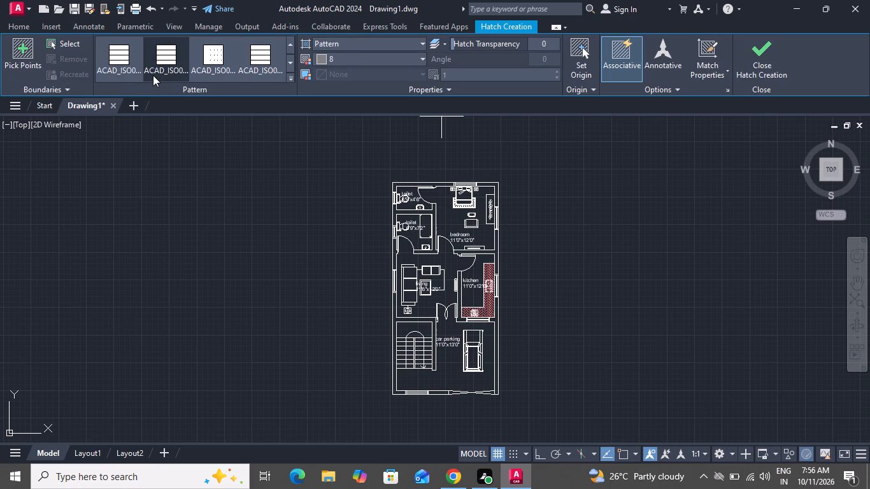
{"action": "scroll", "coordinate": [153, 75], "scroll_direction": "up", "scroll_amount": 3}
{"action": "scroll", "coordinate": [153, 75], "scroll_direction": "down", "scroll_amount": 1}
{"action": "scroll", "coordinate": [153, 75], "scroll_direction": "up", "scroll_amount": 4}
{"action": "scroll", "coordinate": [153, 75], "scroll_direction": "down", "scroll_amount": 1}
{"action": "scroll", "coordinate": [153, 75], "scroll_direction": "up", "scroll_amount": 11}
{"action": "scroll", "coordinate": [152, 73], "scroll_direction": "down", "scroll_amount": 1}
{"action": "scroll", "coordinate": [152, 73], "scroll_direction": "up", "scroll_amount": 1}
{"action": "scroll", "coordinate": [152, 73], "scroll_direction": "down", "scroll_amount": 1}
{"action": "scroll", "coordinate": [152, 73], "scroll_direction": "up", "scroll_amount": 2}
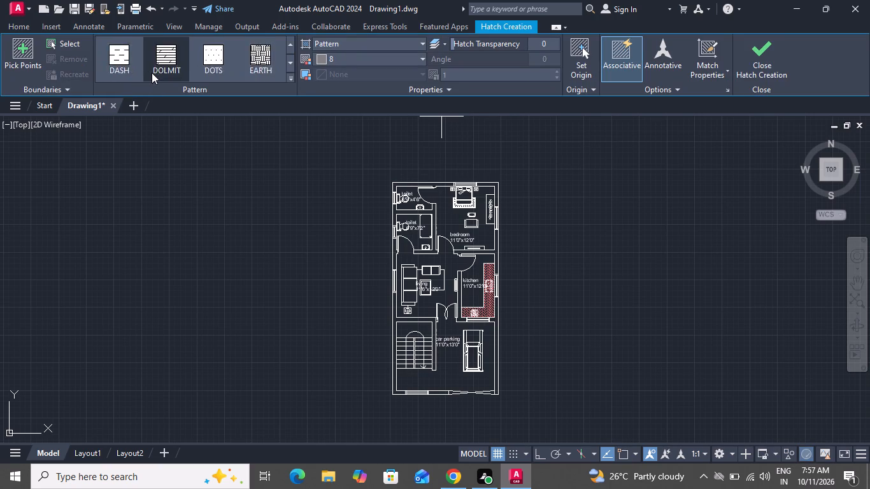
{"action": "scroll", "coordinate": [152, 73], "scroll_direction": "up", "scroll_amount": 9}
{"action": "scroll", "coordinate": [150, 70], "scroll_direction": "down", "scroll_amount": 1}
{"action": "scroll", "coordinate": [150, 70], "scroll_direction": "up", "scroll_amount": 4}
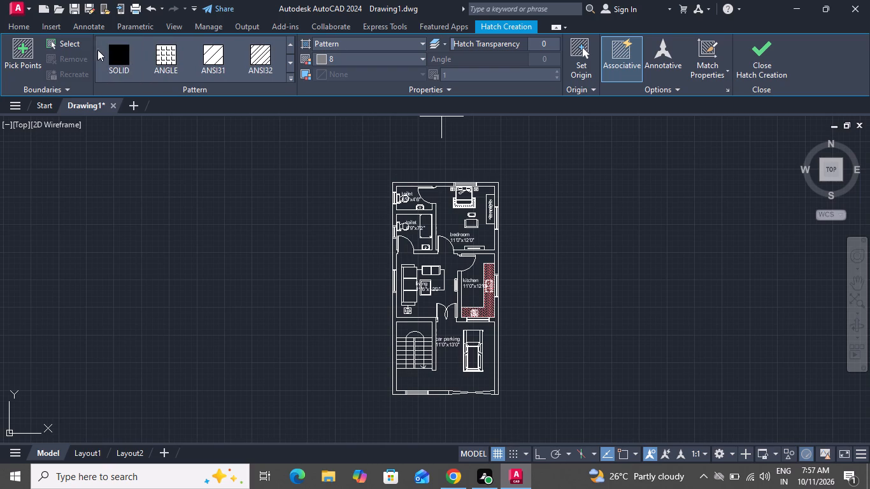
{"action": "left_click", "coordinate": [113, 55]}
{"action": "scroll", "coordinate": [405, 188], "scroll_direction": "up", "scroll_amount": 3}
{"action": "scroll", "coordinate": [414, 175], "scroll_direction": "down", "scroll_amount": 1}
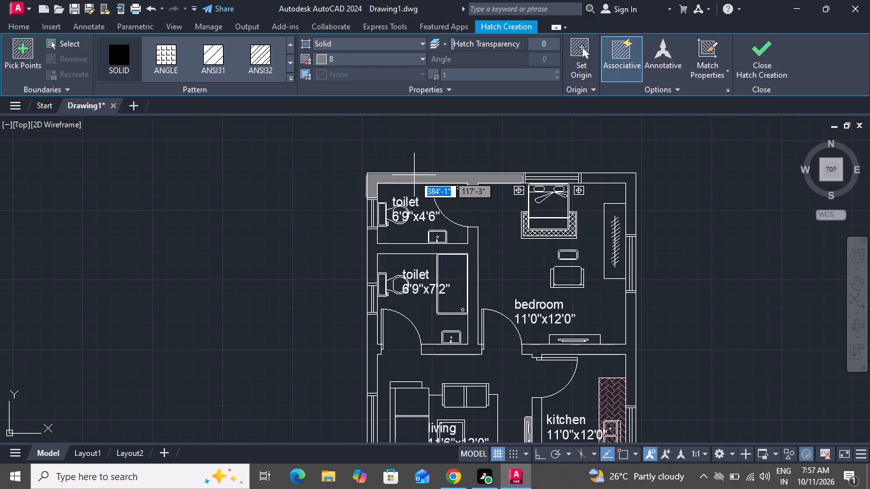
{"action": "left_click", "coordinate": [414, 175]}
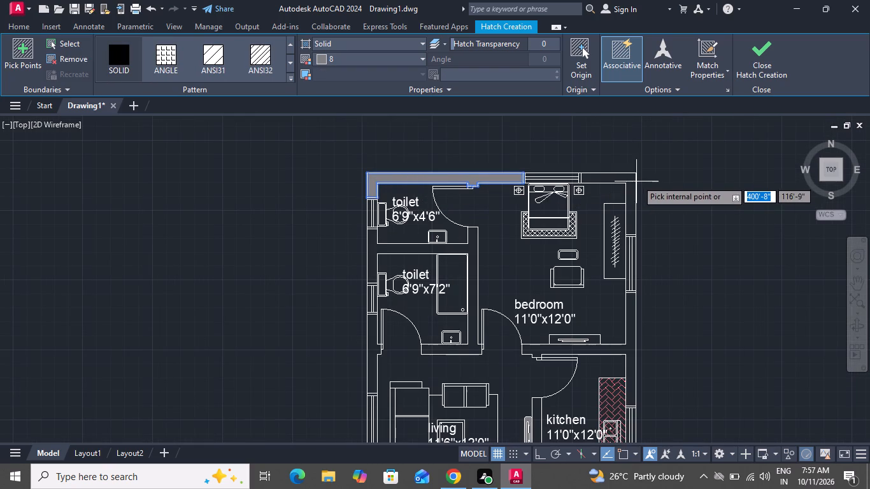
{"action": "left_click", "coordinate": [634, 181]}
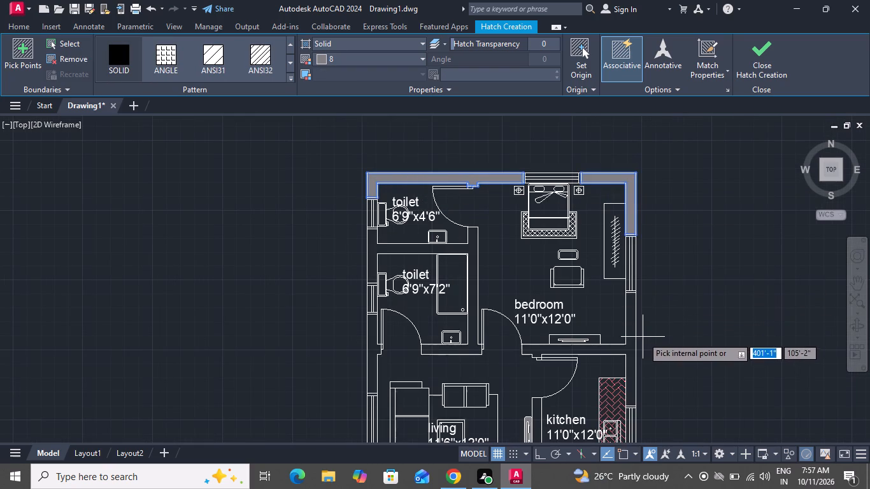
{"action": "left_click", "coordinate": [634, 346]}
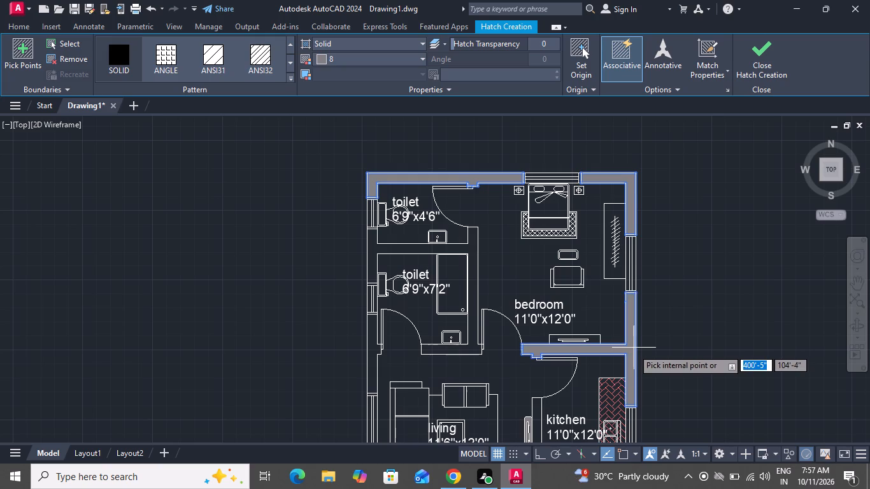
{"action": "left_click", "coordinate": [472, 323]}
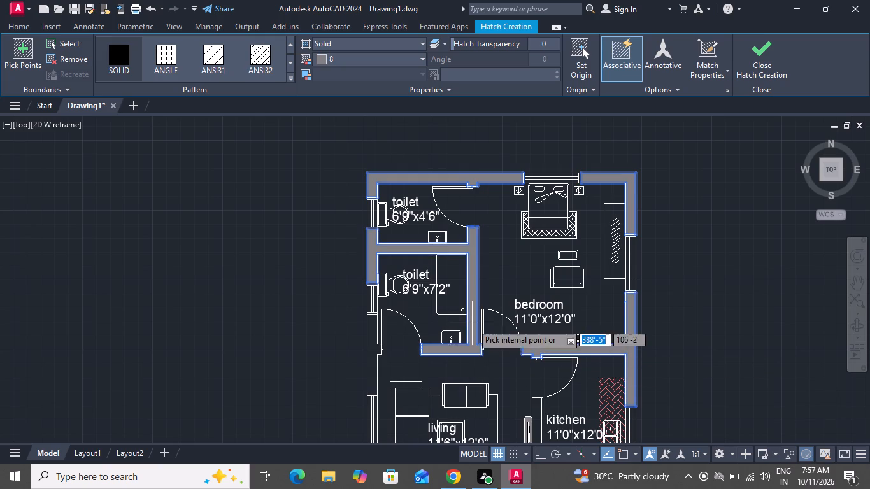
{"action": "left_click", "coordinate": [369, 363]}
Add the remaining walls around the kitchen, living room, staircase and car parking to the solid hatch, including the front wall segment.
{"action": "scroll", "coordinate": [412, 309], "scroll_direction": "up", "scroll_amount": 1}
{"action": "scroll", "coordinate": [418, 303], "scroll_direction": "down", "scroll_amount": 1}
{"action": "scroll", "coordinate": [428, 295], "scroll_direction": "up", "scroll_amount": 1}
{"action": "scroll", "coordinate": [428, 295], "scroll_direction": "down", "scroll_amount": 1}
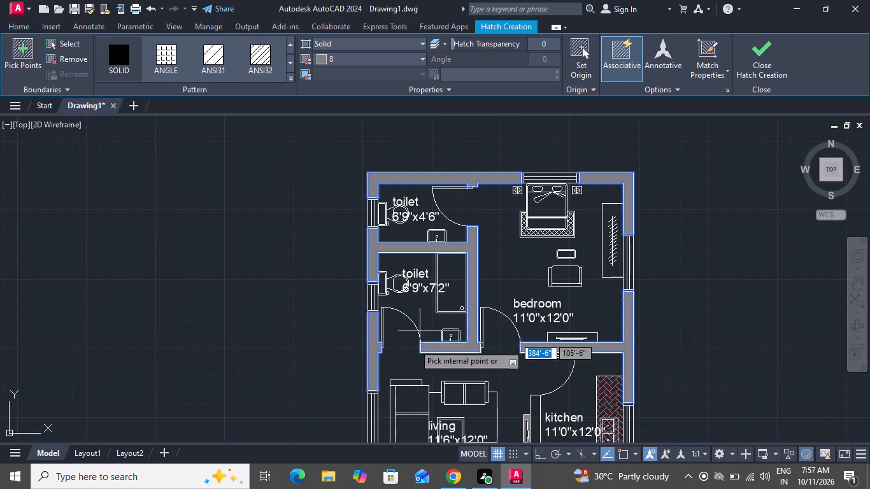
{"action": "scroll", "coordinate": [413, 335], "scroll_direction": "down", "scroll_amount": 2}
{"action": "scroll", "coordinate": [413, 336], "scroll_direction": "up", "scroll_amount": 1}
{"action": "scroll", "coordinate": [423, 308], "scroll_direction": "down", "scroll_amount": 2}
{"action": "scroll", "coordinate": [431, 251], "scroll_direction": "down", "scroll_amount": 2}
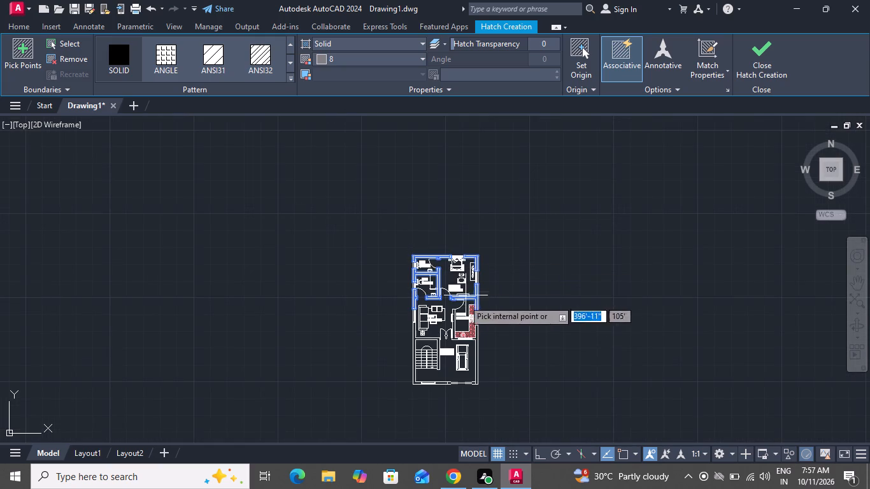
{"action": "scroll", "coordinate": [472, 358], "scroll_direction": "up", "scroll_amount": 4}
{"action": "left_click", "coordinate": [478, 344]}
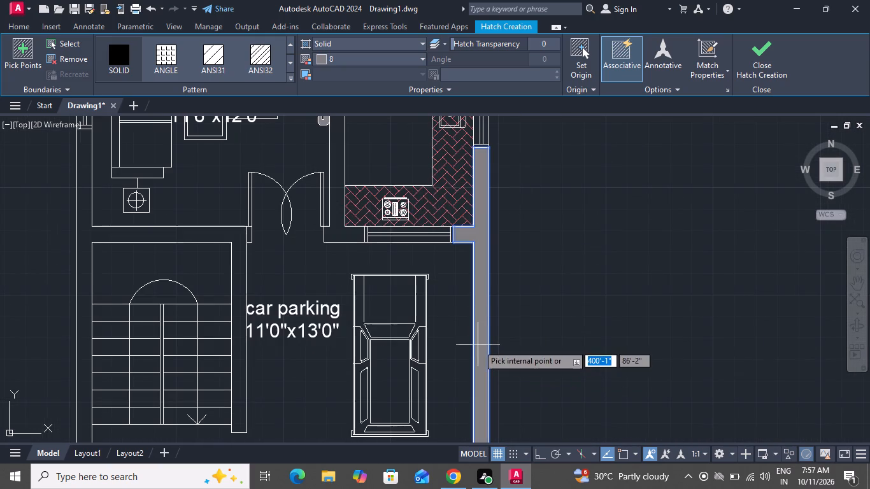
{"action": "left_click", "coordinate": [352, 232]}
{"action": "scroll", "coordinate": [282, 301], "scroll_direction": "down", "scroll_amount": 1}
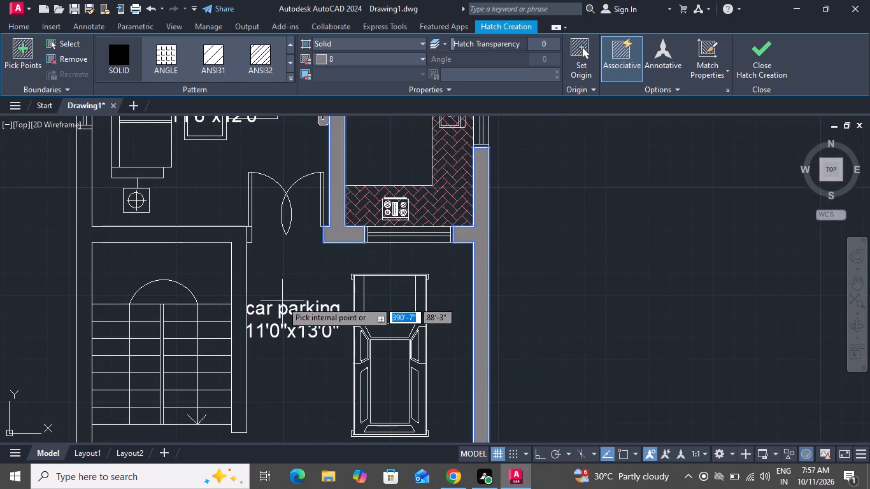
{"action": "scroll", "coordinate": [282, 301], "scroll_direction": "down", "scroll_amount": 1}
{"action": "left_click", "coordinate": [220, 274]}
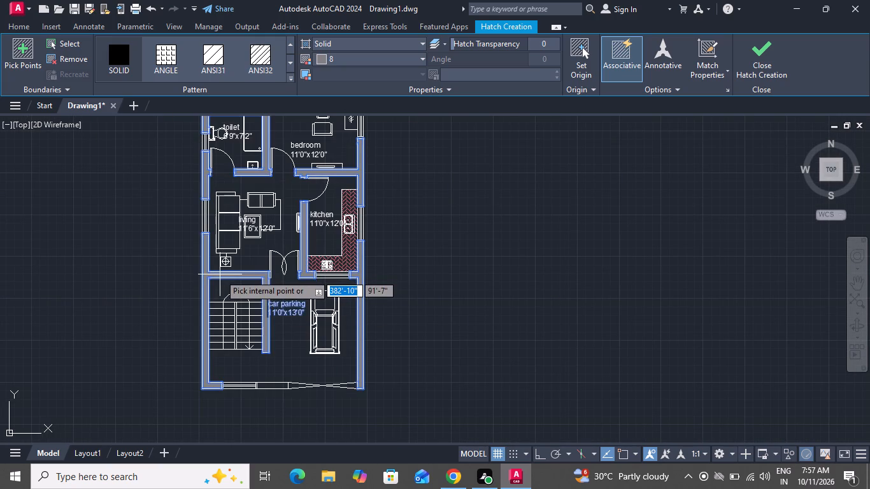
{"action": "left_click", "coordinate": [275, 386]}
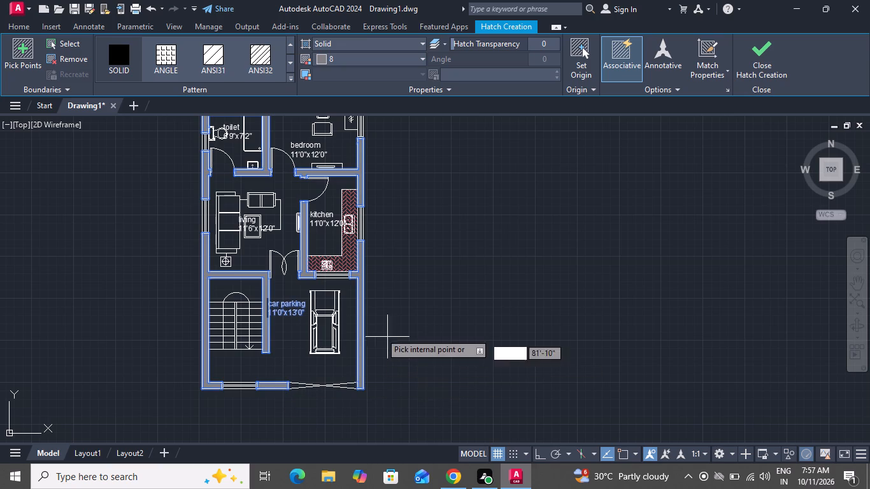
Set the wall hatch colour to black (0,0,0) and finish the hatch.
{"action": "scroll", "coordinate": [336, 297], "scroll_direction": "up", "scroll_amount": 3}
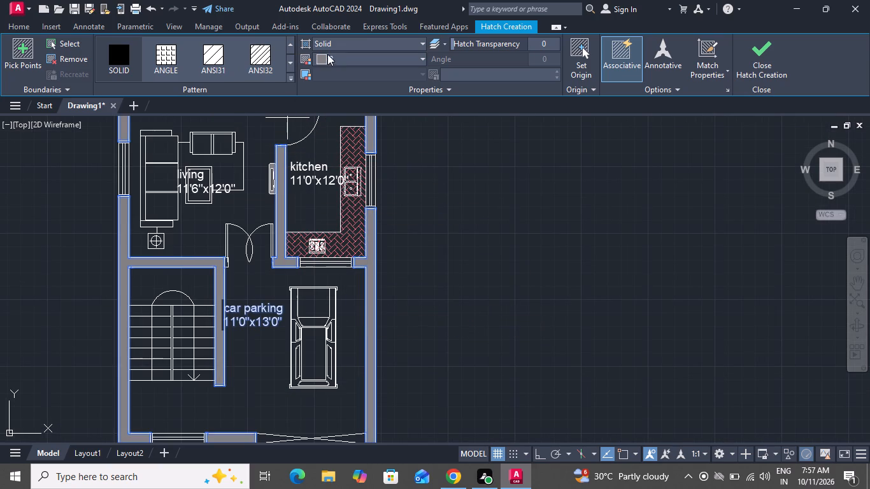
{"action": "left_click", "coordinate": [331, 57]}
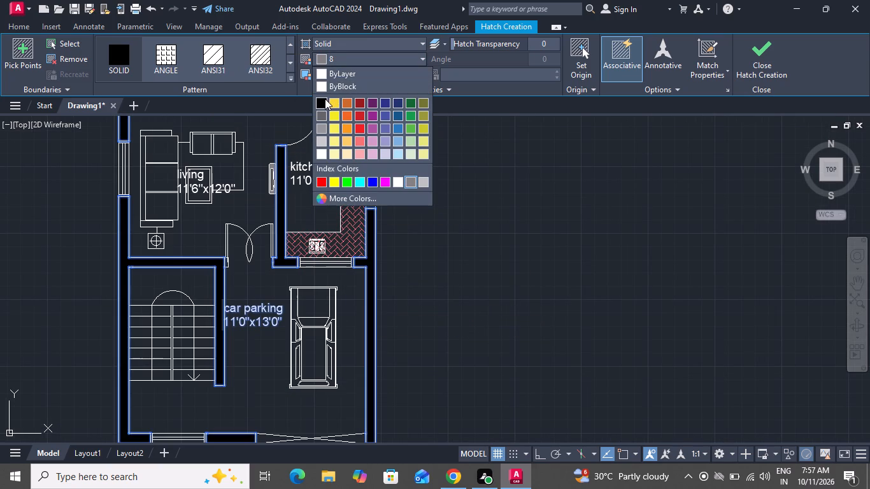
{"action": "left_click", "coordinate": [325, 99]}
{"action": "right_click", "coordinate": [431, 243]}
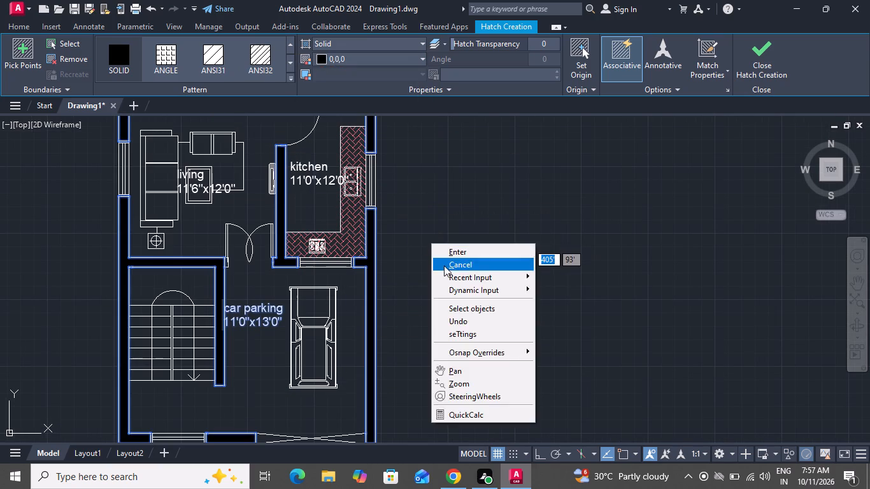
{"action": "left_click", "coordinate": [445, 266]}
Examine the black wall fill across the whole floor plan.
{"action": "scroll", "coordinate": [445, 266], "scroll_direction": "down", "scroll_amount": 3}
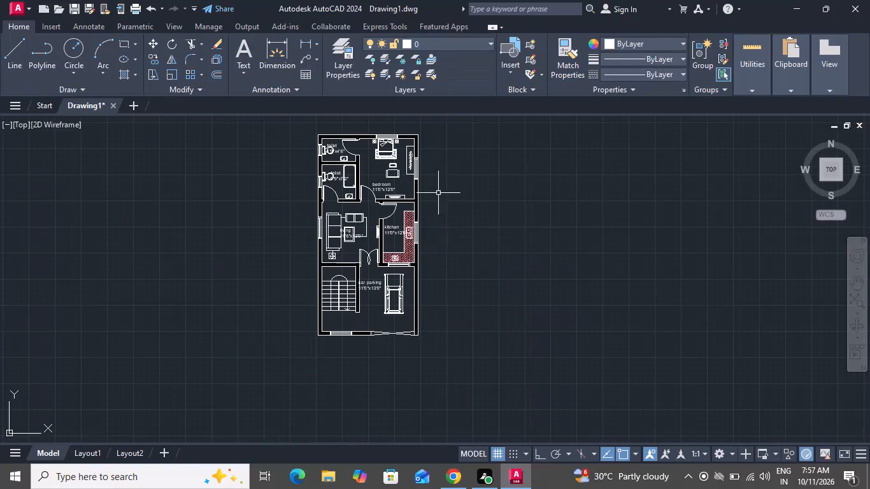
{"action": "scroll", "coordinate": [374, 108], "scroll_direction": "up", "scroll_amount": 5}
{"action": "scroll", "coordinate": [374, 129], "scroll_direction": "down", "scroll_amount": 2}
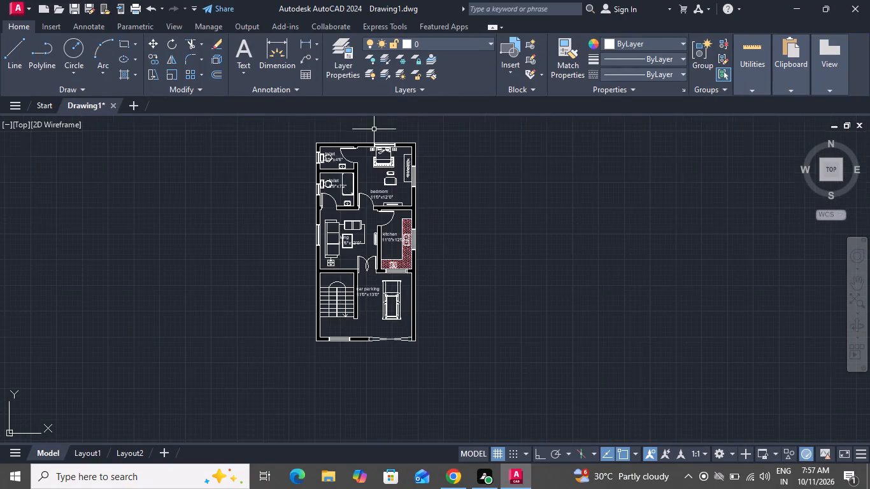
{"action": "scroll", "coordinate": [362, 154], "scroll_direction": "up", "scroll_amount": 4}
{"action": "scroll", "coordinate": [362, 155], "scroll_direction": "down", "scroll_amount": 4}
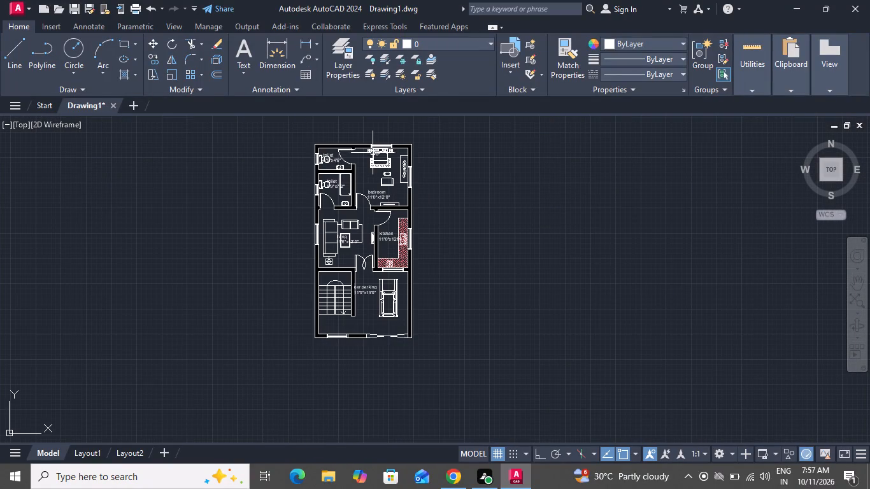
{"action": "scroll", "coordinate": [376, 152], "scroll_direction": "down", "scroll_amount": 2}
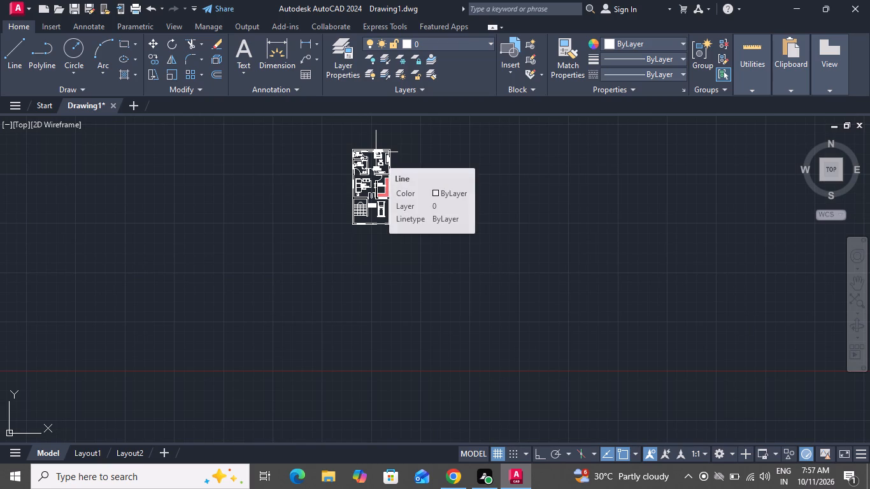
{"action": "scroll", "coordinate": [380, 149], "scroll_direction": "down", "scroll_amount": 3}
{"action": "scroll", "coordinate": [380, 181], "scroll_direction": "up", "scroll_amount": 3}
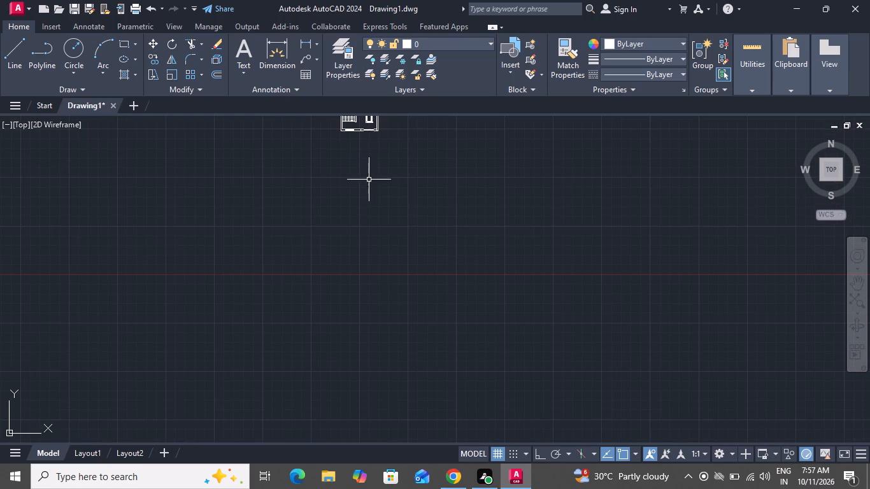
{"action": "scroll", "coordinate": [370, 184], "scroll_direction": "down", "scroll_amount": 3}
Add a multiline text label reading "up" just below the left flight of the staircase.
{"action": "scroll", "coordinate": [366, 152], "scroll_direction": "up", "scroll_amount": 5}
{"action": "scroll", "coordinate": [349, 247], "scroll_direction": "up", "scroll_amount": 1}
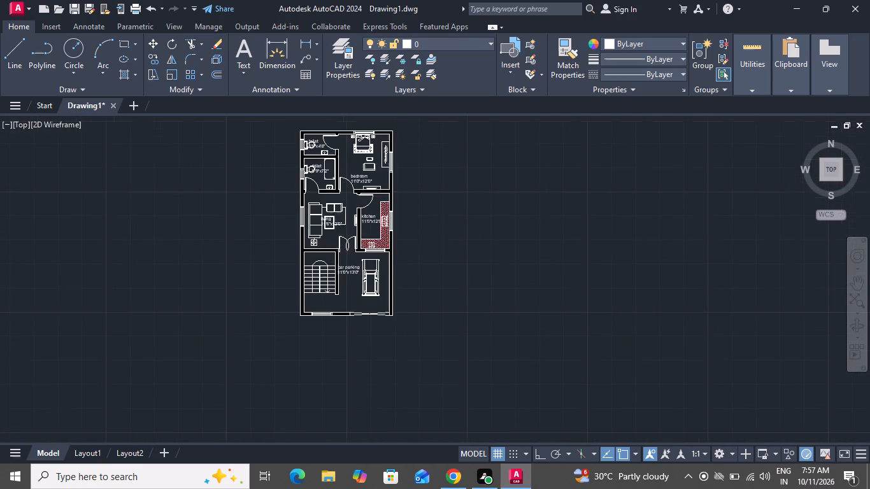
{"action": "scroll", "coordinate": [336, 249], "scroll_direction": "up", "scroll_amount": 1}
{"action": "scroll", "coordinate": [247, 393], "scroll_direction": "up", "scroll_amount": 2}
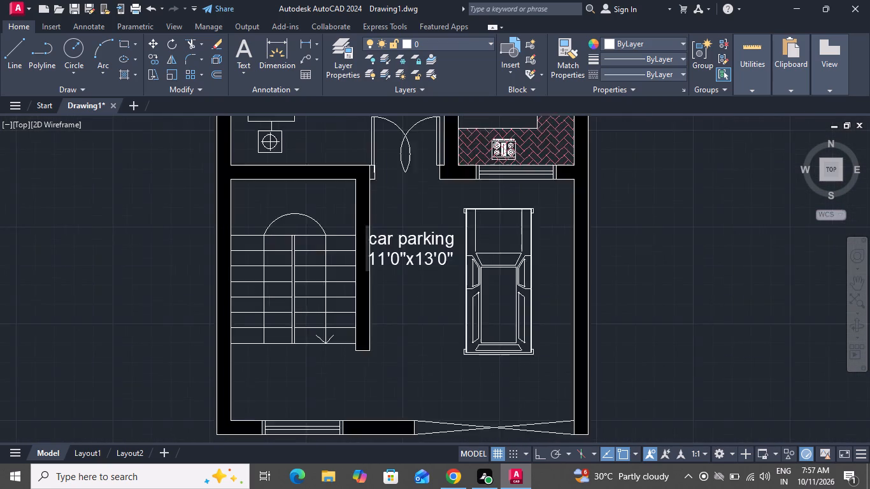
{"action": "left_click", "coordinate": [242, 52]}
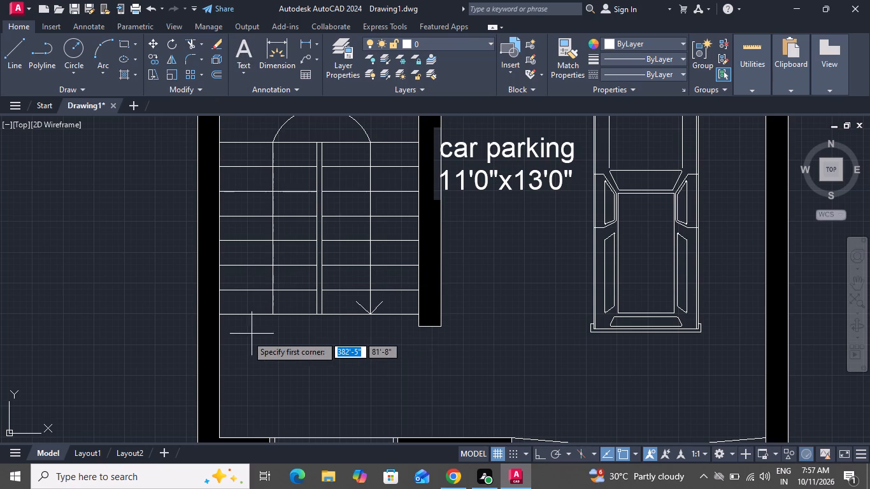
{"action": "left_click", "coordinate": [249, 334]}
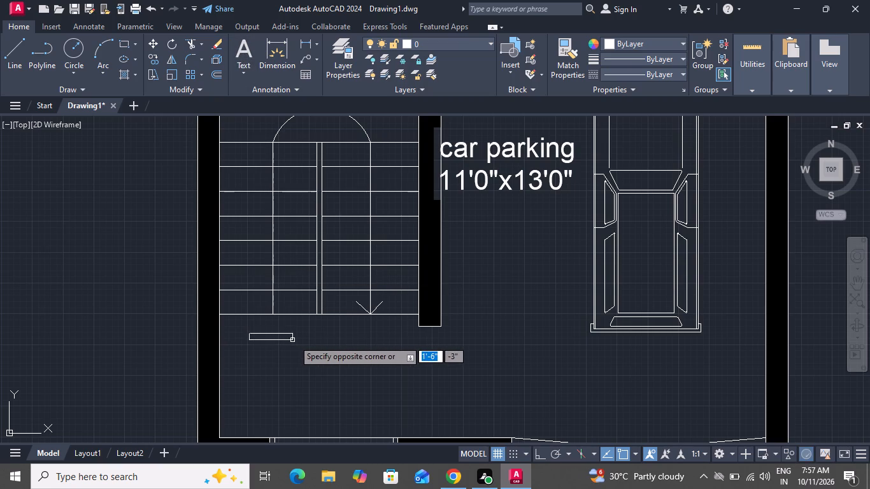
{"action": "left_click", "coordinate": [305, 339]}
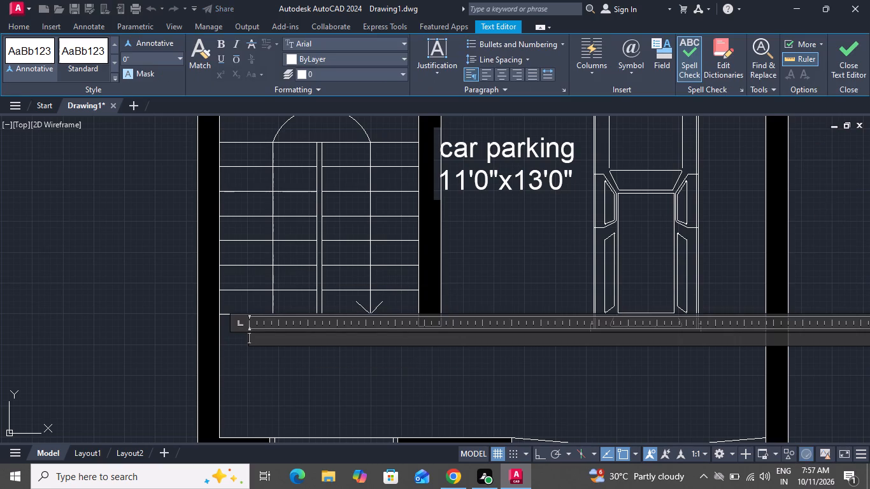
{"action": "type", "text": "up"}
{"action": "left_click", "coordinate": [273, 390]}
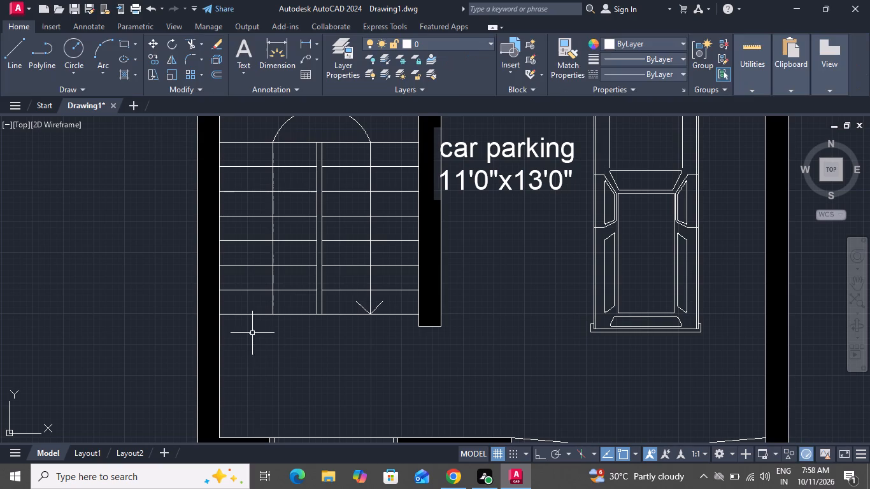
Set the text height of the "up" label below the staircase to 7".
{"action": "left_click", "coordinate": [252, 332]}
{"action": "right_click", "coordinate": [262, 355]}
{"action": "left_click", "coordinate": [289, 335]}
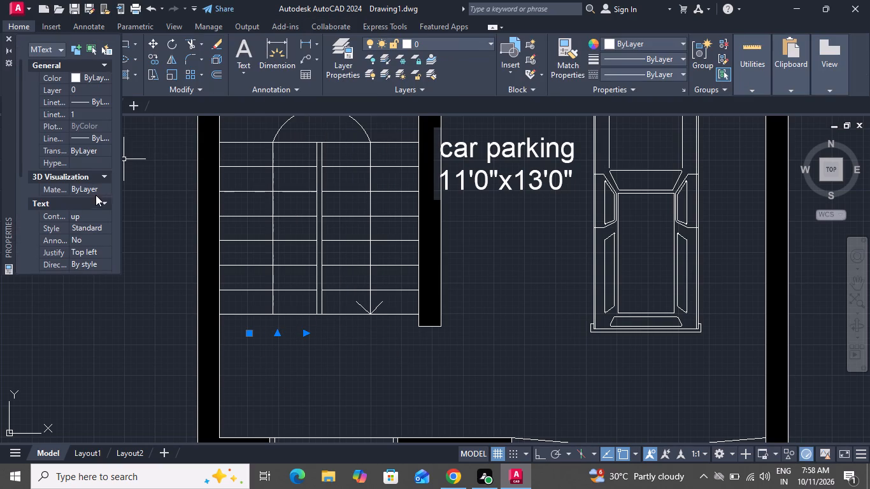
{"action": "scroll", "coordinate": [94, 199], "scroll_direction": "up", "scroll_amount": 1}
{"action": "scroll", "coordinate": [94, 199], "scroll_direction": "down", "scroll_amount": 1}
{"action": "left_click", "coordinate": [92, 206]}
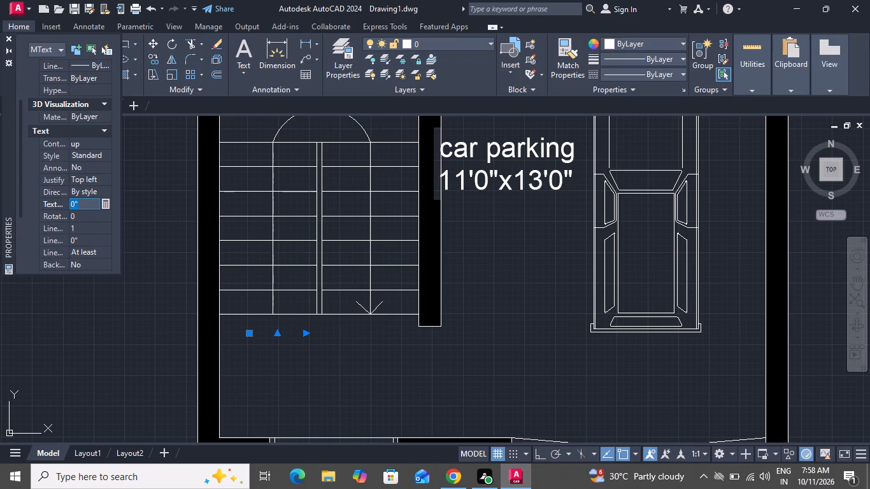
{"action": "key", "text": "BackSpace"}
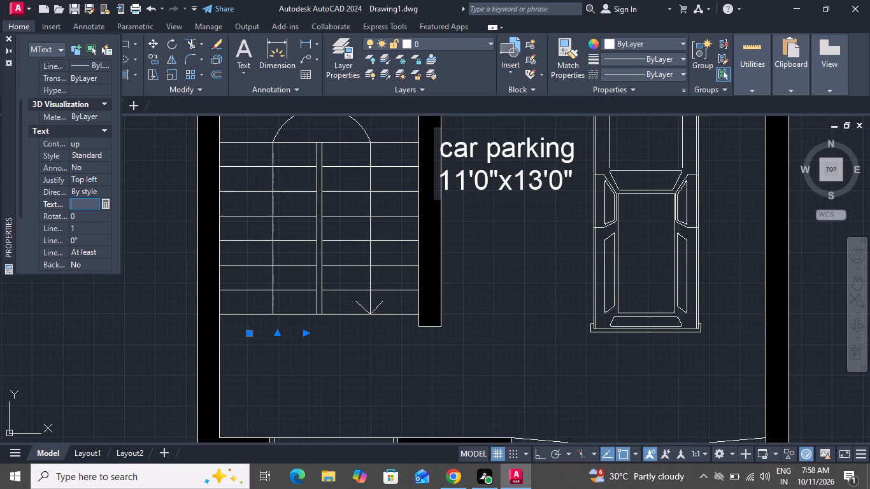
{"action": "key", "text": "7"}
{"action": "key", "text": "shift+quotedbl"}
{"action": "left_click", "coordinate": [10, 38]}
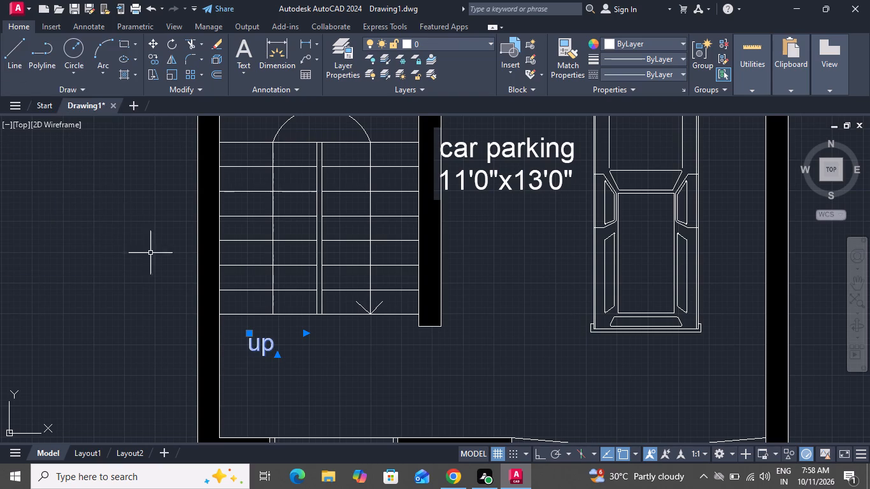
Move the "up" label directly beneath the lower end of the left stair flight's centre line.
{"action": "left_click", "coordinate": [157, 43]}
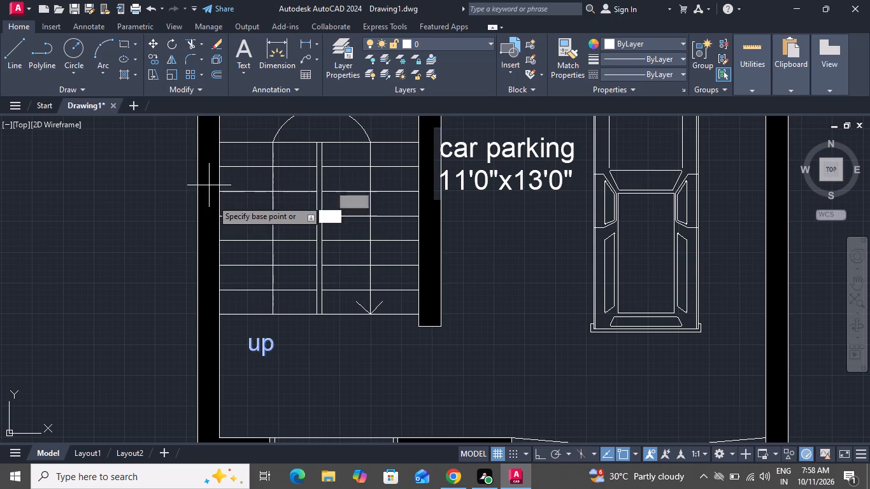
{"action": "left_click", "coordinate": [264, 341]}
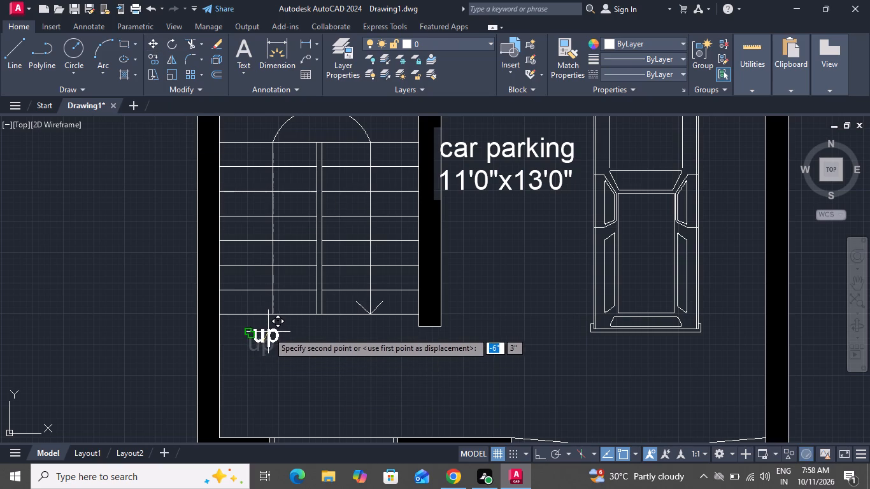
{"action": "left_click", "coordinate": [271, 324]}
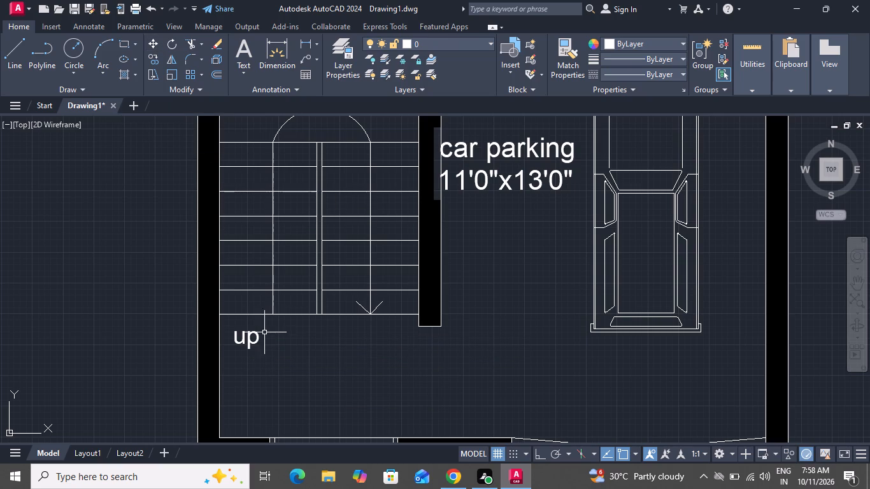
{"action": "left_click", "coordinate": [252, 336]}
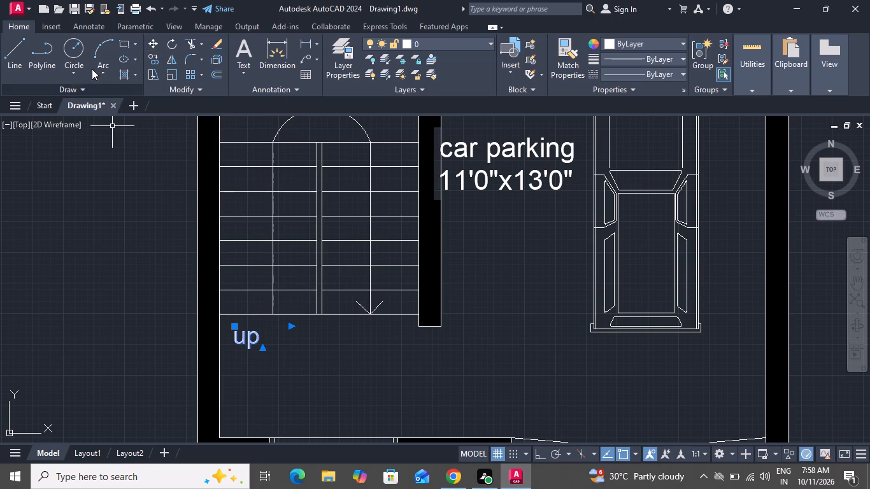
{"action": "left_click", "coordinate": [149, 43]}
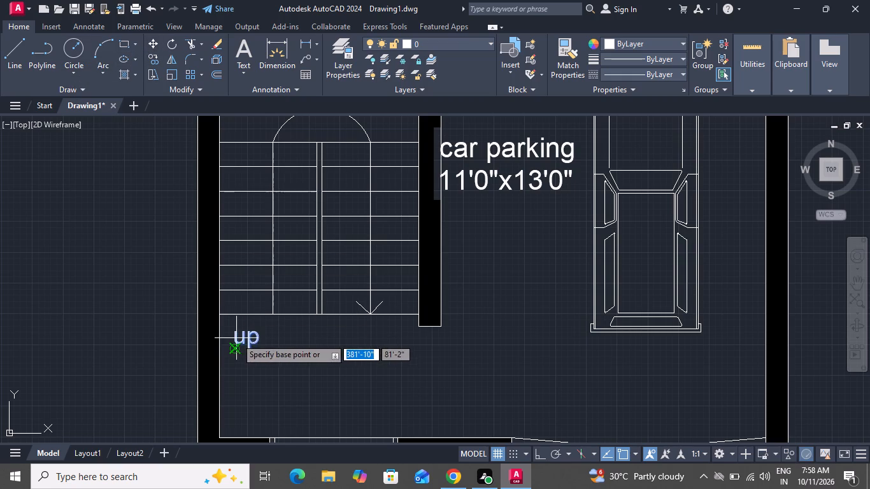
{"action": "left_click", "coordinate": [238, 337]}
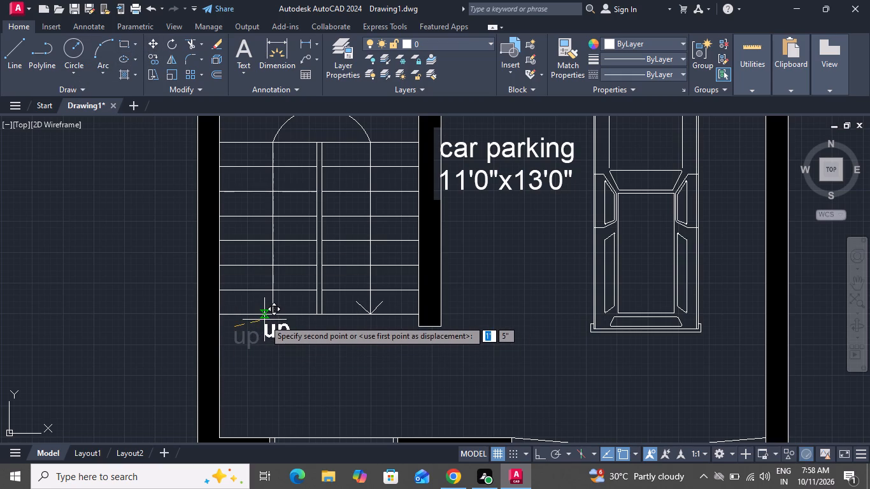
{"action": "left_click", "coordinate": [264, 319]}
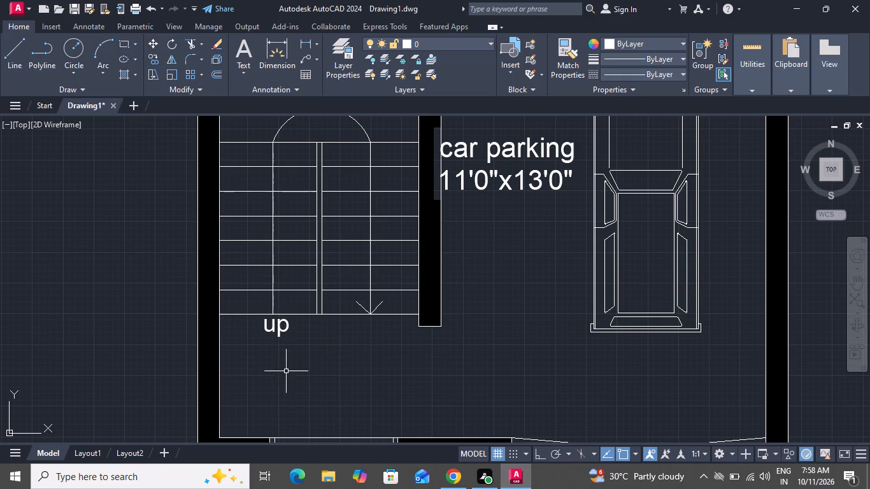
Add a multiline text label reading "w" just below the window in the bottom exterior wall.
{"action": "scroll", "coordinate": [287, 374], "scroll_direction": "down", "scroll_amount": 2}
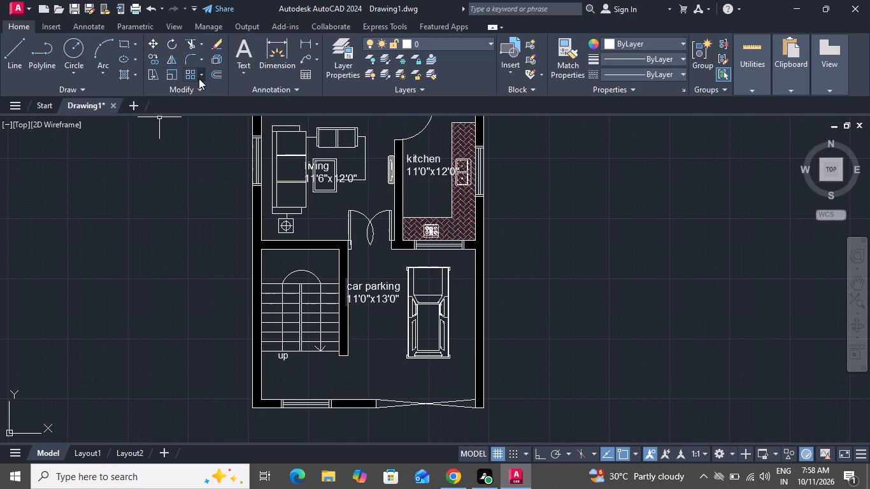
{"action": "left_click", "coordinate": [246, 57]}
{"action": "scroll", "coordinate": [287, 425], "scroll_direction": "up", "scroll_amount": 2}
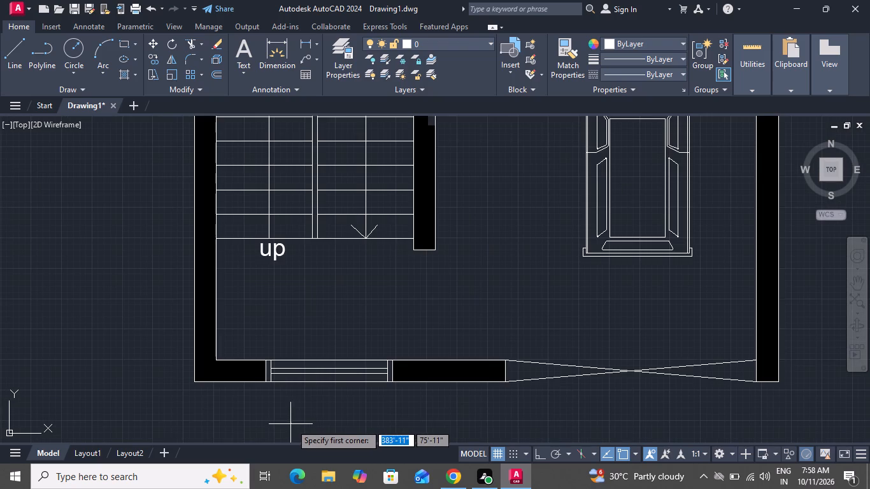
{"action": "scroll", "coordinate": [297, 419], "scroll_direction": "up", "scroll_amount": 2}
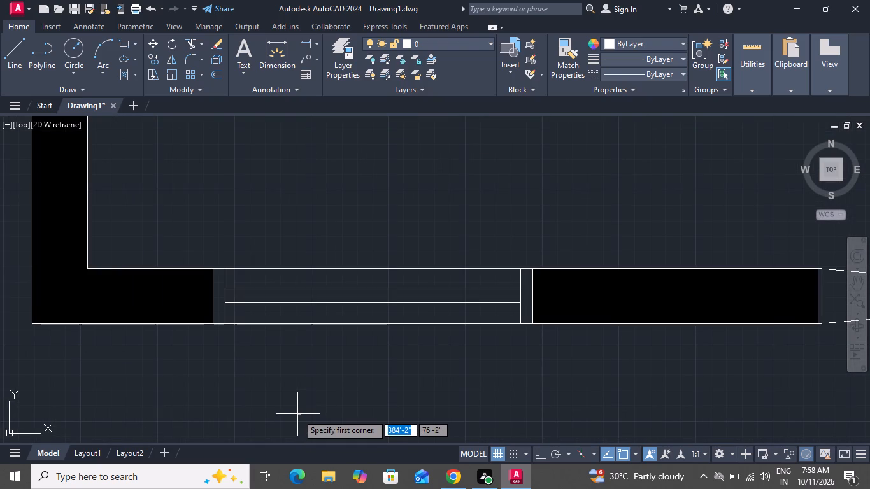
{"action": "left_click", "coordinate": [299, 347]}
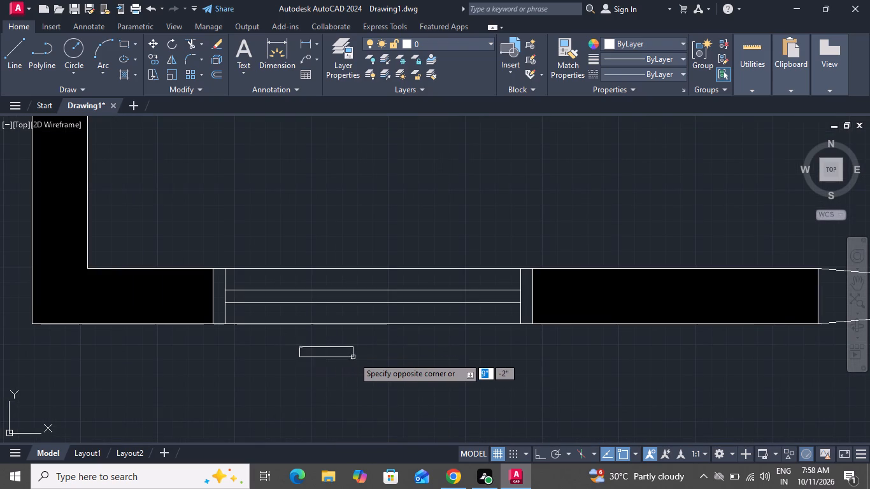
{"action": "left_click", "coordinate": [413, 360]}
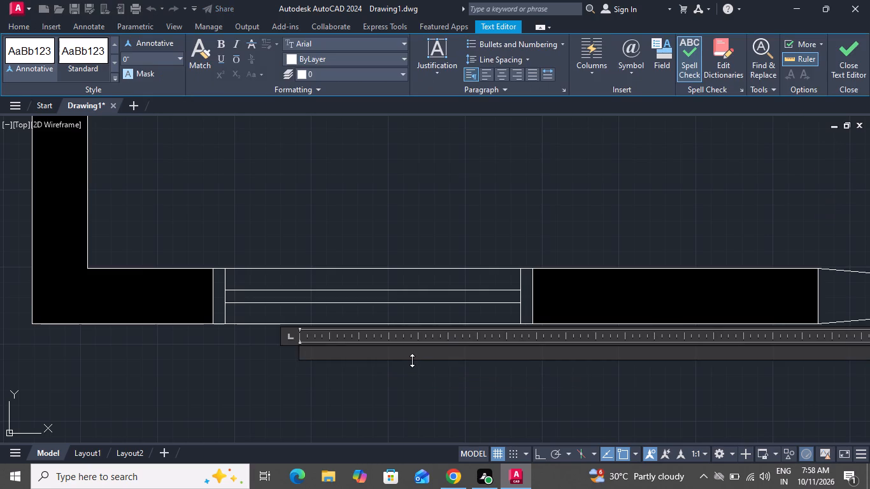
{"action": "key", "text": "w"}
{"action": "left_click", "coordinate": [331, 392]}
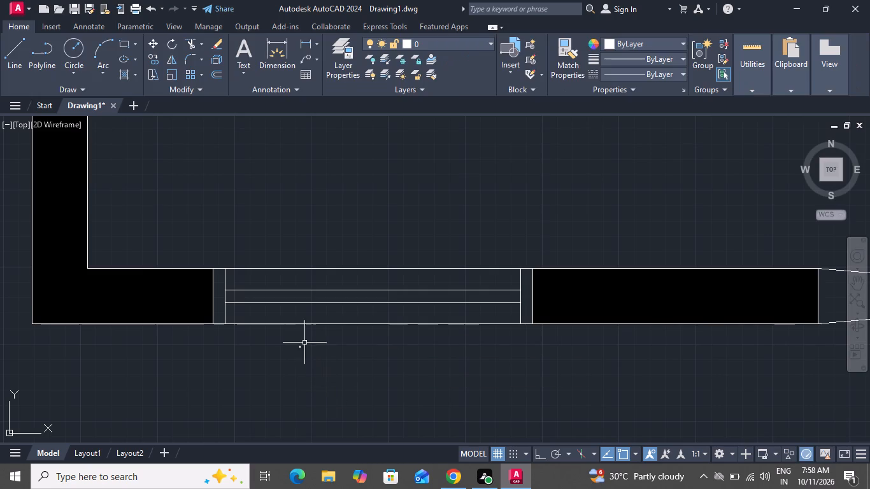
Set the text height of the "w" window label to 8".
{"action": "left_click", "coordinate": [299, 347]}
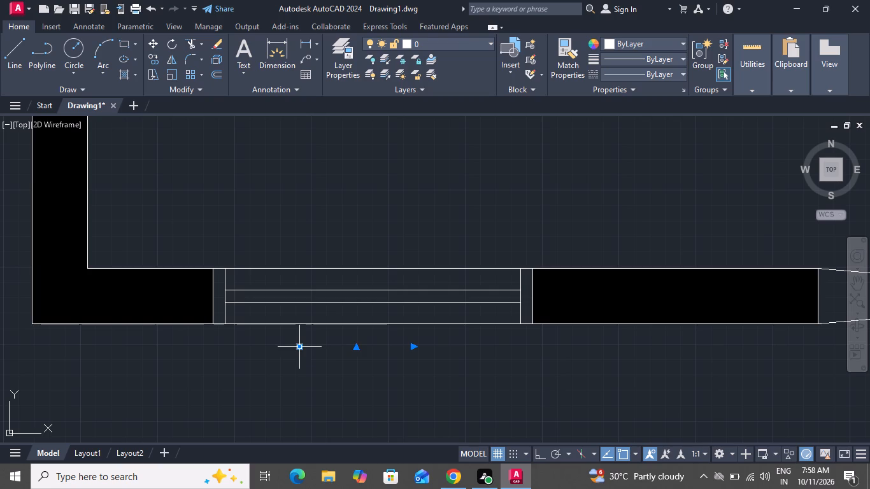
{"action": "right_click", "coordinate": [299, 347]}
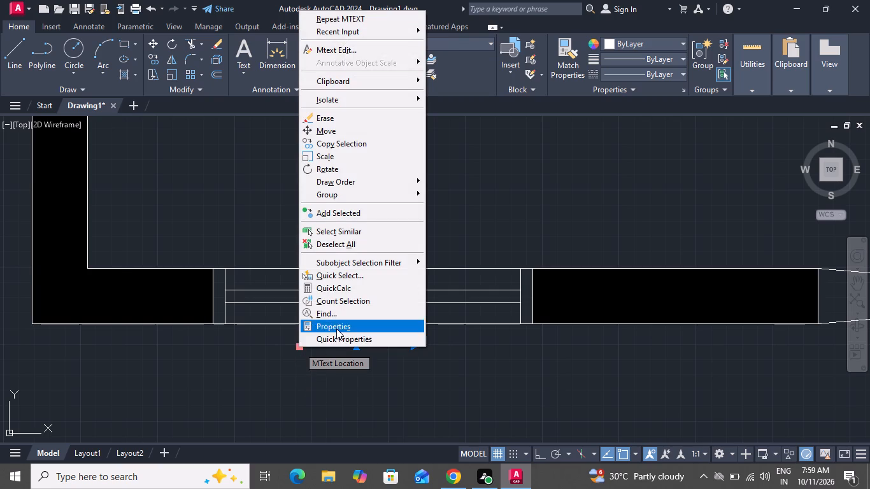
{"action": "left_click", "coordinate": [336, 329]}
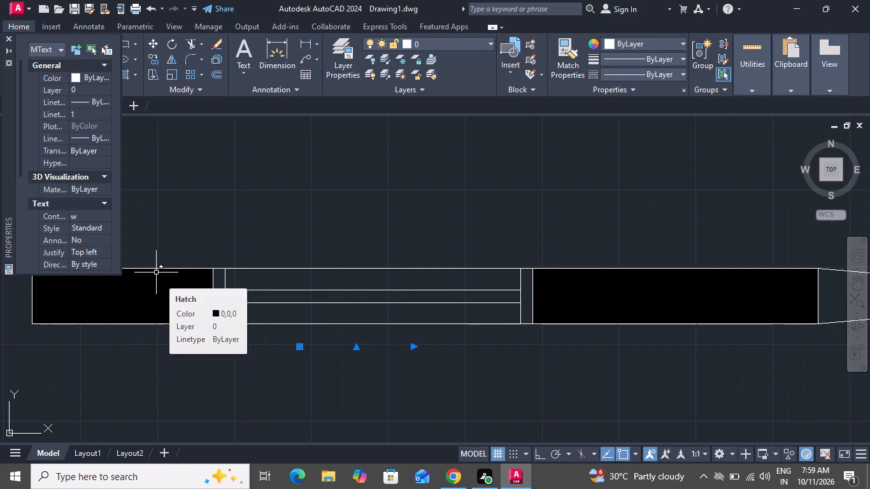
{"action": "scroll", "coordinate": [117, 222], "scroll_direction": "up", "scroll_amount": 1}
{"action": "scroll", "coordinate": [97, 227], "scroll_direction": "down", "scroll_amount": 1}
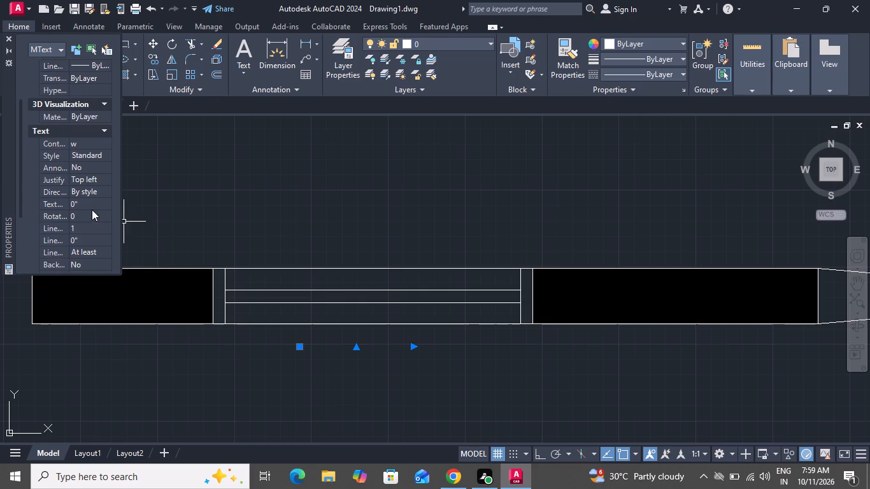
{"action": "left_click", "coordinate": [90, 203]}
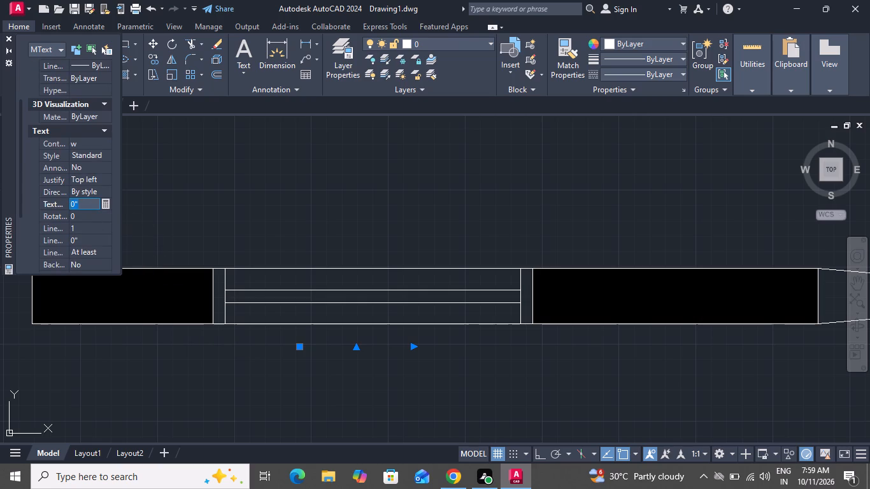
{"action": "key", "text": "BackSpace"}
{"action": "key", "text": "BackSpace"}
{"action": "key", "text": "8"}
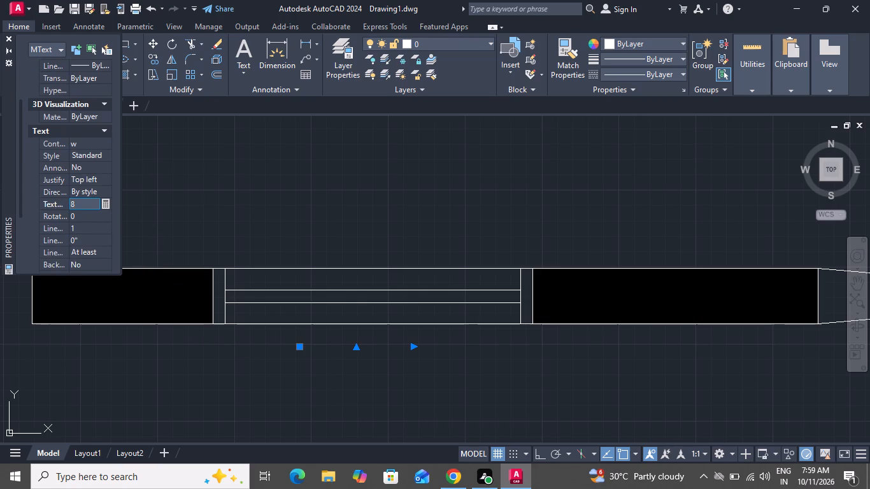
{"action": "key", "text": "shift+quotedbl"}
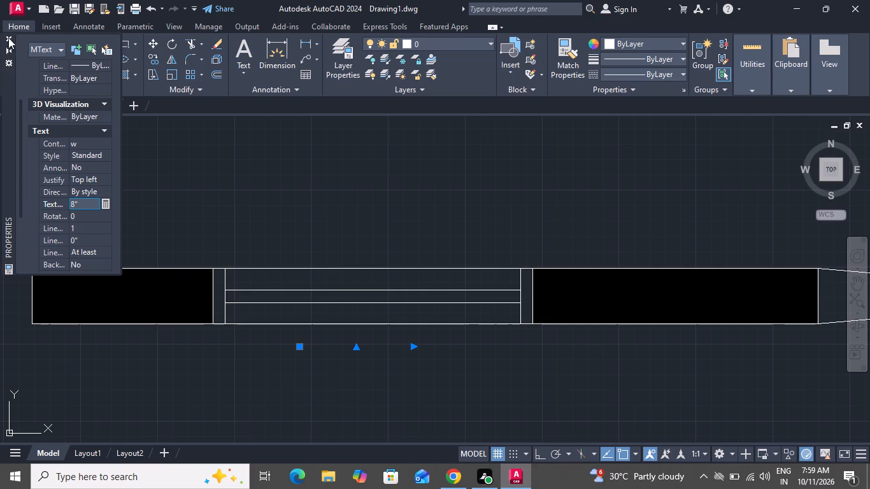
{"action": "left_click", "coordinate": [7, 36]}
Move the "w" label to sit just outside the bottom wall, centred below the window.
{"action": "scroll", "coordinate": [220, 265], "scroll_direction": "down", "scroll_amount": 2}
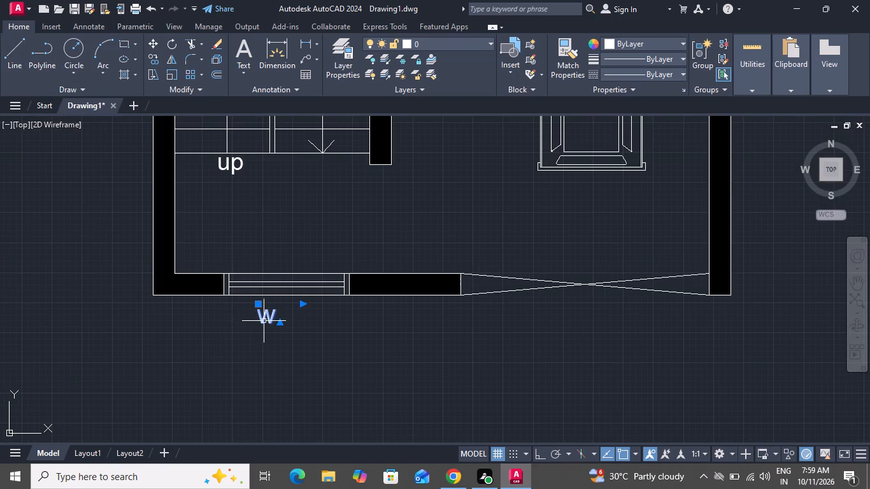
{"action": "left_click", "coordinate": [157, 44]}
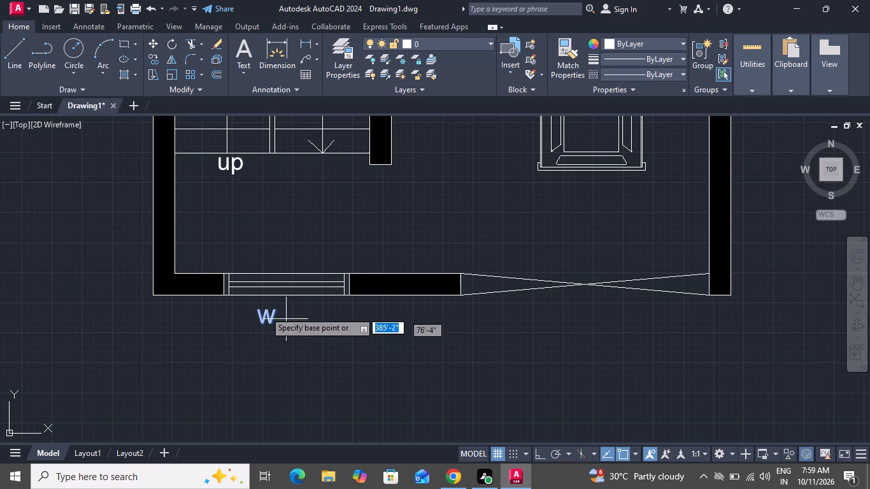
{"action": "left_click", "coordinate": [264, 317]}
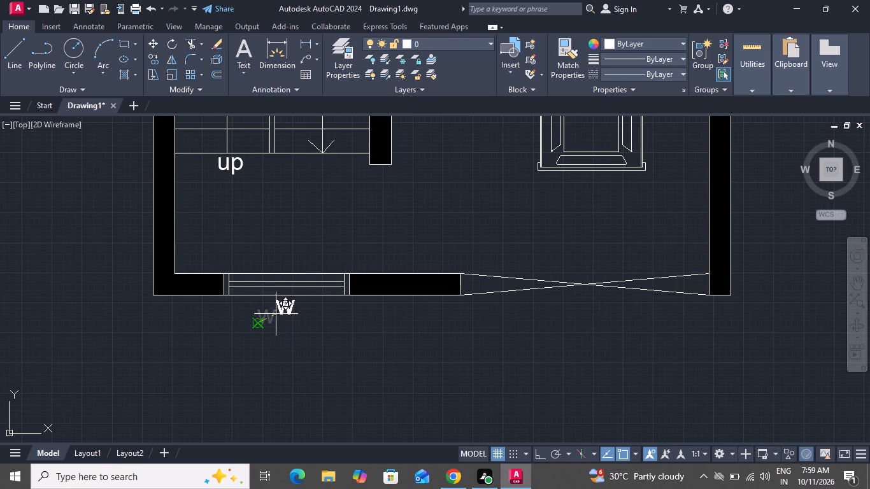
{"action": "left_click", "coordinate": [276, 314]}
{"action": "left_click", "coordinate": [257, 318]}
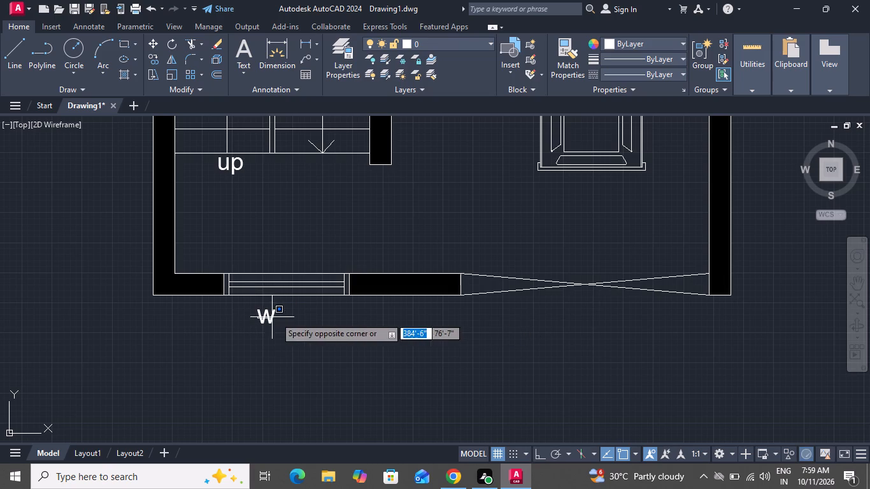
{"action": "left_click", "coordinate": [276, 317]}
{"action": "left_click", "coordinate": [263, 318]}
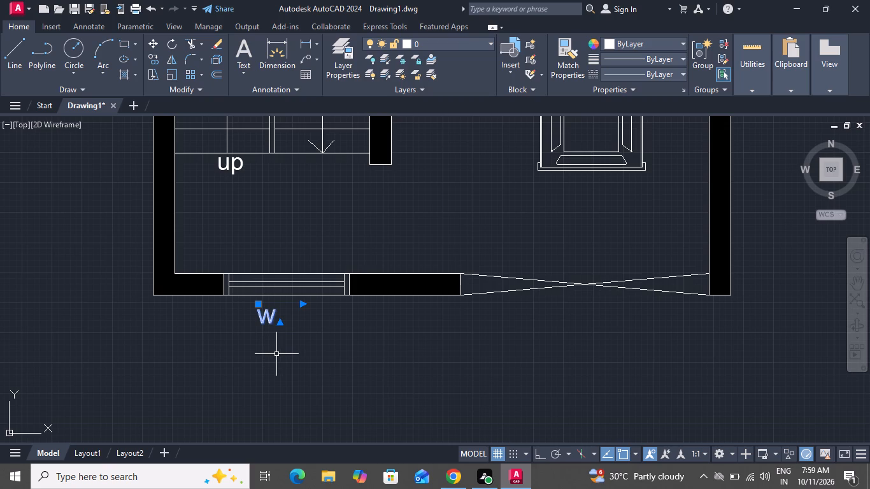
{"action": "left_click", "coordinate": [151, 45]}
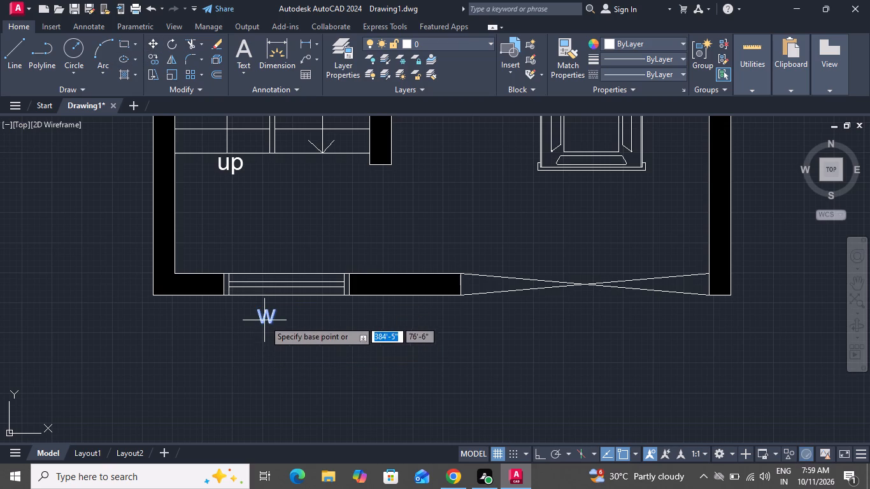
{"action": "left_click", "coordinate": [264, 320]}
{"action": "left_click", "coordinate": [280, 312]}
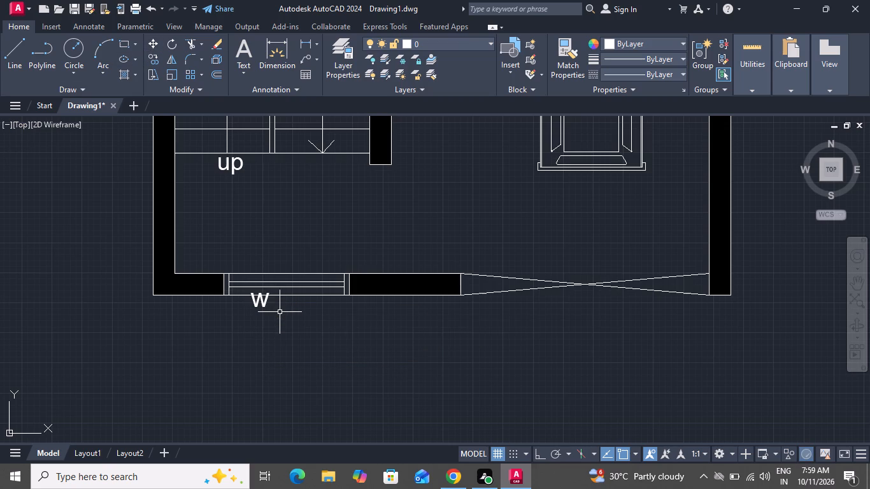
{"action": "left_click", "coordinate": [264, 304]}
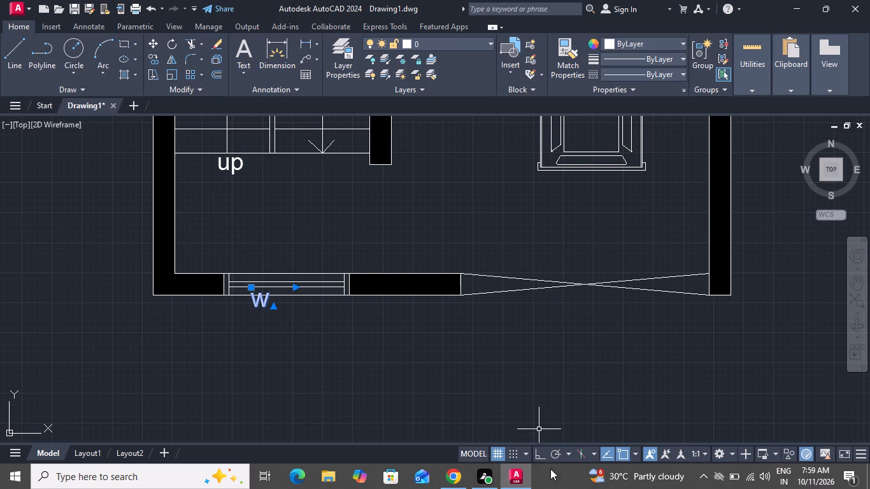
{"action": "left_click", "coordinate": [157, 47]}
{"action": "scroll", "coordinate": [209, 316], "scroll_direction": "up", "scroll_amount": 2}
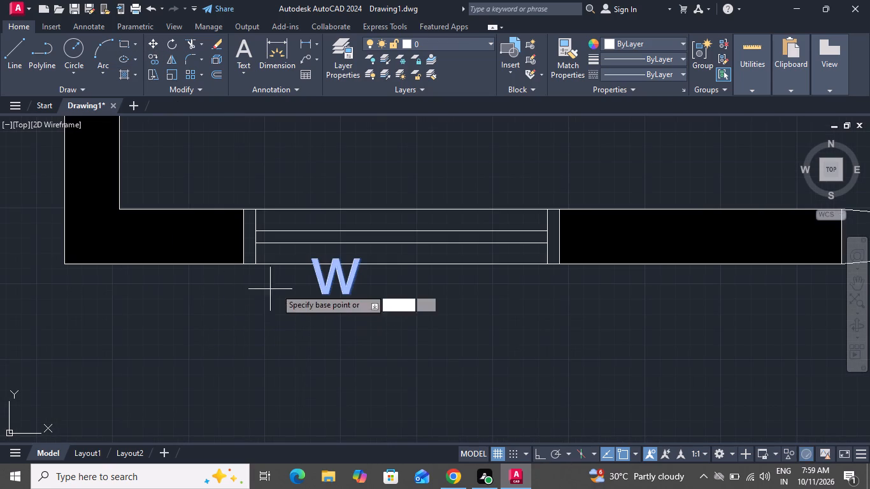
{"action": "left_click", "coordinate": [334, 274]}
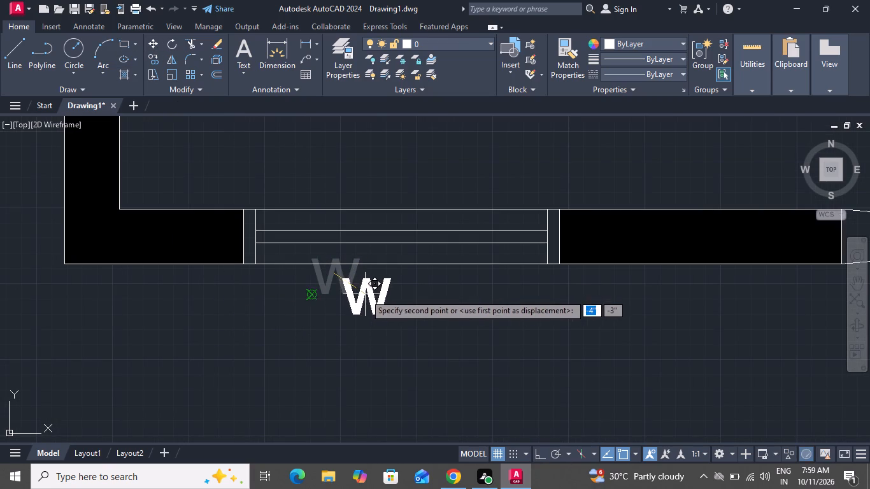
{"action": "left_click", "coordinate": [405, 295]}
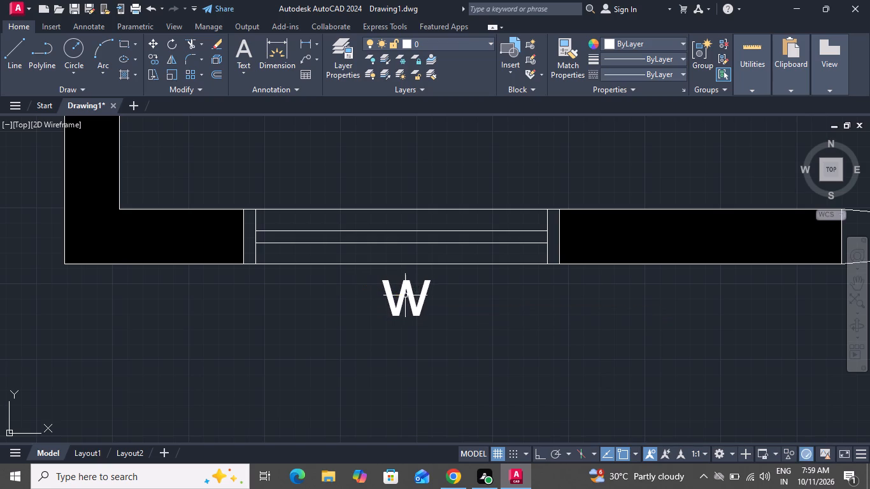
Copy the "w" label outside the kitchen and bedroom windows in the right exterior wall and the living and larger toilet windows in the left one.
{"action": "left_click", "coordinate": [401, 304]}
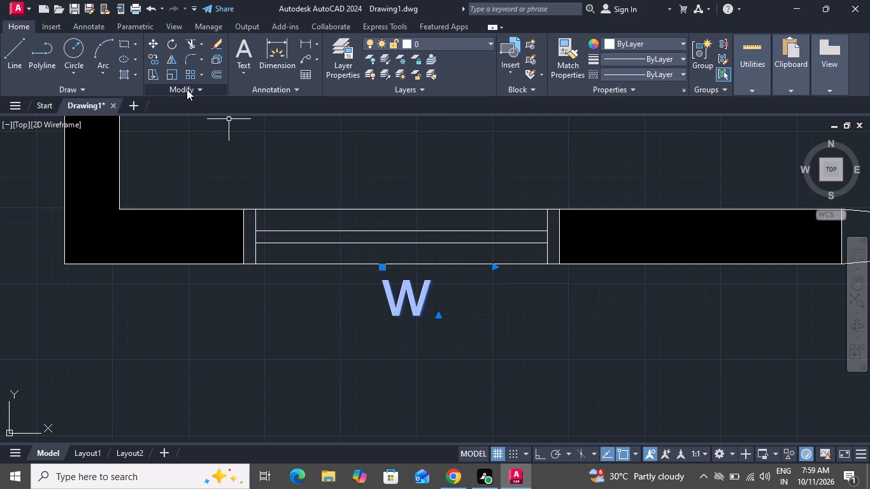
{"action": "left_click", "coordinate": [155, 57]}
{"action": "scroll", "coordinate": [264, 290], "scroll_direction": "down", "scroll_amount": 1}
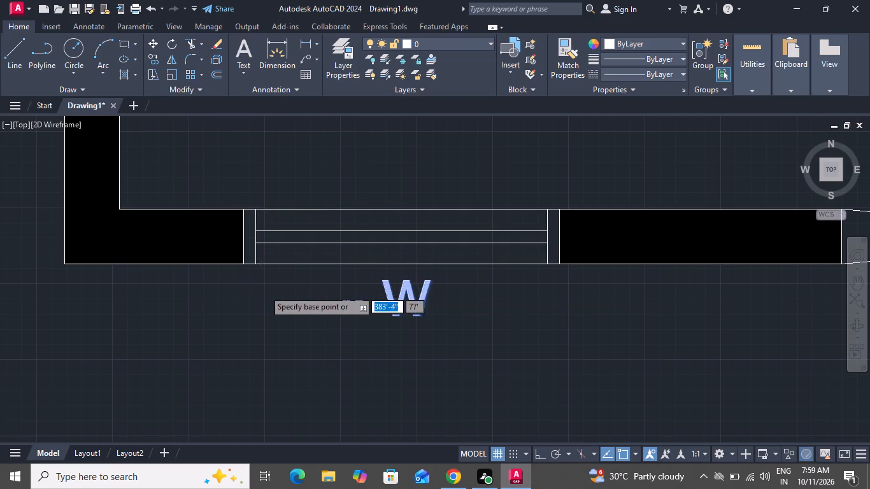
{"action": "left_click", "coordinate": [350, 293]}
{"action": "scroll", "coordinate": [425, 334], "scroll_direction": "down", "scroll_amount": 4}
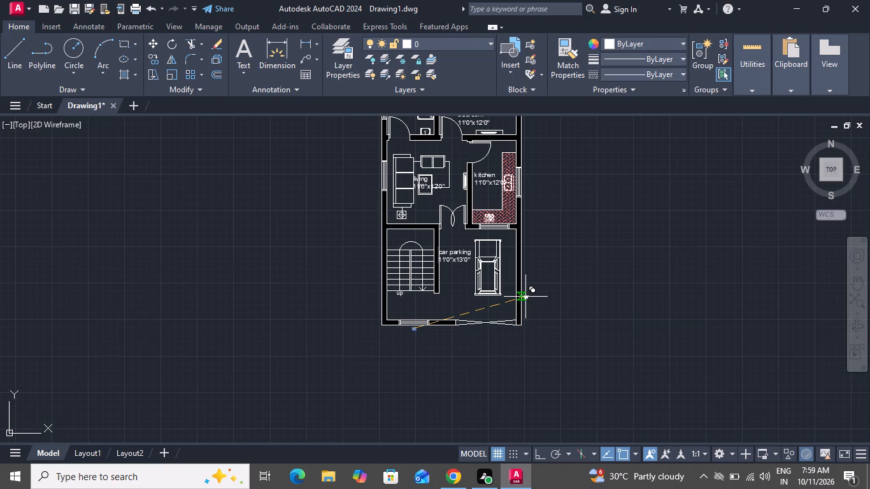
{"action": "scroll", "coordinate": [524, 180], "scroll_direction": "up", "scroll_amount": 3}
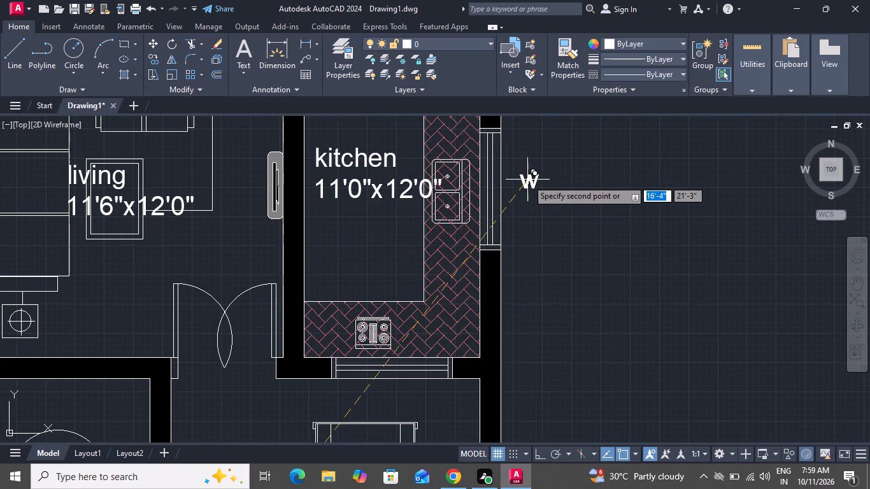
{"action": "left_click", "coordinate": [514, 183]}
{"action": "scroll", "coordinate": [531, 252], "scroll_direction": "down", "scroll_amount": 2}
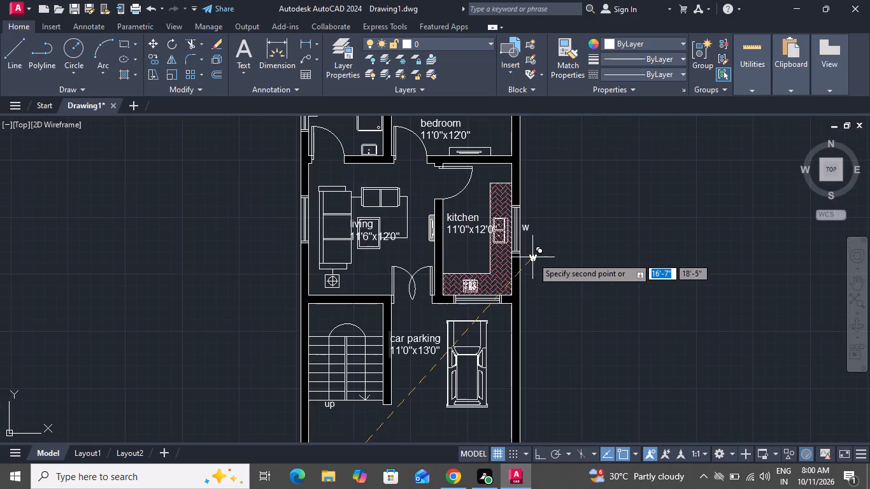
{"action": "scroll", "coordinate": [534, 255], "scroll_direction": "down", "scroll_amount": 2}
{"action": "scroll", "coordinate": [532, 180], "scroll_direction": "up", "scroll_amount": 2}
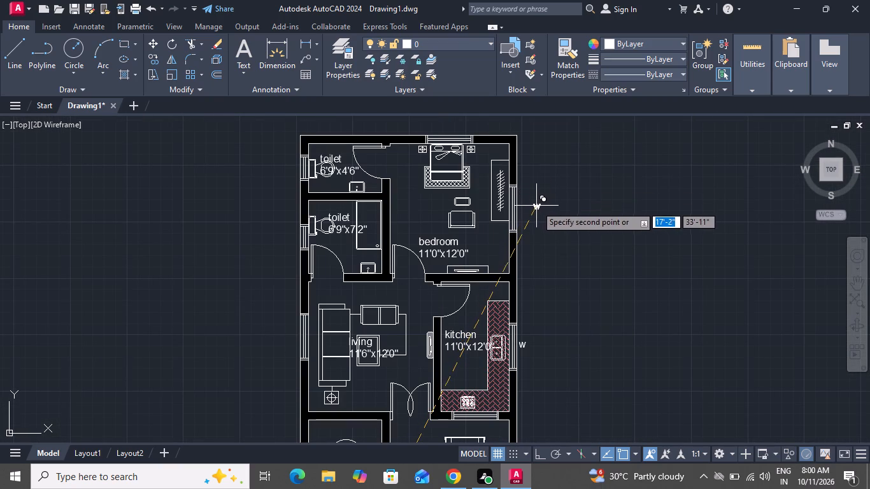
{"action": "left_click", "coordinate": [532, 206]}
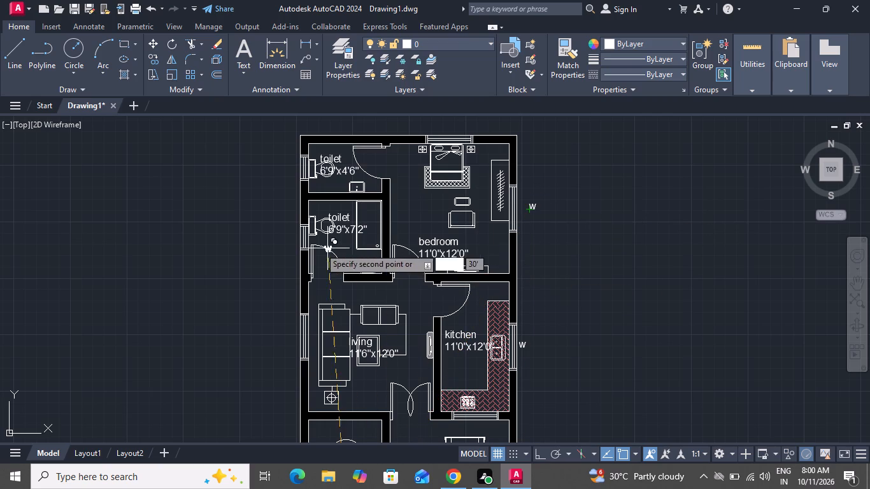
{"action": "left_click", "coordinate": [291, 336]}
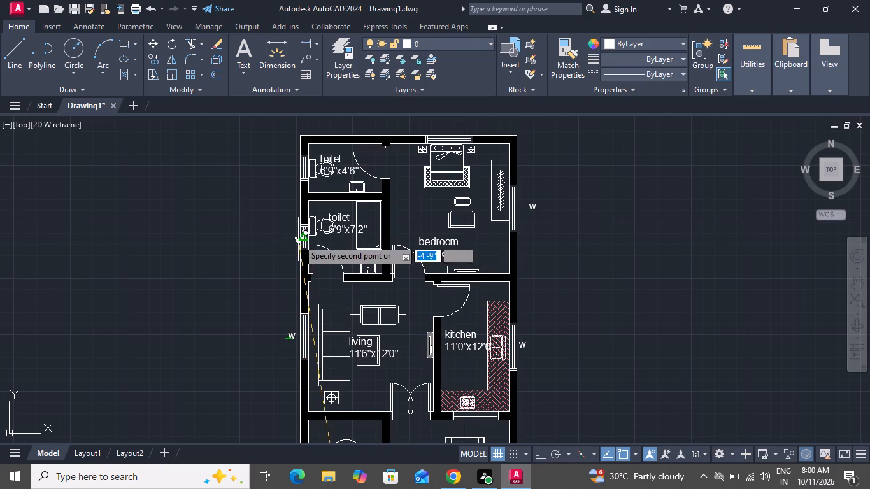
{"action": "left_click", "coordinate": [290, 236]}
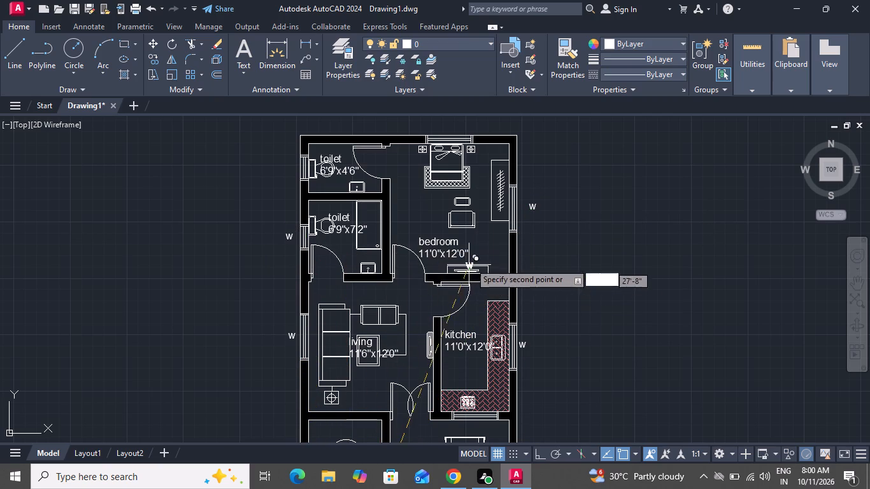
Place another copy of the "w" label outside the right exterior wall, beside the car parking area.
{"action": "scroll", "coordinate": [470, 262], "scroll_direction": "down", "scroll_amount": 2}
{"action": "scroll", "coordinate": [499, 369], "scroll_direction": "up", "scroll_amount": 3}
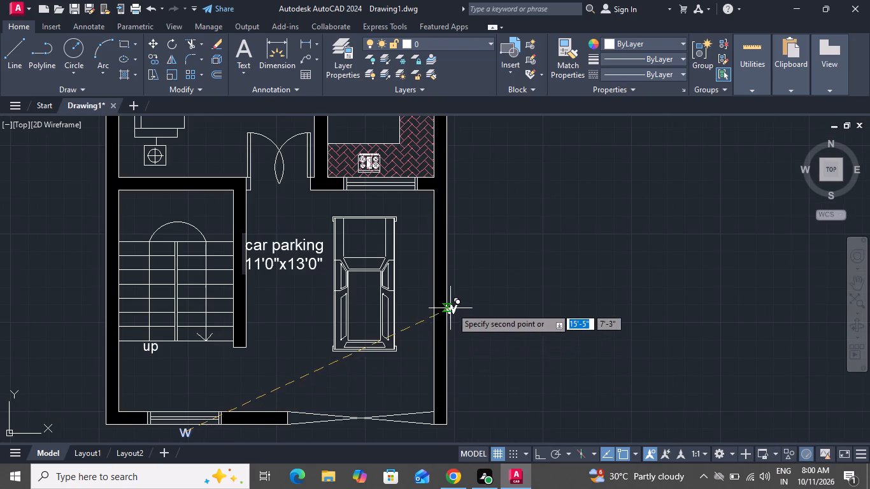
{"action": "left_click", "coordinate": [466, 287]}
{"action": "right_click", "coordinate": [466, 287]}
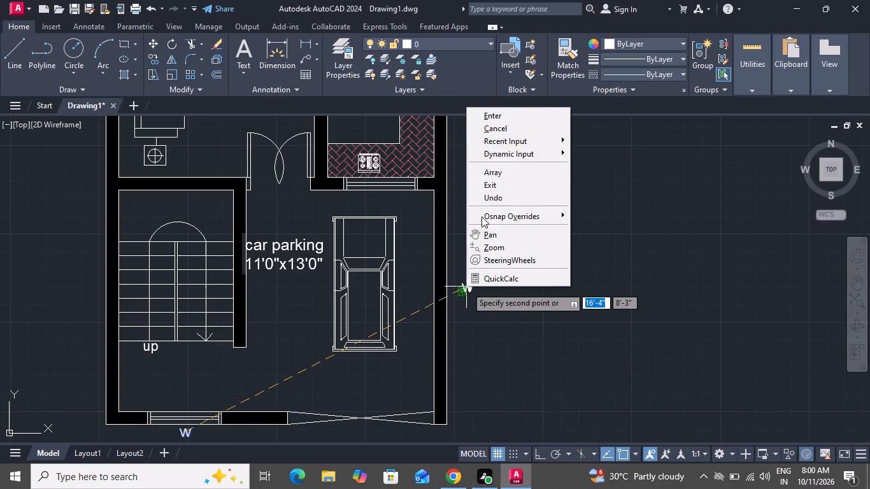
{"action": "left_click", "coordinate": [488, 125]}
Delete the solid black wall hatch.
{"action": "left_click", "coordinate": [441, 236]}
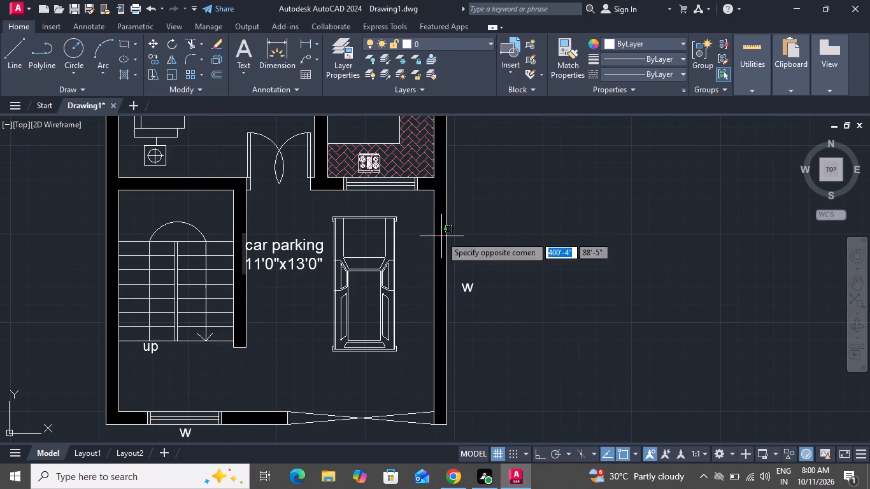
{"action": "key", "text": "Delete"}
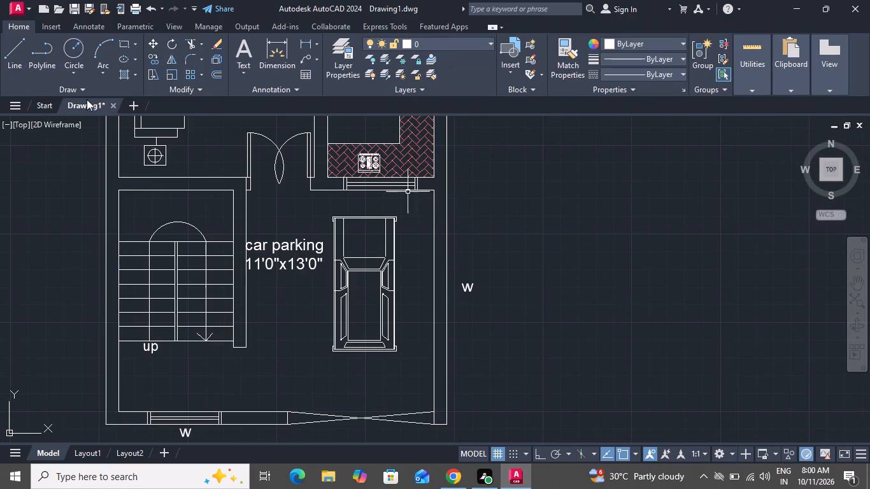
Draw a horizontal line across the thickness of the right exterior wall, beside the parked car.
{"action": "left_click", "coordinate": [13, 43]}
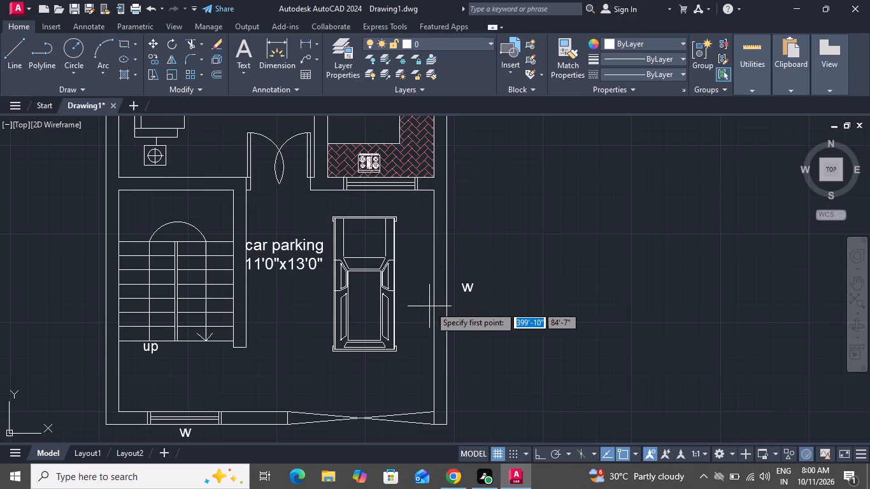
{"action": "left_click", "coordinate": [434, 299]}
{"action": "left_click", "coordinate": [448, 297]}
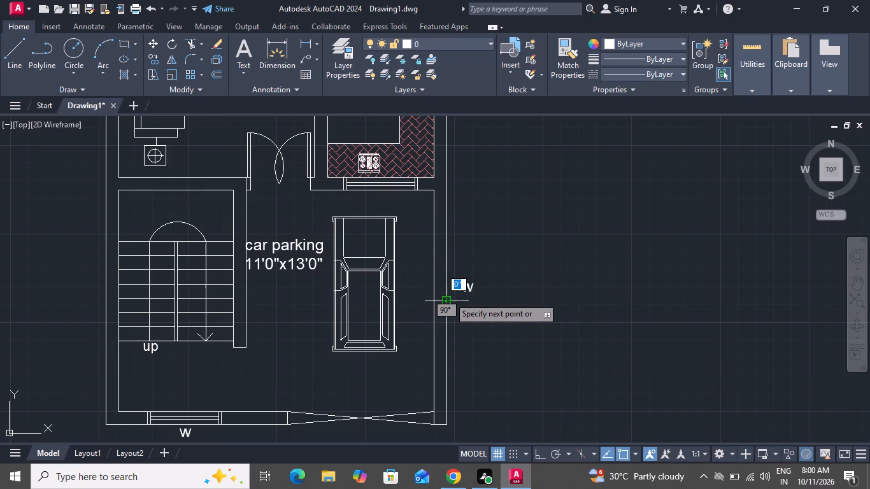
{"action": "right_click", "coordinate": [449, 296]}
{"action": "left_click", "coordinate": [474, 320]}
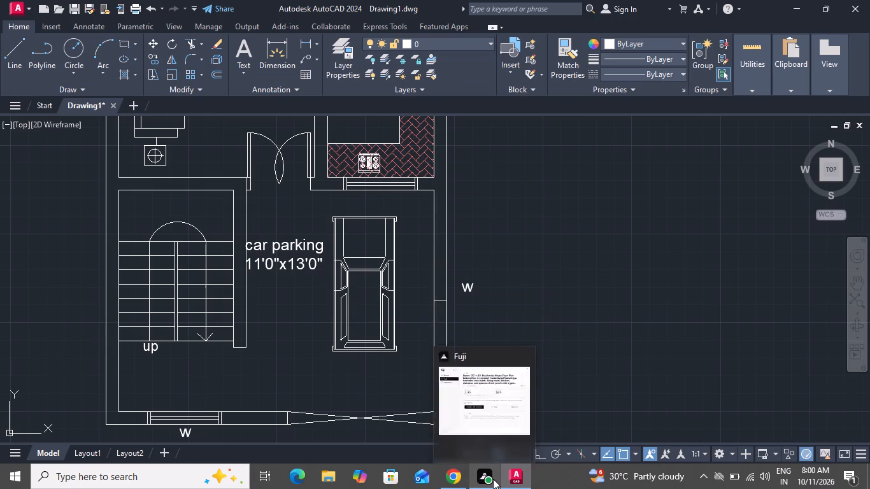
Offset the line across the car parking wall 2' upward, and try the same offset downward.
{"action": "key", "text": "o"}
{"action": "key", "text": "space"}
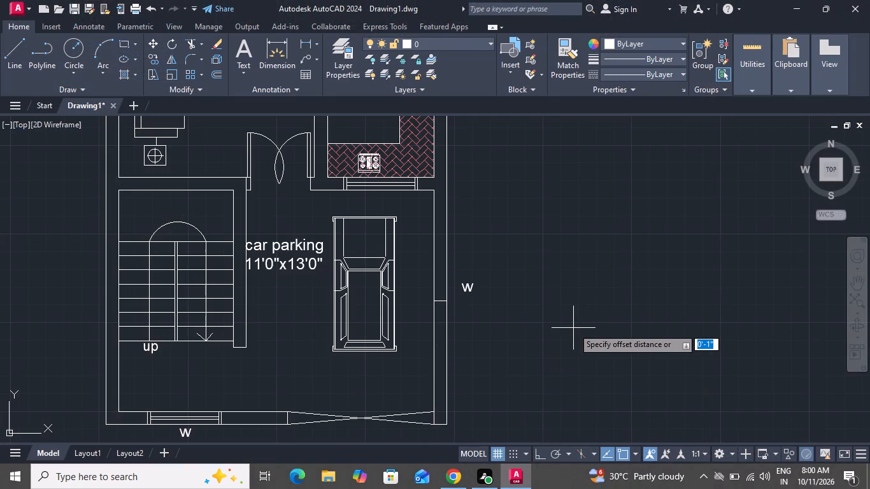
{"action": "key", "text": "2"}
{"action": "key", "text": "apostrophe"}
{"action": "key", "text": "Return"}
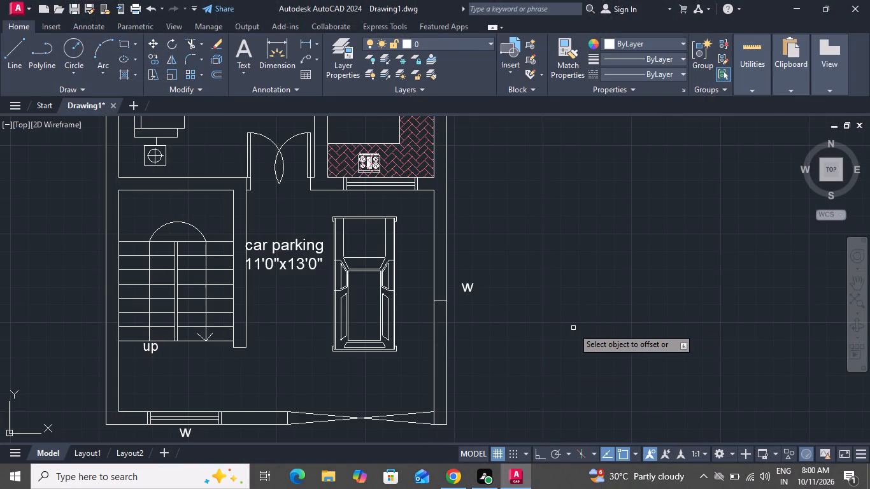
{"action": "scroll", "coordinate": [450, 309], "scroll_direction": "up", "scroll_amount": 1}
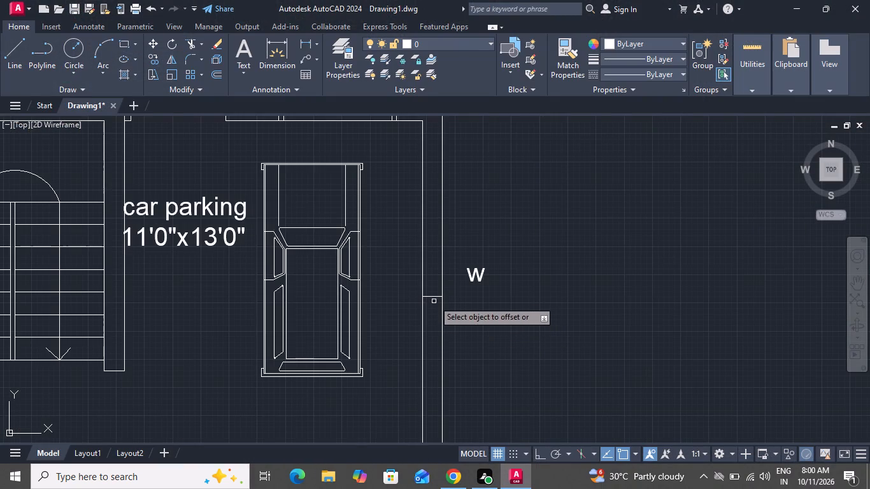
{"action": "left_click", "coordinate": [436, 296]}
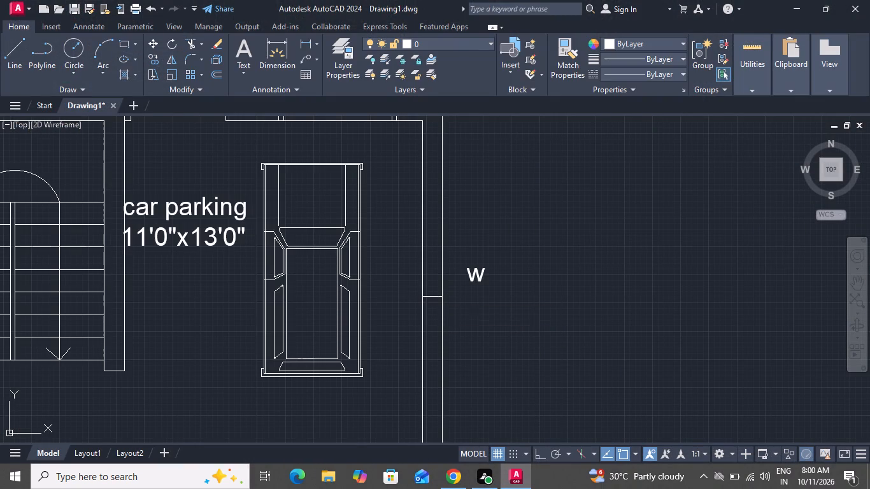
{"action": "left_click", "coordinate": [429, 260]}
{"action": "left_click", "coordinate": [434, 297]}
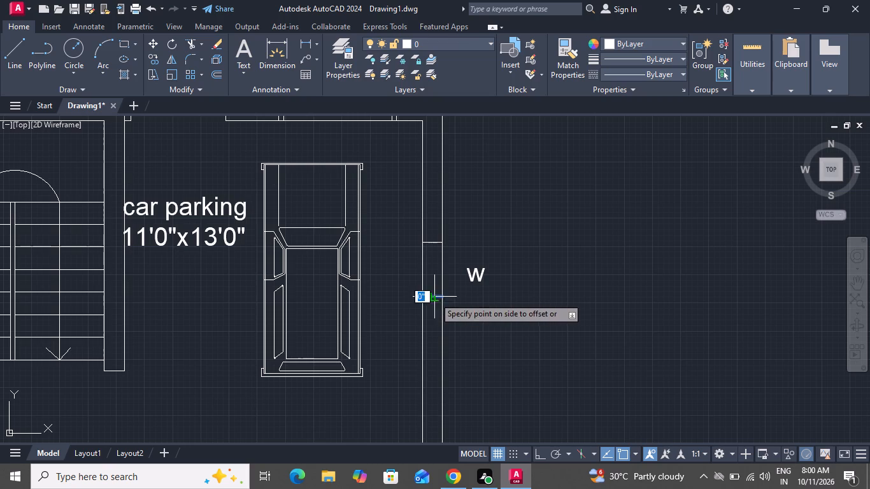
{"action": "left_click", "coordinate": [438, 329]}
{"action": "right_click", "coordinate": [486, 307]}
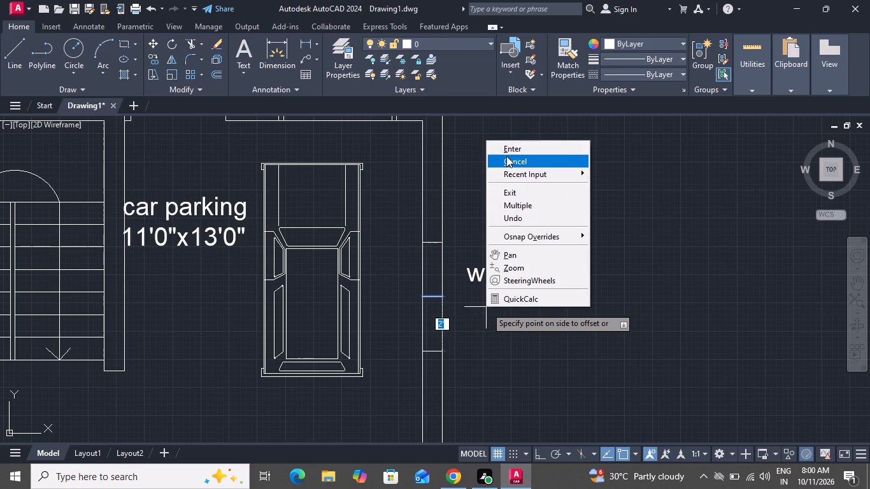
{"action": "left_click", "coordinate": [506, 156]}
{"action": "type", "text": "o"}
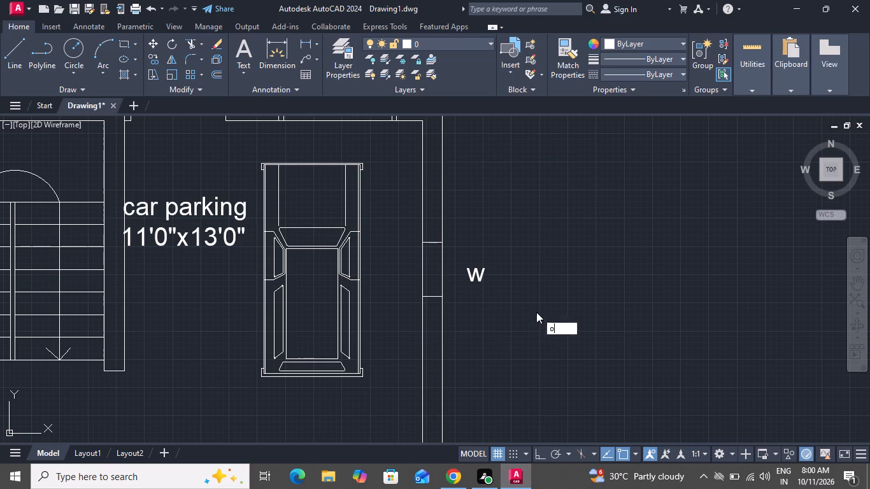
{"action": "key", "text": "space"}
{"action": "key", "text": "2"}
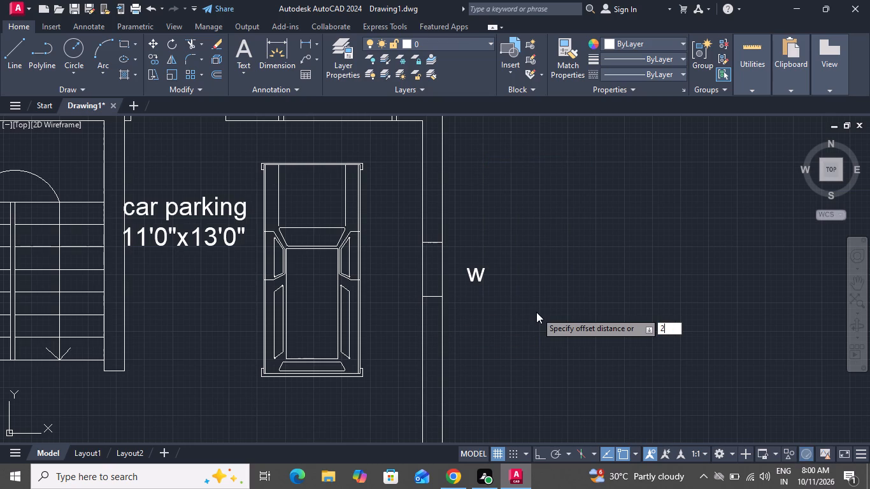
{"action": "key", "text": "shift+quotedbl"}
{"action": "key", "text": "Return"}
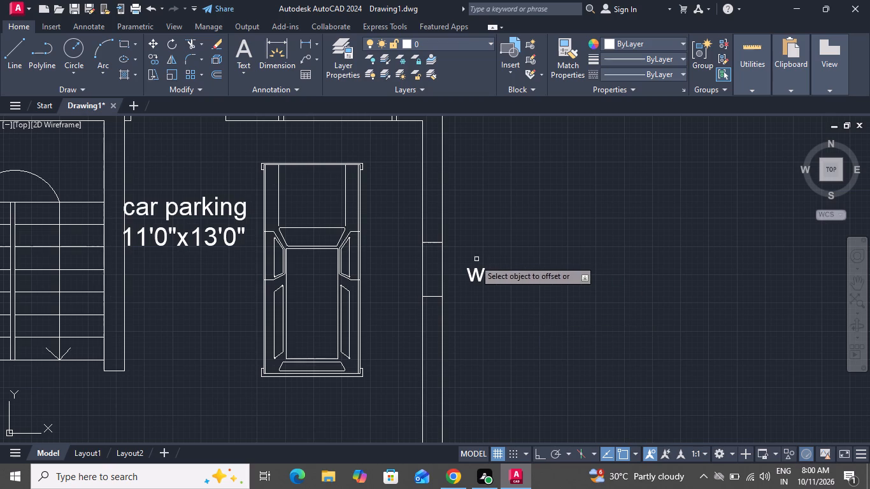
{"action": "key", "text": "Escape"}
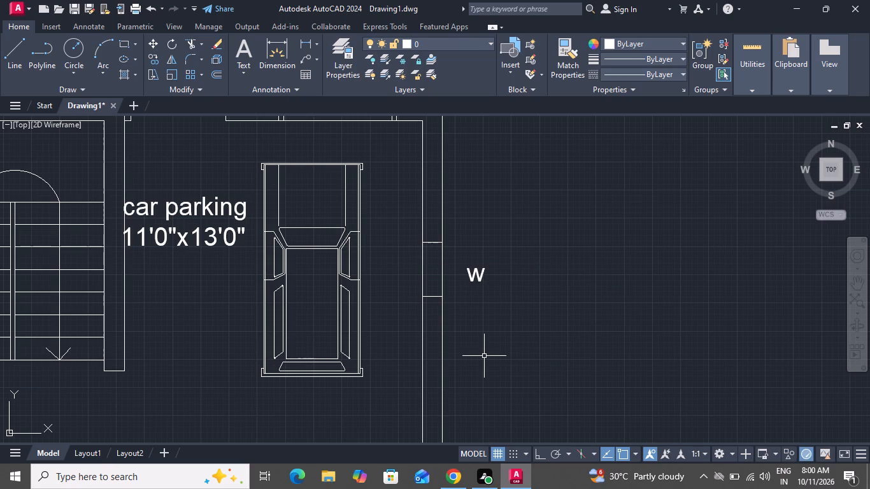
Offset the original line across the car parking wall 2' downward to mark the lower end of the window opening.
{"action": "key", "text": "o"}
{"action": "key", "text": "space"}
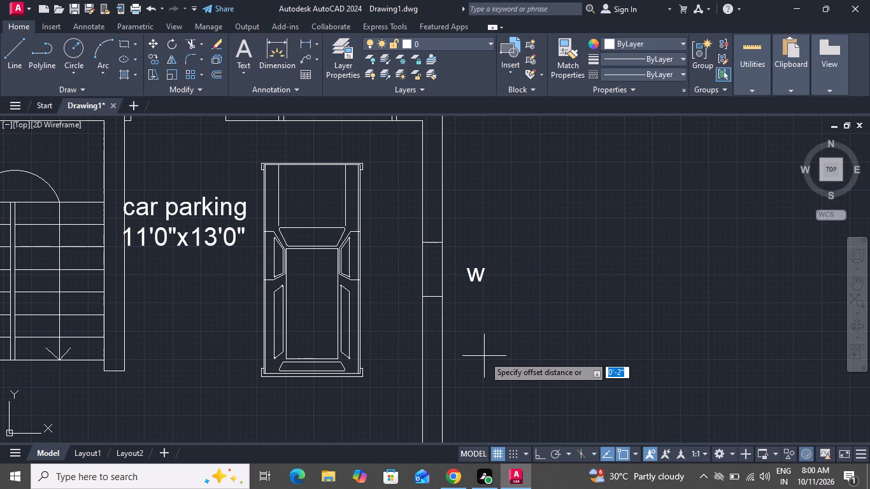
{"action": "type", "text": "2'"}
{"action": "key", "text": "Return"}
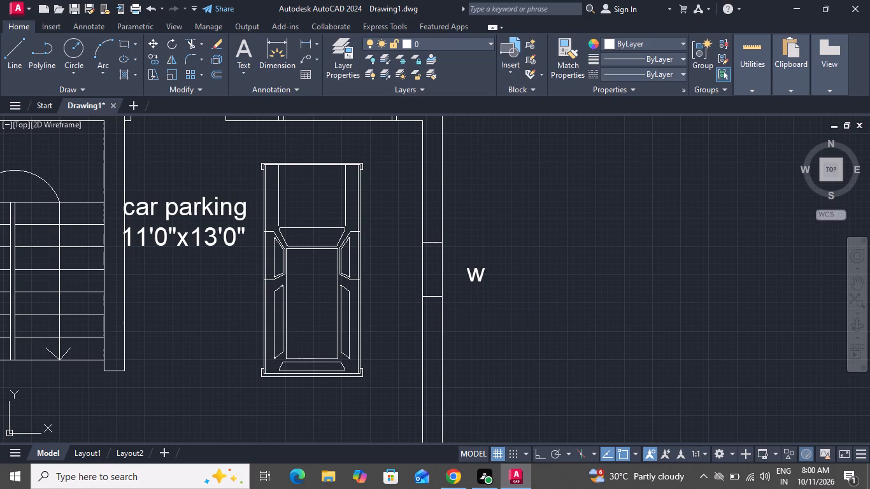
{"action": "left_click", "coordinate": [430, 297]}
{"action": "left_click", "coordinate": [434, 323]}
{"action": "right_click", "coordinate": [481, 312]}
{"action": "left_click", "coordinate": [497, 337]}
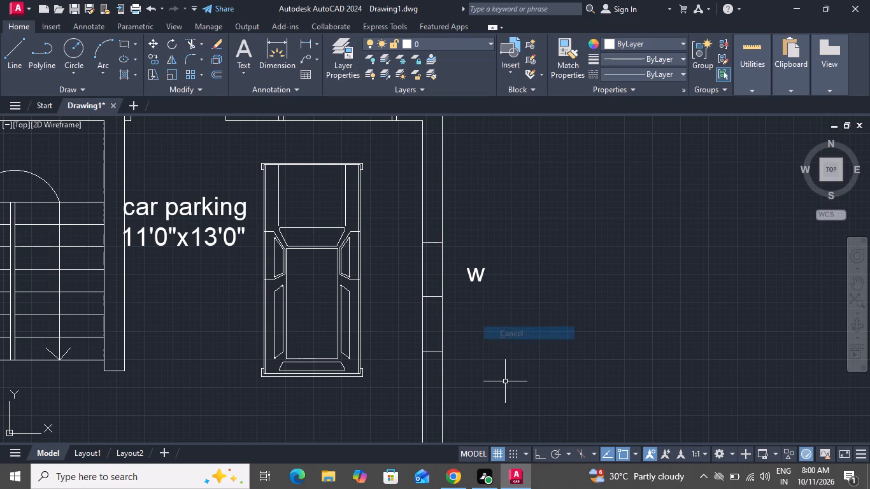
Offset the upper and lower end lines of the car parking window opening 2" outward to form its frame.
{"action": "type", "text": "o"}
{"action": "key", "text": "space"}
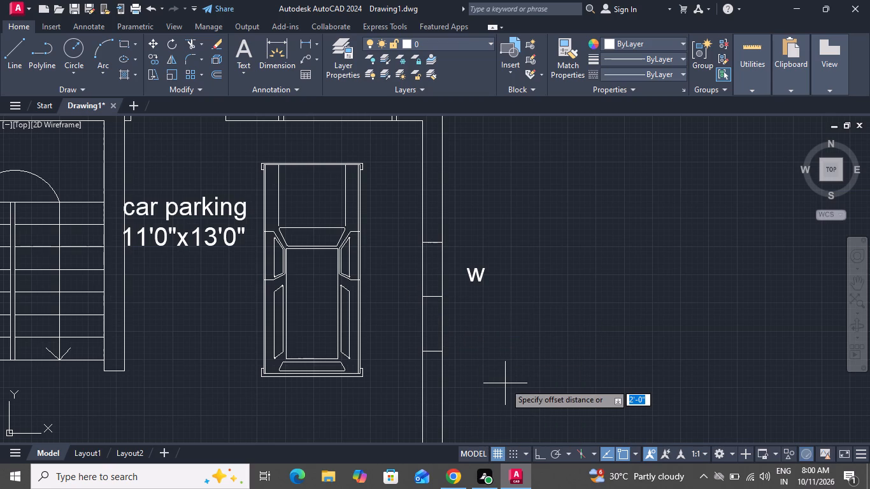
{"action": "key", "text": "2"}
{"action": "key", "text": "shift+quotedbl"}
{"action": "key", "text": "Return"}
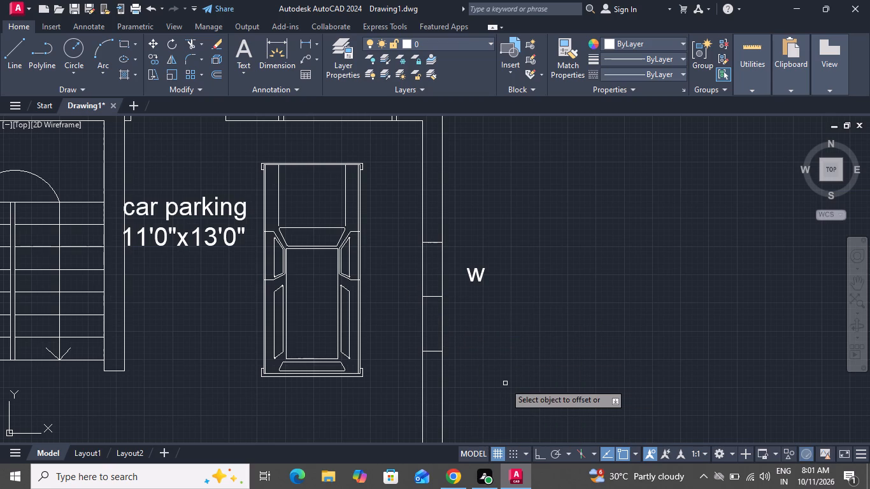
{"action": "left_click", "coordinate": [434, 244]}
{"action": "left_click", "coordinate": [433, 236]}
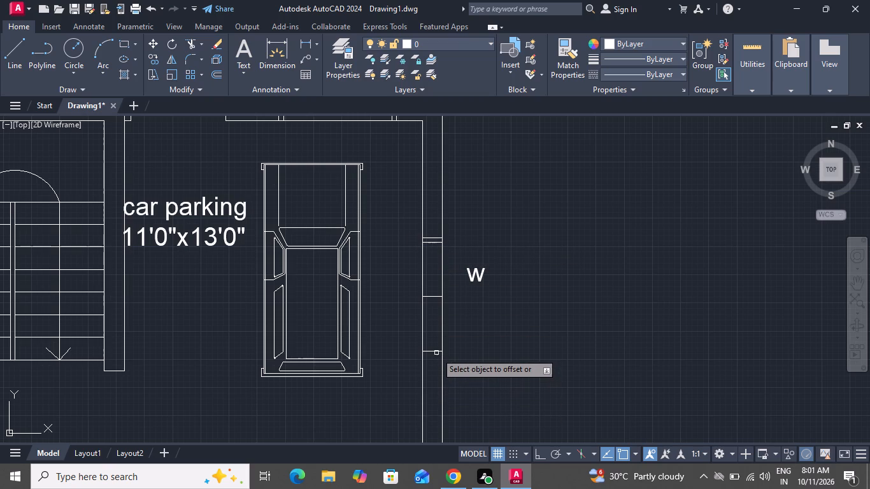
{"action": "left_click", "coordinate": [436, 351]}
{"action": "left_click", "coordinate": [437, 396]}
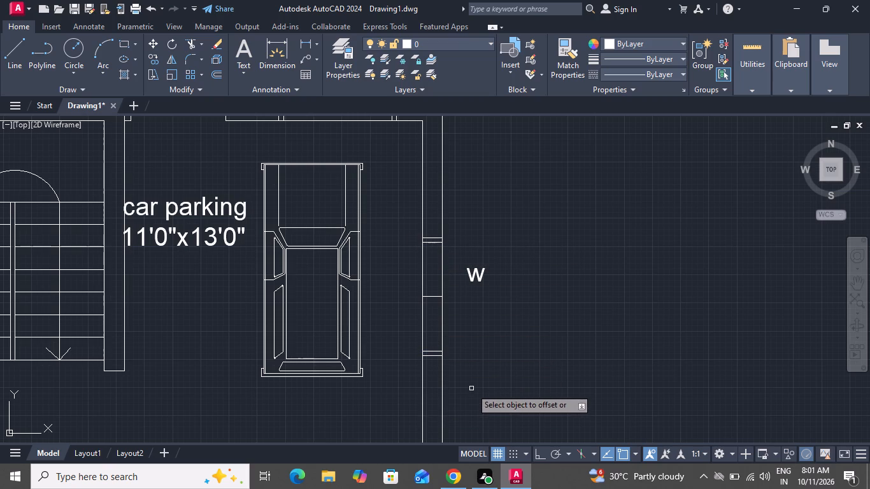
{"action": "right_click", "coordinate": [494, 376]}
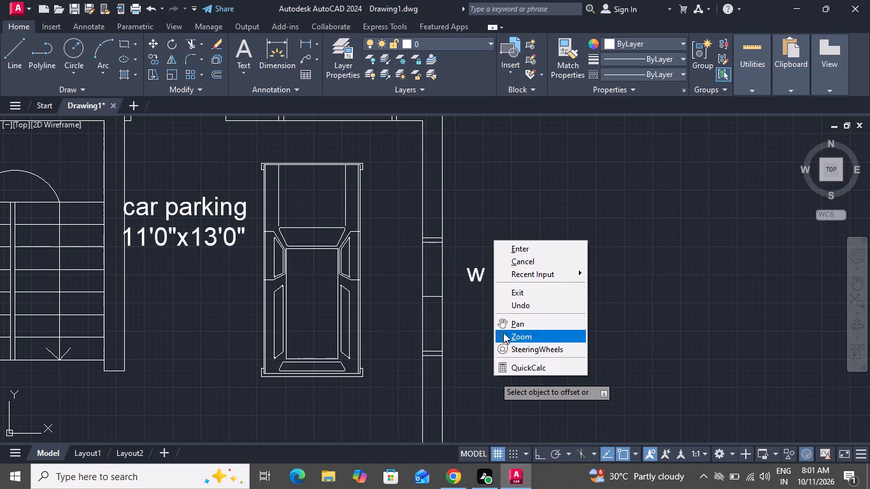
{"action": "left_click", "coordinate": [502, 261]}
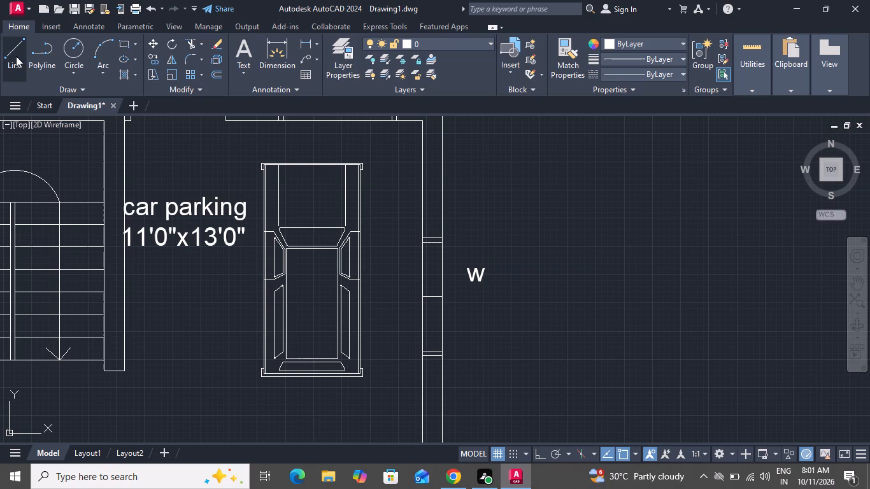
Draw a vertical line about 4' long down the middle of the car parking window, between the inner lines of its end frames.
{"action": "left_click", "coordinate": [17, 55]}
{"action": "scroll", "coordinate": [434, 262], "scroll_direction": "up", "scroll_amount": 2}
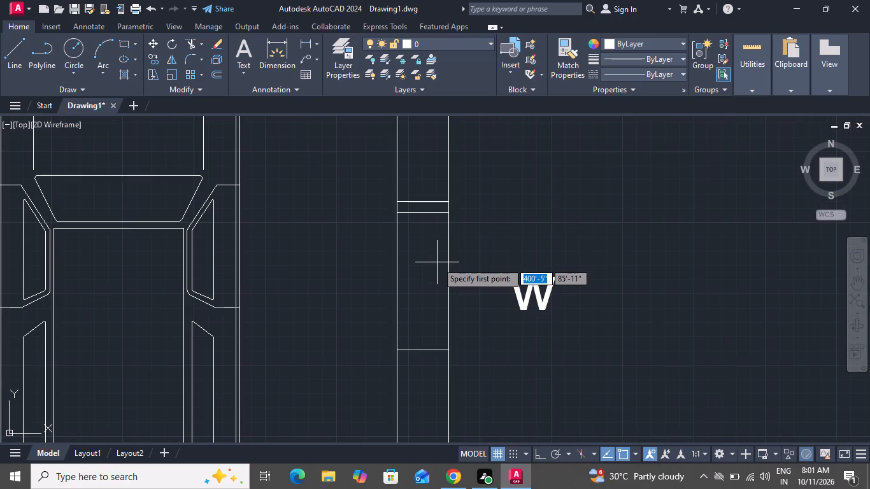
{"action": "scroll", "coordinate": [434, 242], "scroll_direction": "up", "scroll_amount": 1}
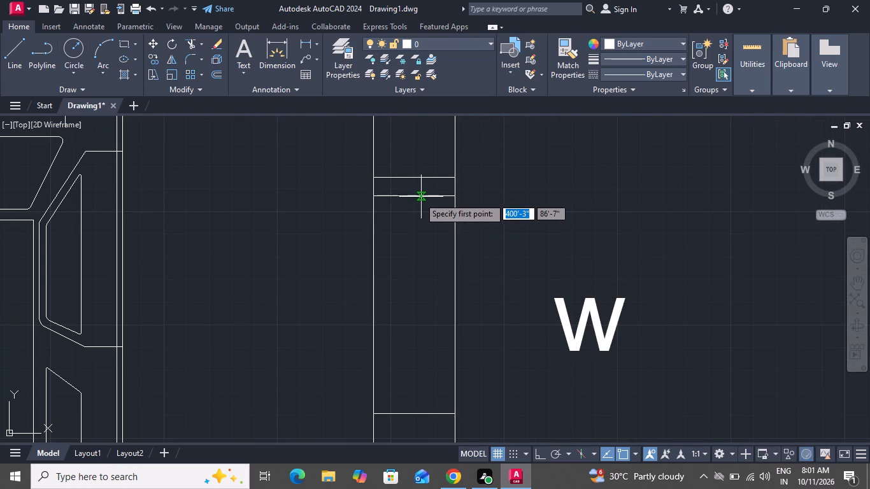
{"action": "left_click", "coordinate": [412, 198]}
{"action": "scroll", "coordinate": [437, 360], "scroll_direction": "down", "scroll_amount": 3}
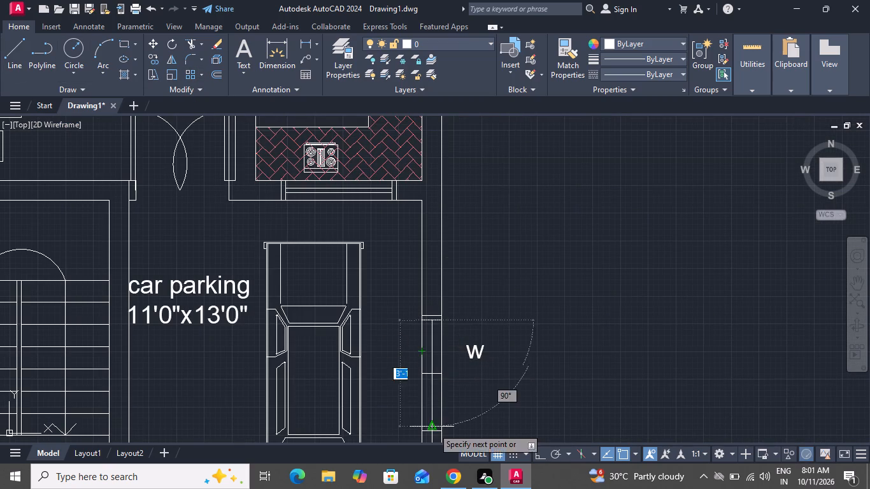
{"action": "scroll", "coordinate": [434, 432], "scroll_direction": "up", "scroll_amount": 4}
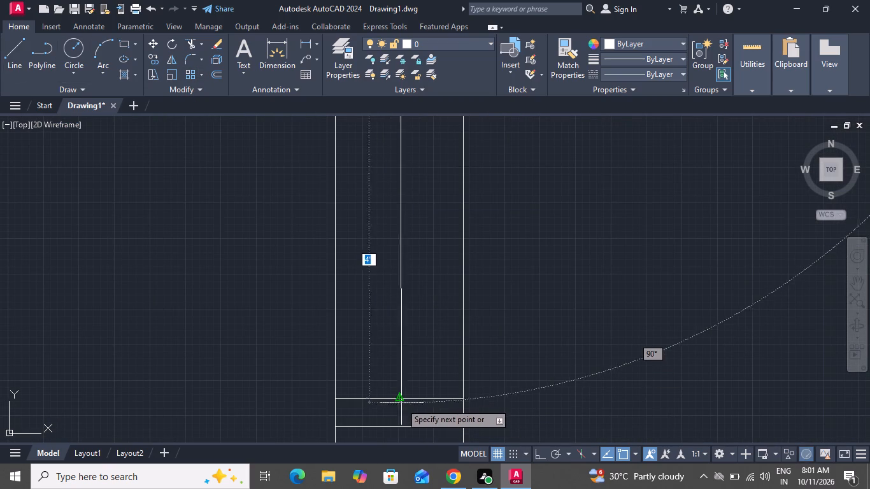
{"action": "left_click", "coordinate": [396, 400]}
{"action": "right_click", "coordinate": [396, 398]}
{"action": "left_click", "coordinate": [423, 276]}
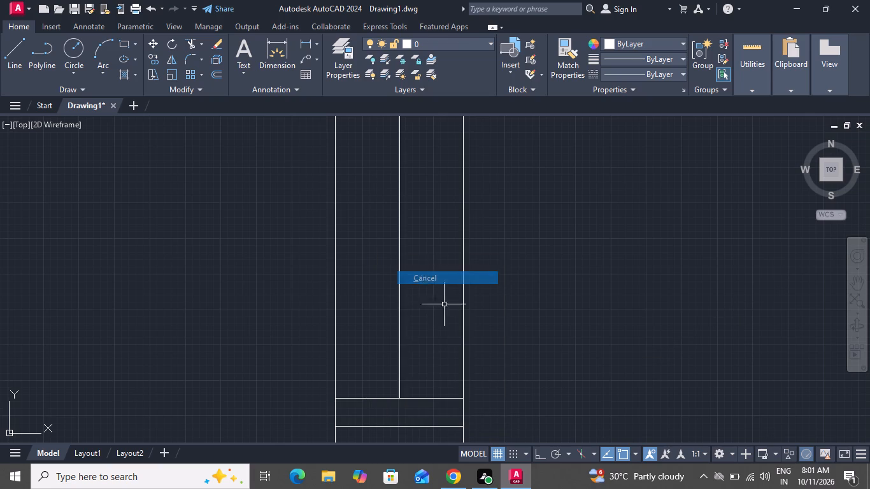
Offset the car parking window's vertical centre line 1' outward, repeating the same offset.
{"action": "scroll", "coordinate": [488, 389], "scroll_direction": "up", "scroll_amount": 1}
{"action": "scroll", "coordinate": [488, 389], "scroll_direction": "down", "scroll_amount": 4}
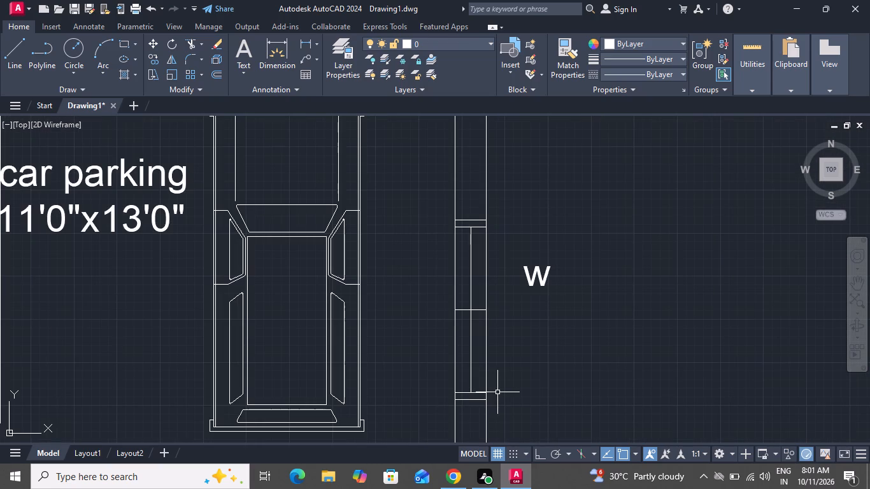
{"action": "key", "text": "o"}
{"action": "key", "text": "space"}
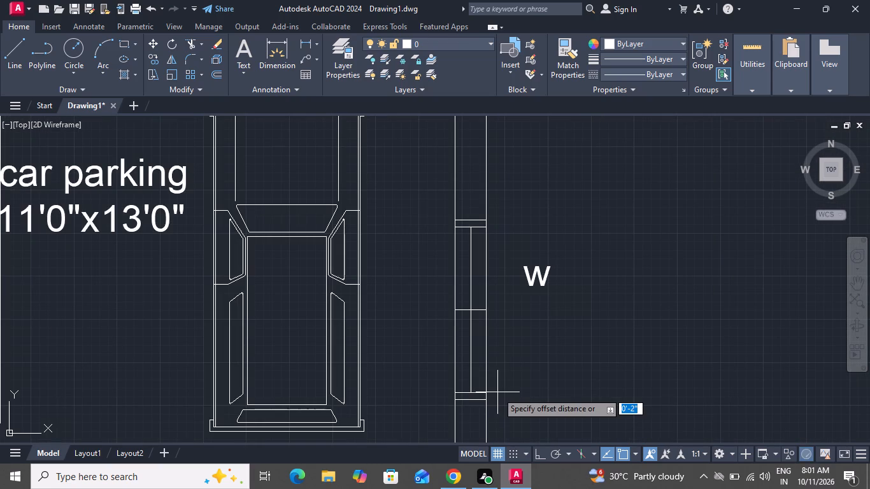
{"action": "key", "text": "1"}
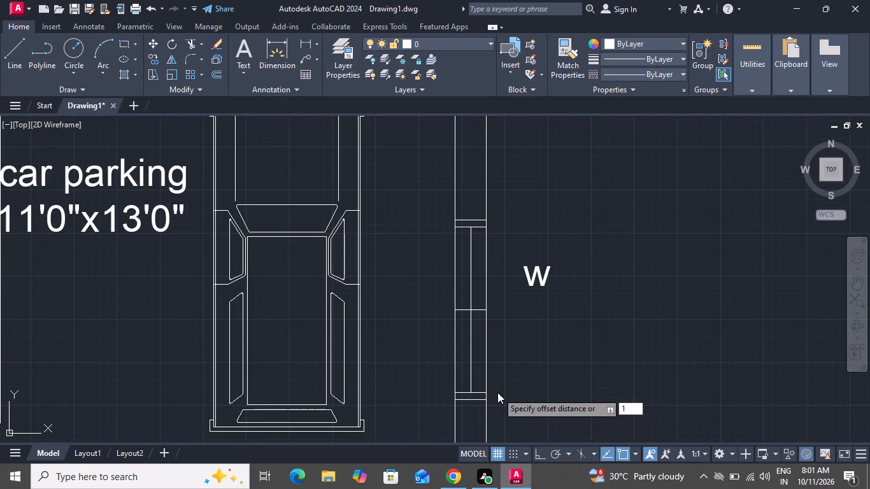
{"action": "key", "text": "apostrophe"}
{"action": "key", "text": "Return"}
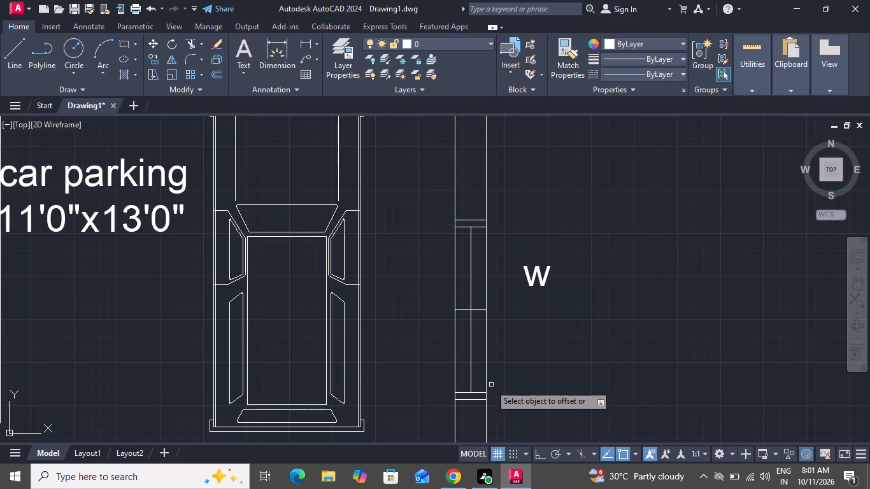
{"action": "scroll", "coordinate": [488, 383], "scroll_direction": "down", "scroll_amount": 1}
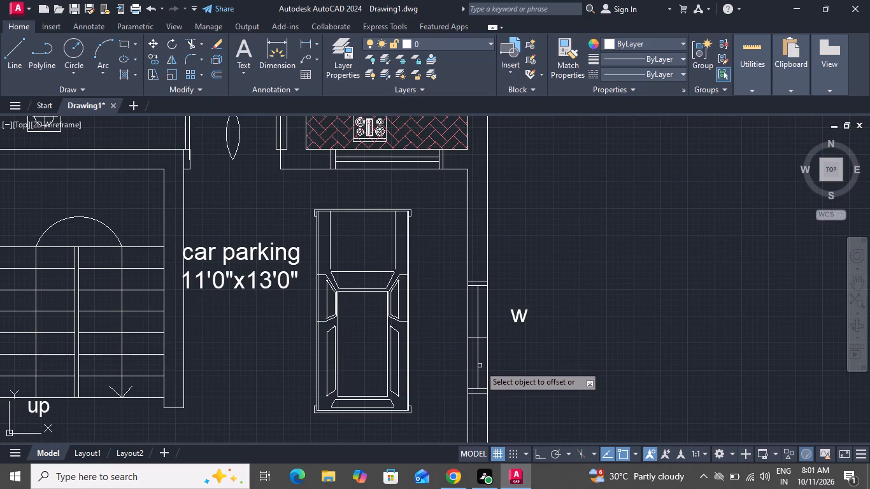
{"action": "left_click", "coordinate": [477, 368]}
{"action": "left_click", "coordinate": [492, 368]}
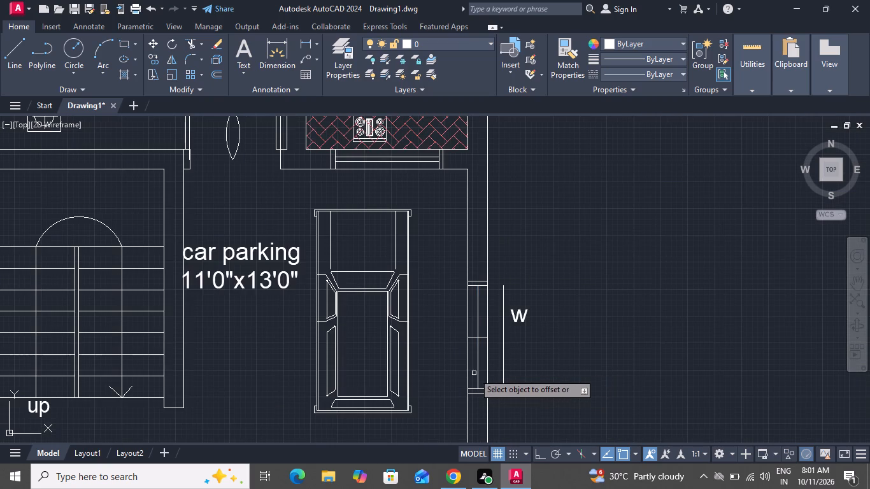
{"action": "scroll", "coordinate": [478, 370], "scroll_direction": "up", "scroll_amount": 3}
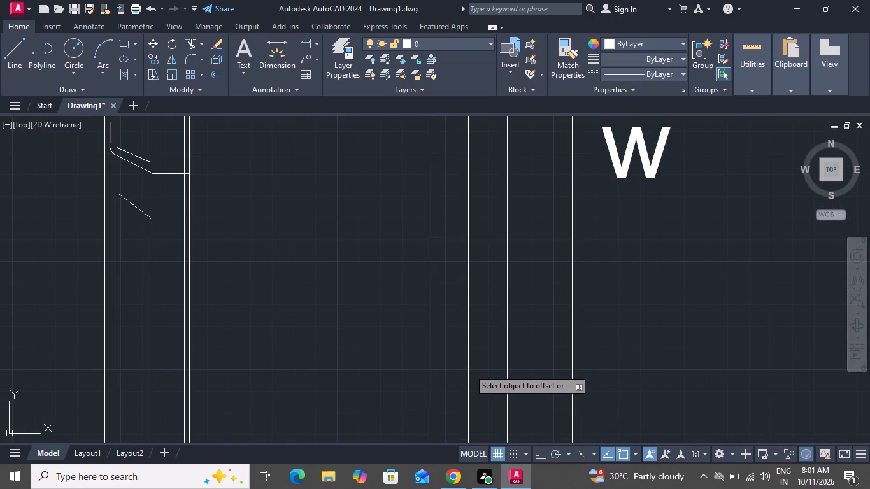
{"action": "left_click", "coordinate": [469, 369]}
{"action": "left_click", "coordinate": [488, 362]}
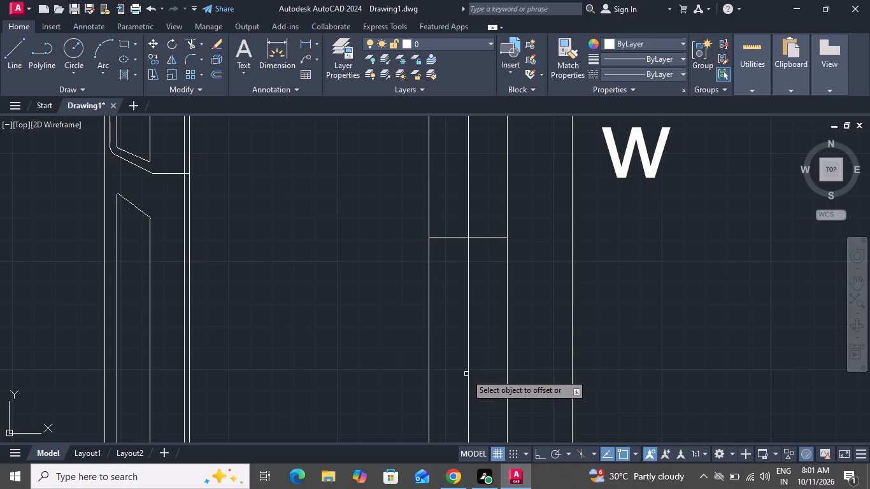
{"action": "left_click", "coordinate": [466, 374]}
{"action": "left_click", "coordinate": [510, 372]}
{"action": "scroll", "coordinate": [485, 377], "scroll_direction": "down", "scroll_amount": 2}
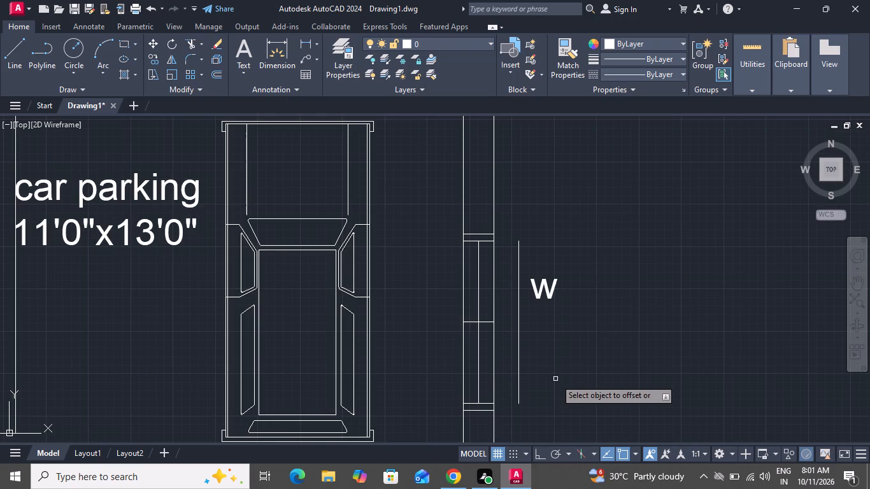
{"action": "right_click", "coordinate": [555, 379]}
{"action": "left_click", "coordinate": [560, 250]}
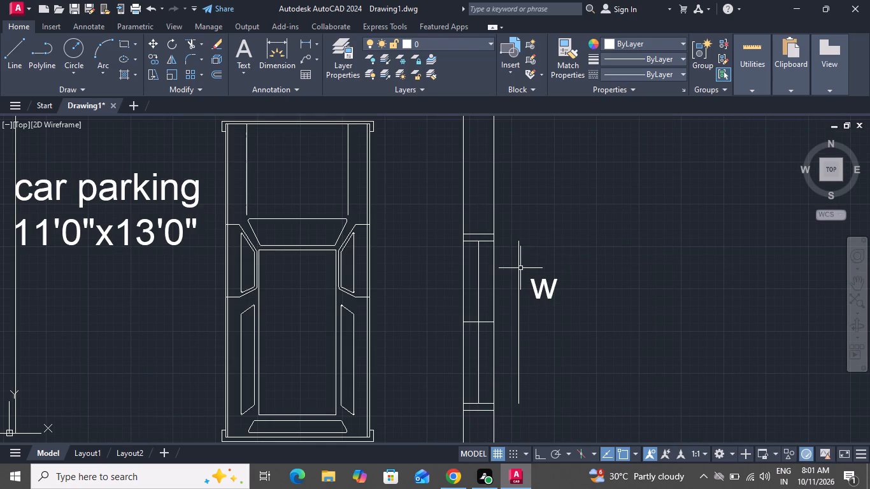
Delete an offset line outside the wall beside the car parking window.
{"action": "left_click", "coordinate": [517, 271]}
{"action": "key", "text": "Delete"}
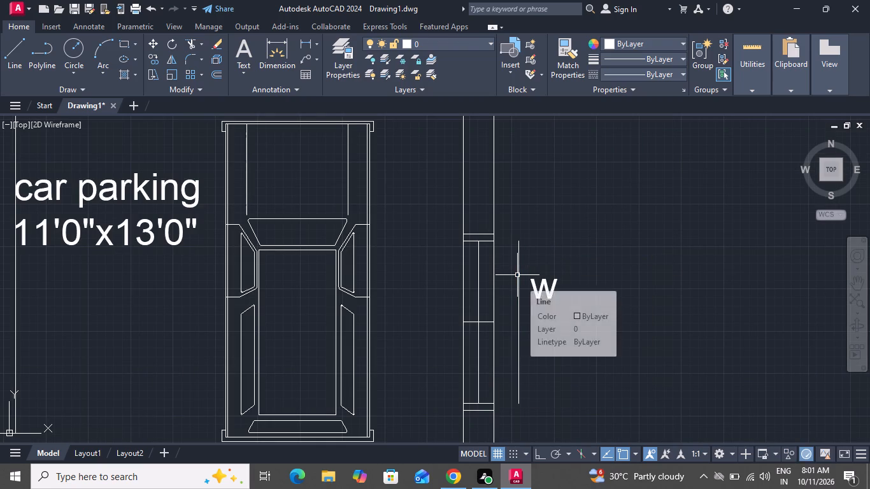
Offset the car parking window's vertical centre line 1" to each side to form the glazing lines.
{"action": "scroll", "coordinate": [515, 278], "scroll_direction": "down", "scroll_amount": 2}
{"action": "type", "text": "o"}
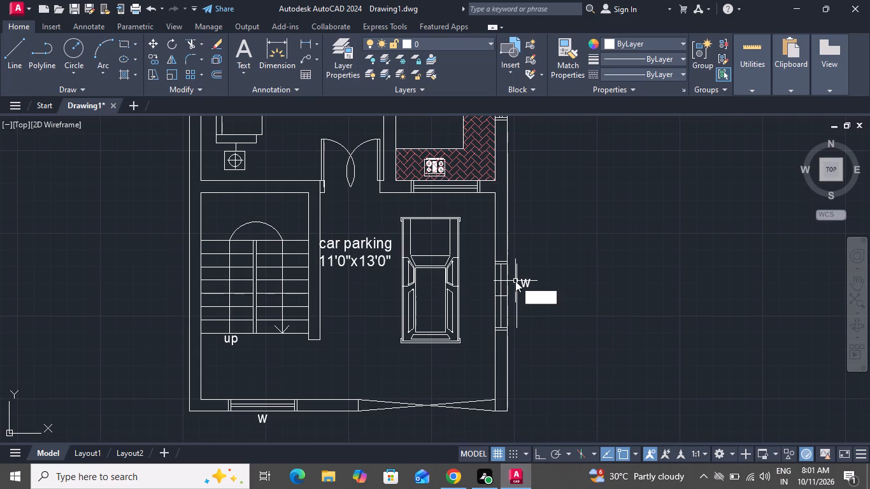
{"action": "key", "text": "space"}
{"action": "key", "text": "1"}
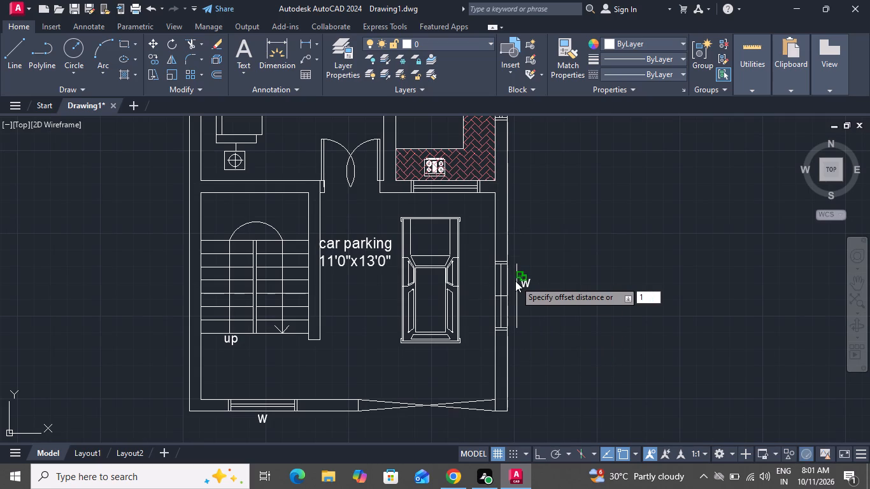
{"action": "key", "text": "shift+quotedbl"}
{"action": "key", "text": "Return"}
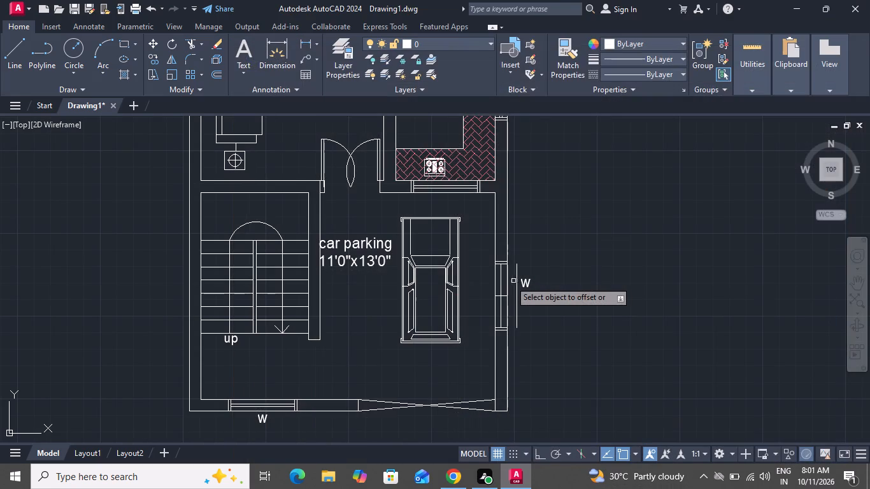
{"action": "scroll", "coordinate": [521, 300], "scroll_direction": "up", "scroll_amount": 2}
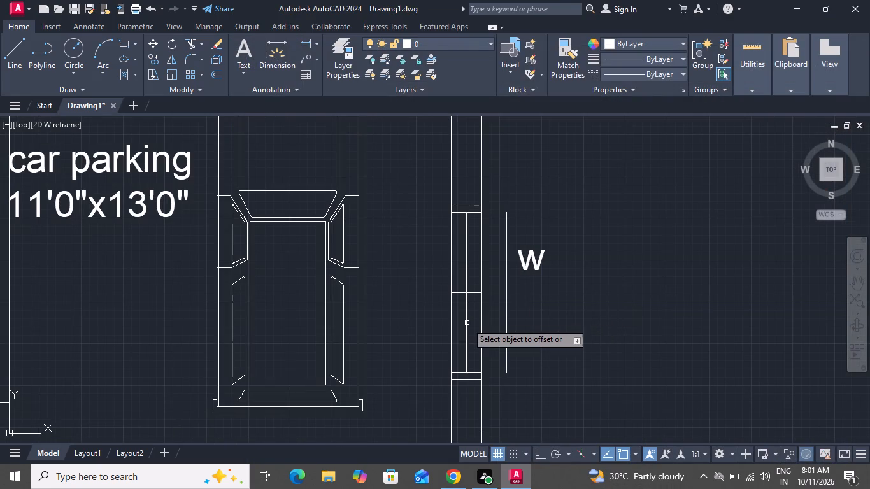
{"action": "left_click", "coordinate": [467, 323]}
{"action": "left_click", "coordinate": [473, 319]}
{"action": "scroll", "coordinate": [466, 326], "scroll_direction": "up", "scroll_amount": 1}
{"action": "left_click", "coordinate": [466, 326]}
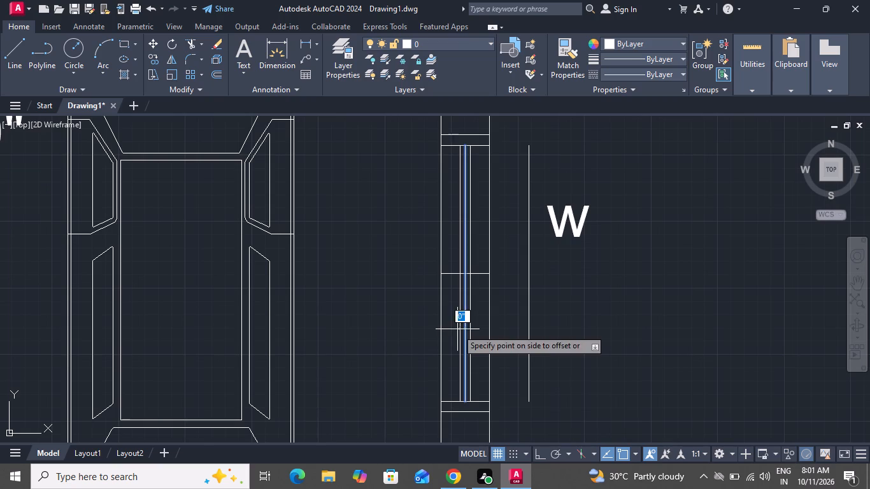
{"action": "left_click", "coordinate": [457, 329]}
{"action": "right_click", "coordinate": [599, 332]}
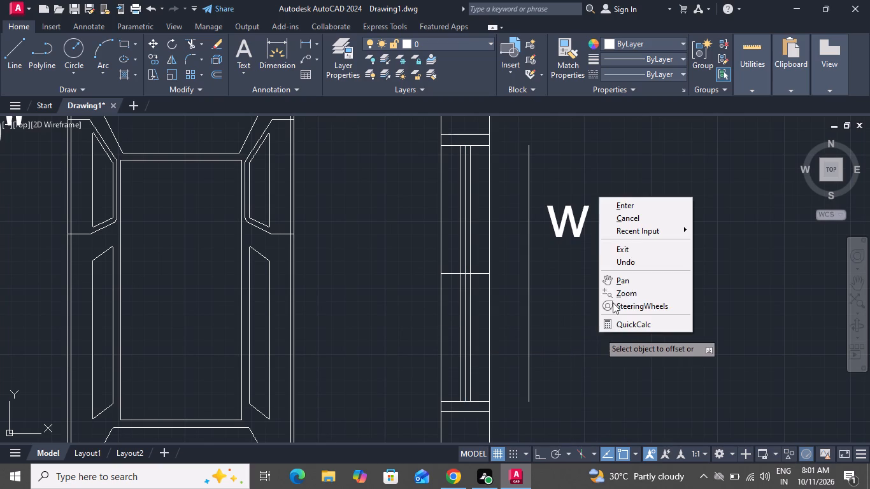
{"action": "left_click", "coordinate": [618, 216]}
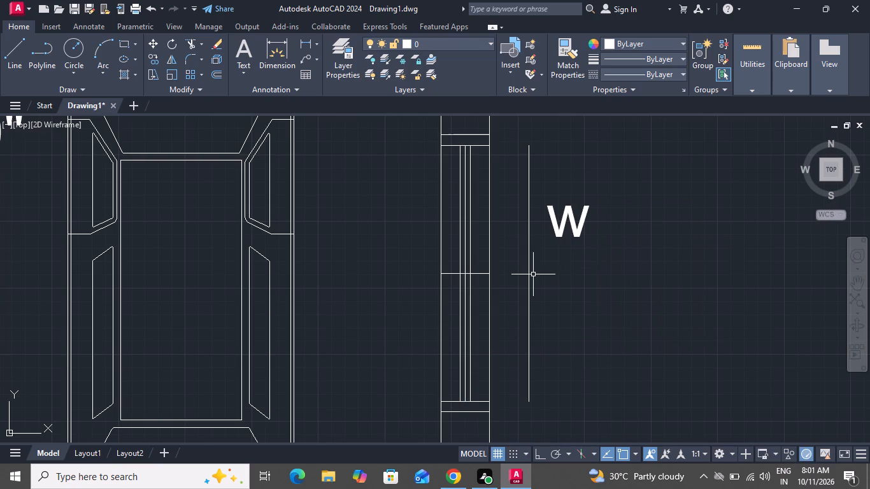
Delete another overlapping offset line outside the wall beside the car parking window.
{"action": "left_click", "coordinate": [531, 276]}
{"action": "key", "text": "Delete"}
Delete the vertical centre line and the middle horizontal construction line inside the car parking window.
{"action": "scroll", "coordinate": [481, 243], "scroll_direction": "up", "scroll_amount": 1}
{"action": "scroll", "coordinate": [469, 257], "scroll_direction": "down", "scroll_amount": 1}
{"action": "scroll", "coordinate": [446, 314], "scroll_direction": "up", "scroll_amount": 3}
{"action": "scroll", "coordinate": [460, 265], "scroll_direction": "down", "scroll_amount": 1}
{"action": "scroll", "coordinate": [474, 229], "scroll_direction": "up", "scroll_amount": 3}
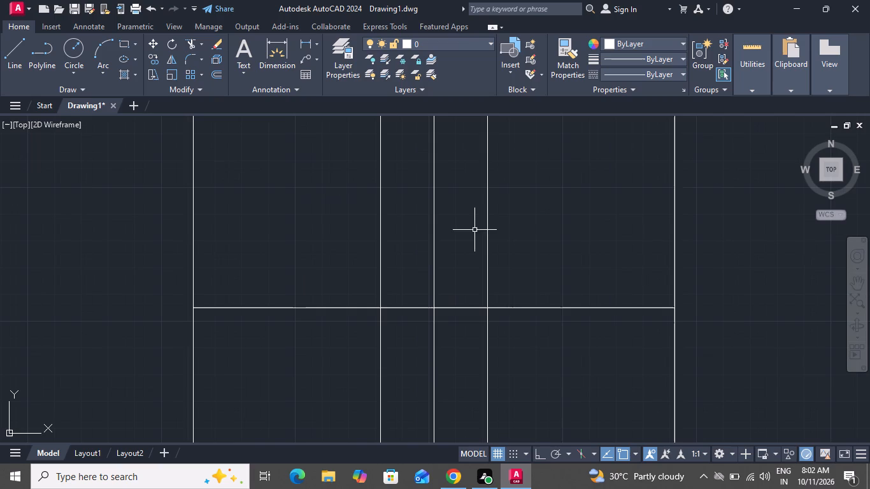
{"action": "left_click", "coordinate": [468, 250]}
{"action": "left_click", "coordinate": [408, 357]}
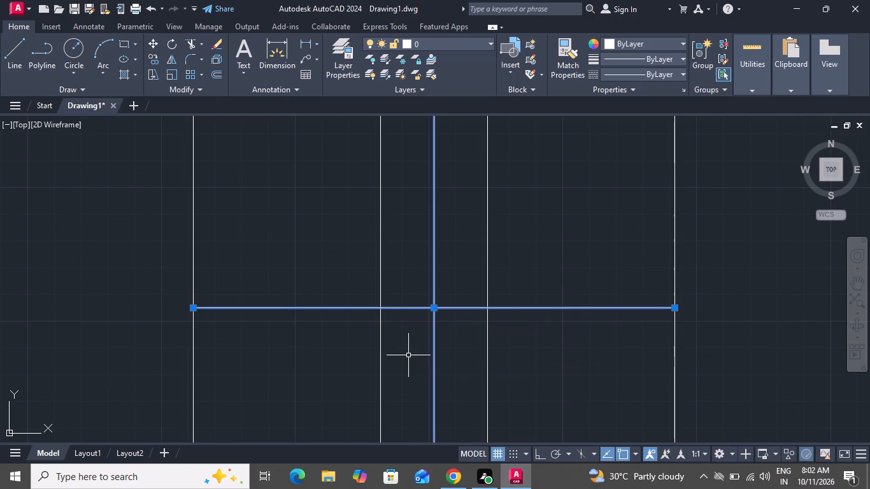
{"action": "key", "text": "Delete"}
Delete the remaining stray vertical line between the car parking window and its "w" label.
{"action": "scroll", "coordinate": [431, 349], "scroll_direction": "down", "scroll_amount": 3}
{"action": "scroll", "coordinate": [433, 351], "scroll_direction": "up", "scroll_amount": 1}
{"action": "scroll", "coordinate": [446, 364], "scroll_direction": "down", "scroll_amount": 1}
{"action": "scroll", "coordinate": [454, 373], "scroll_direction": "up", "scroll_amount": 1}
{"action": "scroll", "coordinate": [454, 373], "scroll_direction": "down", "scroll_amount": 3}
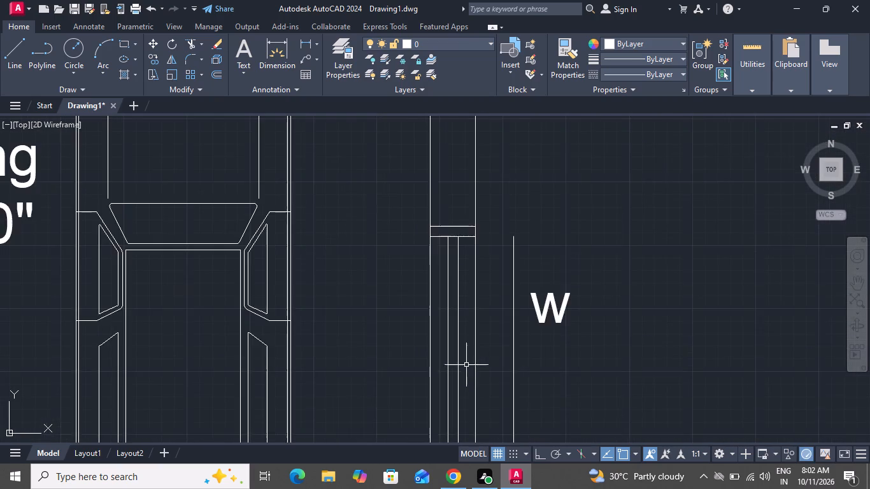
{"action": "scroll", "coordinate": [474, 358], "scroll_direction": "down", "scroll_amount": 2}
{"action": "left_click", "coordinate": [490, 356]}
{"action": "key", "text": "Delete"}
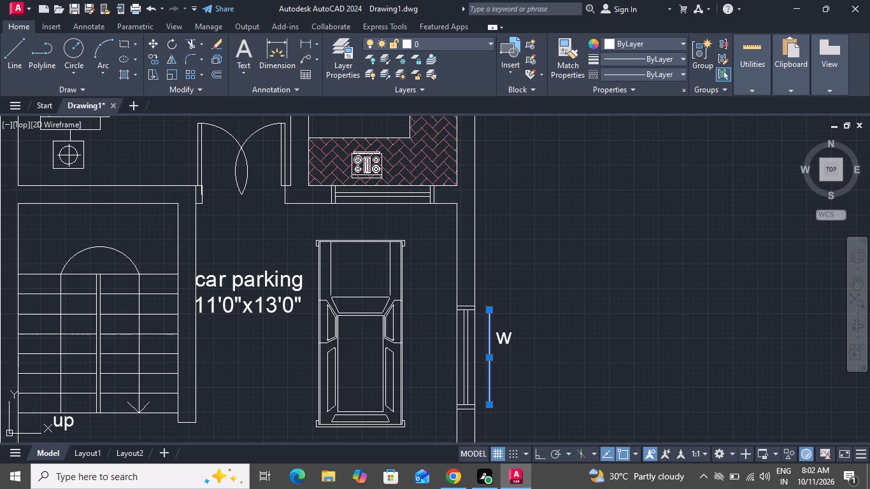
Change the window label beside the 6'9"x7'2" toilet to "v".
{"action": "scroll", "coordinate": [491, 358], "scroll_direction": "down", "scroll_amount": 3}
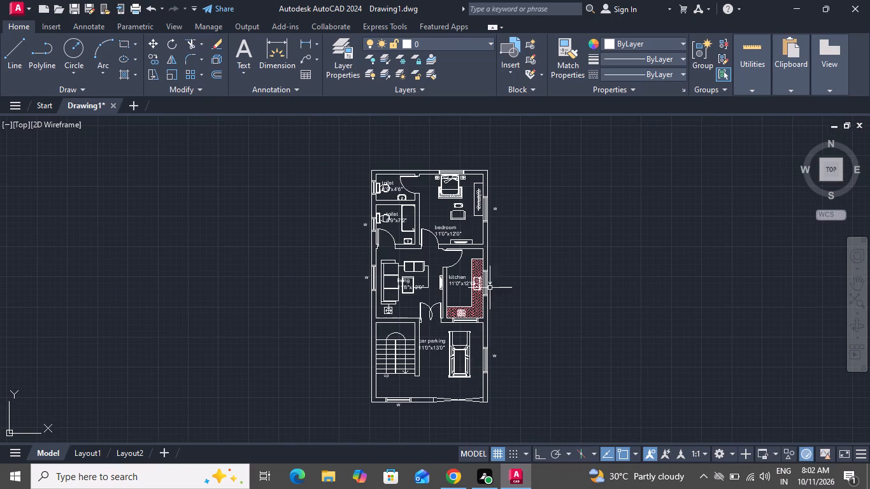
{"action": "scroll", "coordinate": [346, 183], "scroll_direction": "up", "scroll_amount": 2}
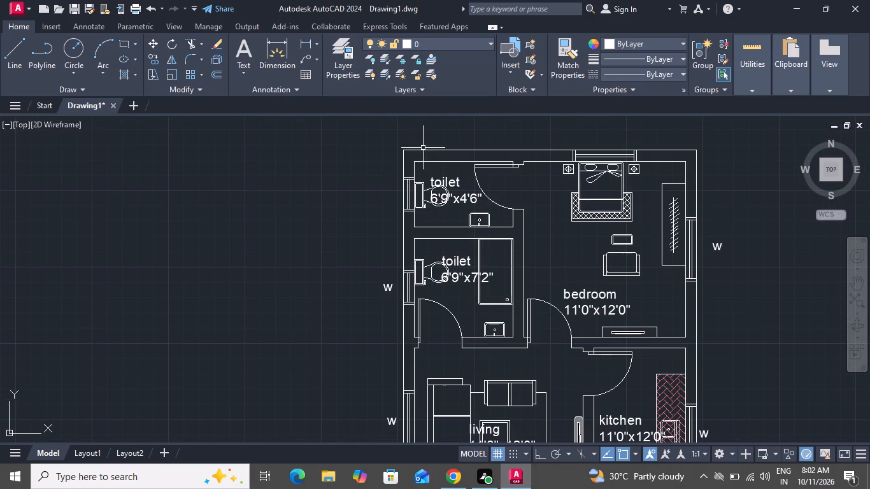
{"action": "scroll", "coordinate": [423, 166], "scroll_direction": "up", "scroll_amount": 3}
{"action": "scroll", "coordinate": [423, 169], "scroll_direction": "down", "scroll_amount": 2}
{"action": "scroll", "coordinate": [431, 255], "scroll_direction": "down", "scroll_amount": 2}
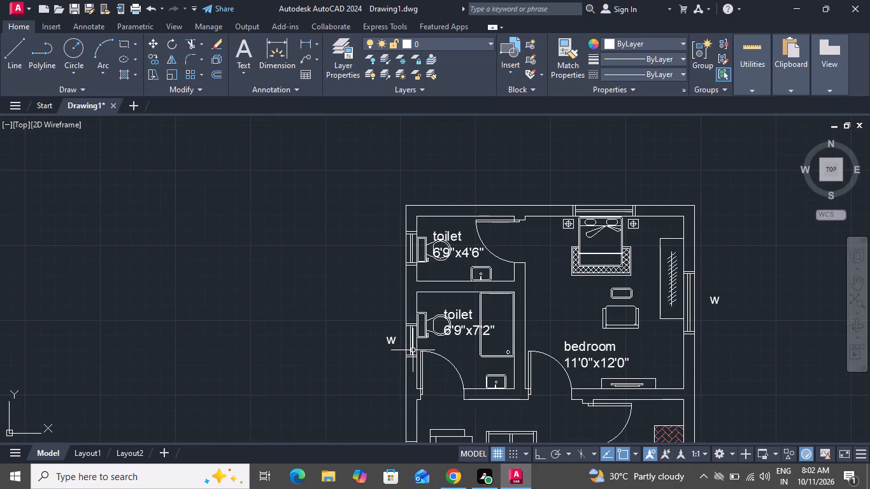
{"action": "double_click", "coordinate": [390, 341]}
{"action": "scroll", "coordinate": [392, 343], "scroll_direction": "up", "scroll_amount": 2}
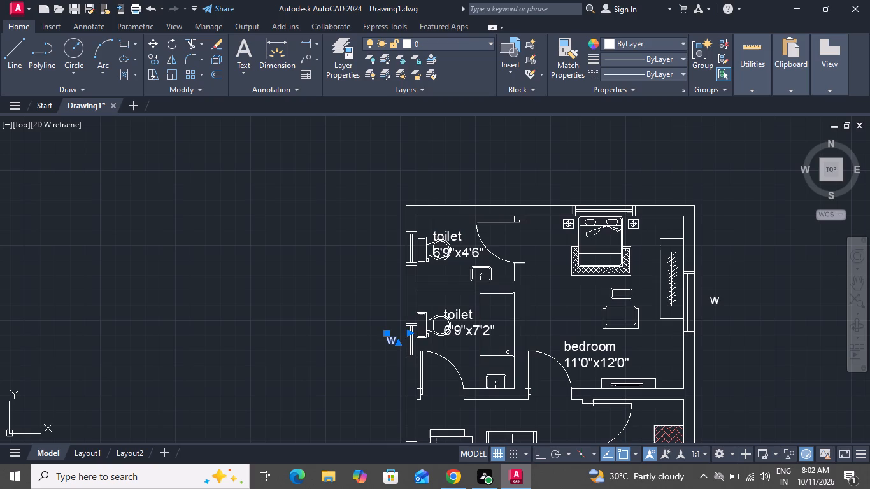
{"action": "scroll", "coordinate": [392, 343], "scroll_direction": "up", "scroll_amount": 1}
{"action": "left_click", "coordinate": [397, 338]}
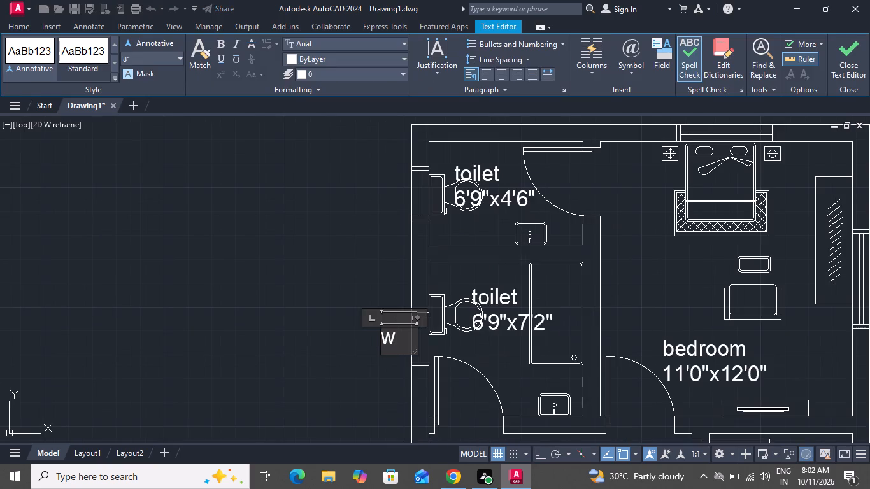
{"action": "key", "text": "BackSpace"}
{"action": "key", "text": "v"}
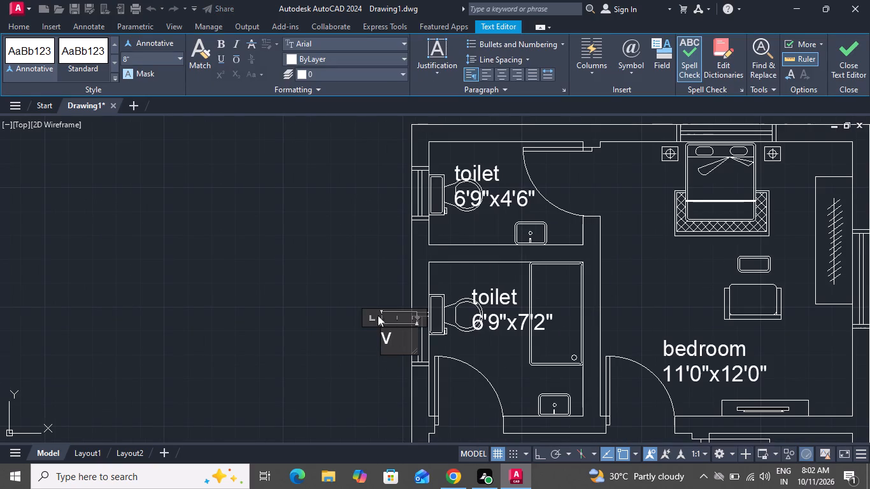
{"action": "left_click", "coordinate": [243, 243]}
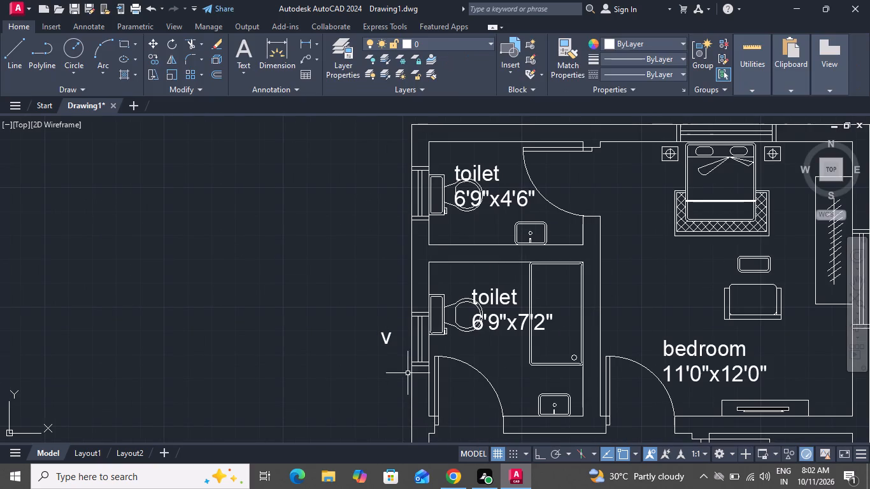
Copy the "v" label from the 6'9"x7'2" toilet opening to outside the 6'9"x4'6" toilet opening.
{"action": "left_click", "coordinate": [388, 338]}
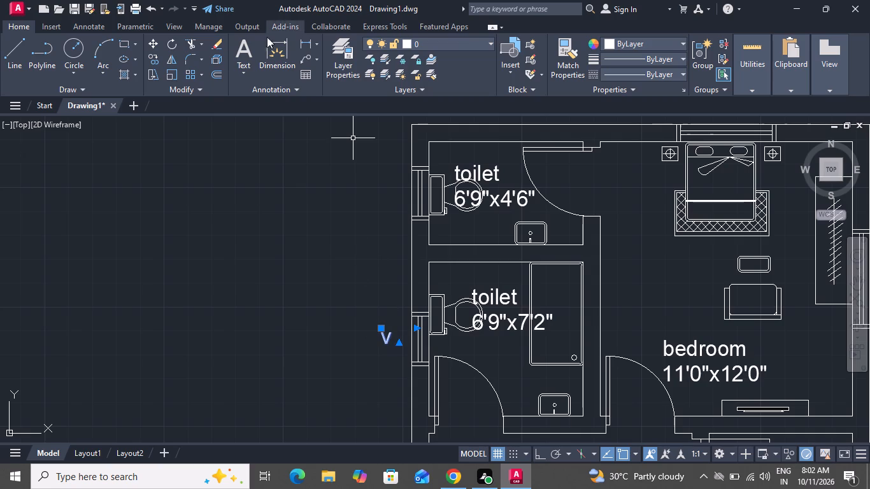
{"action": "left_click", "coordinate": [155, 57]}
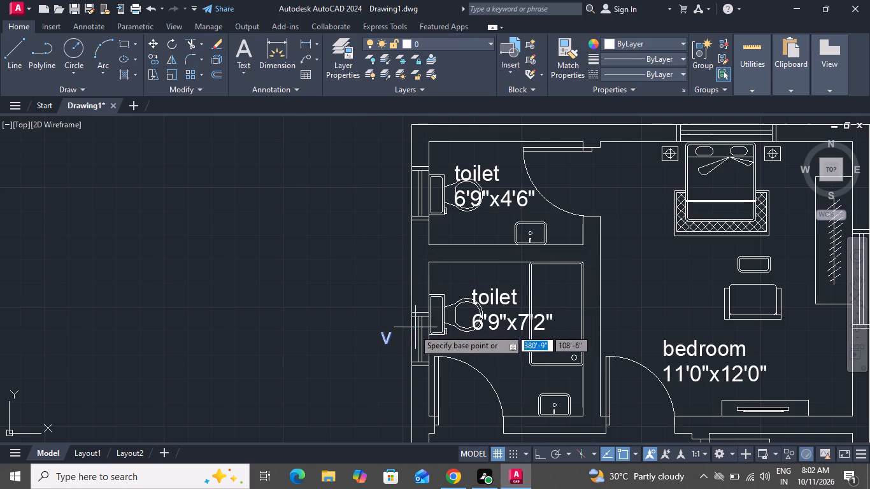
{"action": "left_click", "coordinate": [387, 339]}
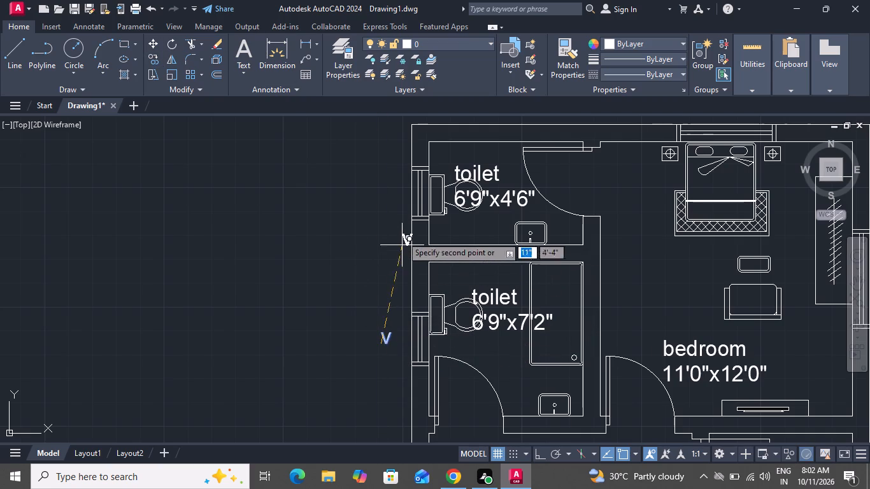
{"action": "left_click", "coordinate": [390, 197]}
{"action": "right_click", "coordinate": [360, 227]}
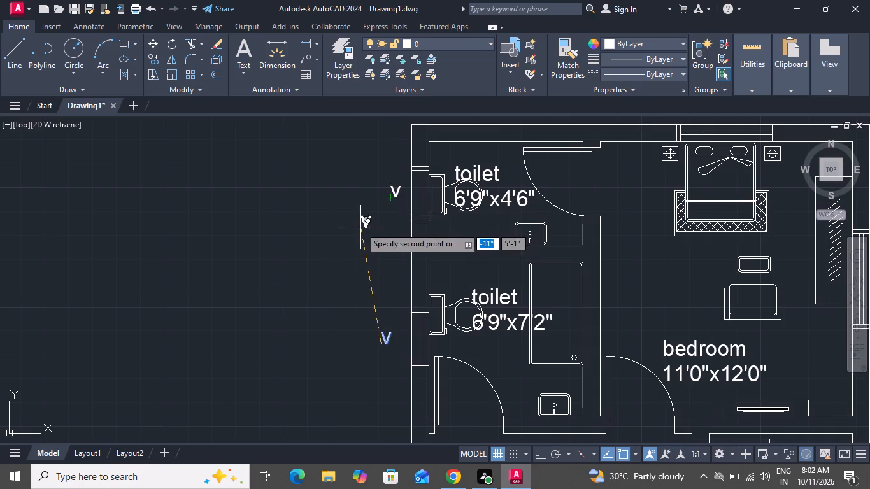
{"action": "left_click", "coordinate": [389, 251]}
Move the "v" label of the 6'9"x7'2" toilet horizontally closer to its opening in the outer wall.
{"action": "left_click", "coordinate": [392, 335]}
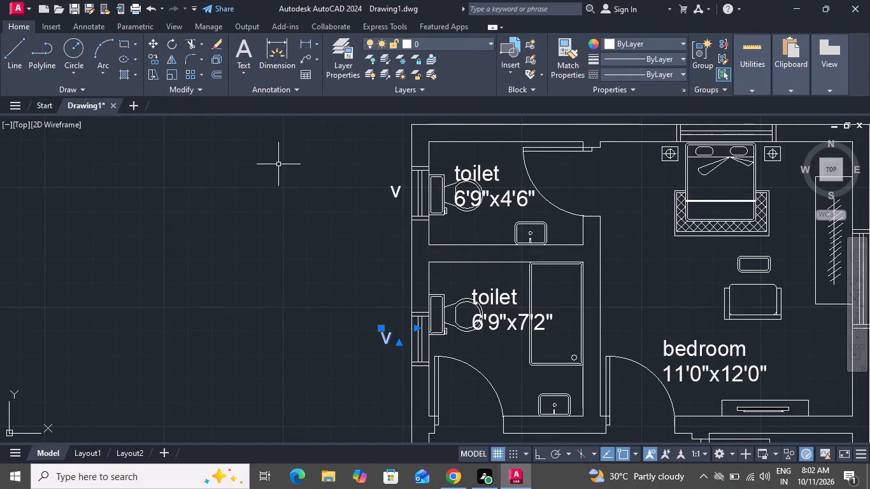
{"action": "left_click", "coordinate": [150, 41]}
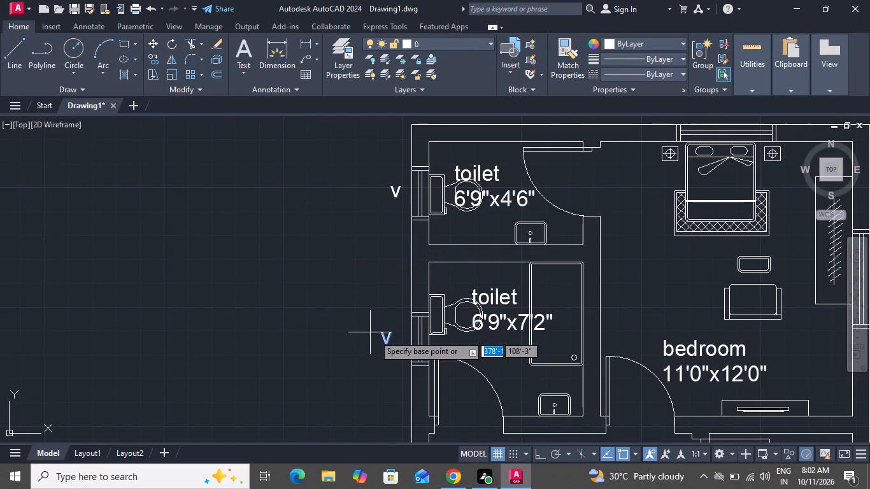
{"action": "left_click", "coordinate": [383, 339]}
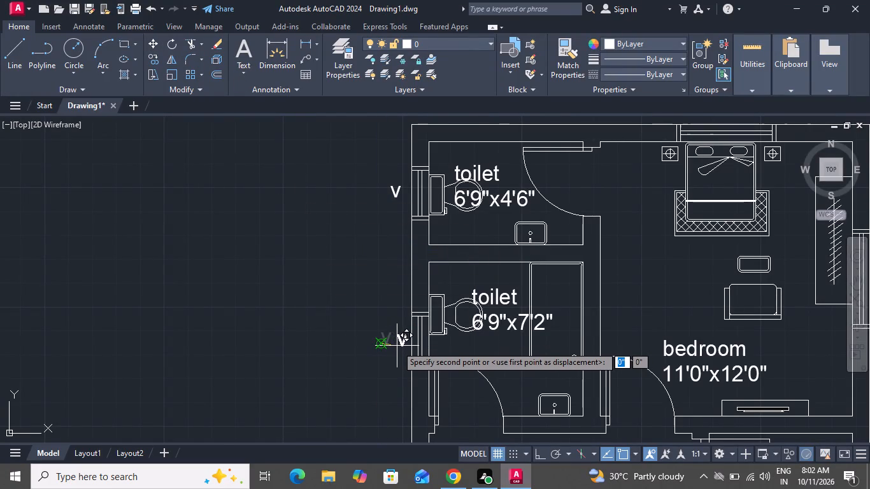
{"action": "left_click", "coordinate": [394, 346]}
{"action": "scroll", "coordinate": [393, 352], "scroll_direction": "down", "scroll_amount": 1}
{"action": "scroll", "coordinate": [395, 355], "scroll_direction": "up", "scroll_amount": 1}
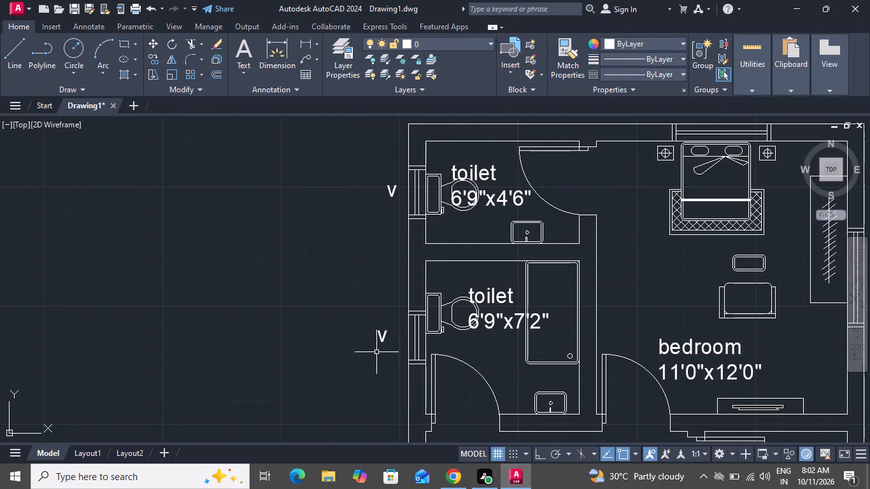
{"action": "left_click", "coordinate": [380, 337]}
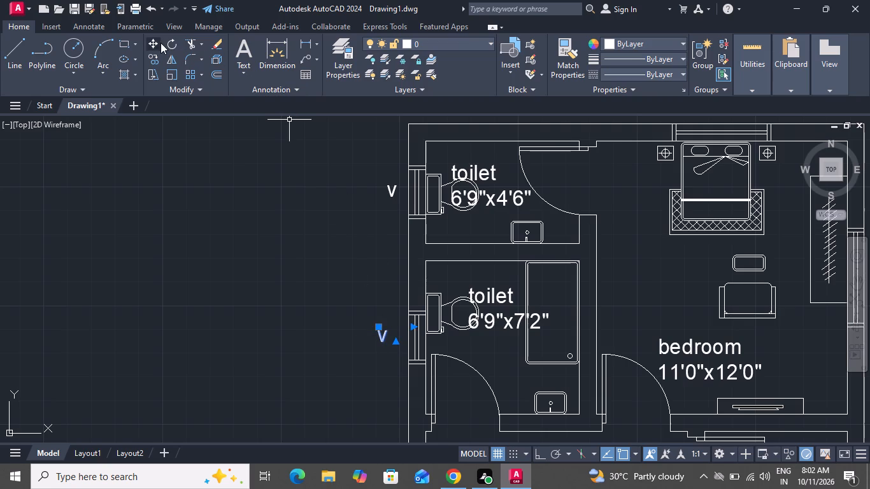
{"action": "left_click", "coordinate": [153, 41]}
{"action": "scroll", "coordinate": [431, 375], "scroll_direction": "up", "scroll_amount": 3}
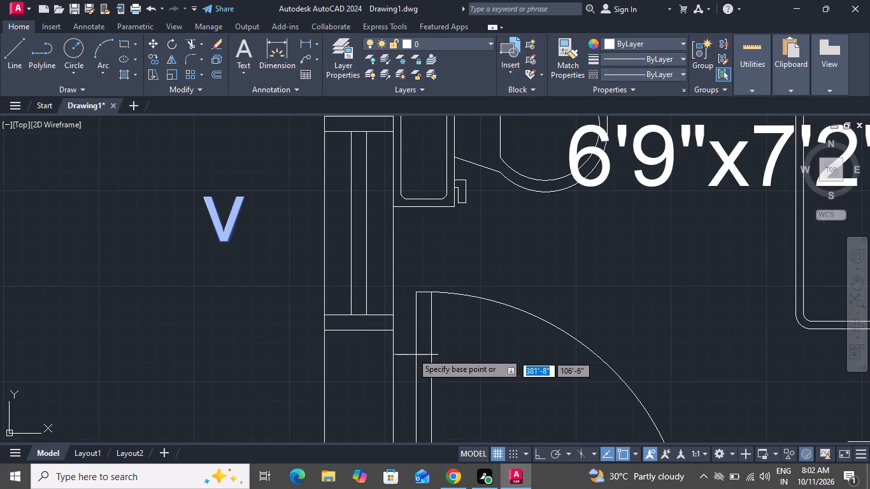
{"action": "left_click", "coordinate": [234, 218]}
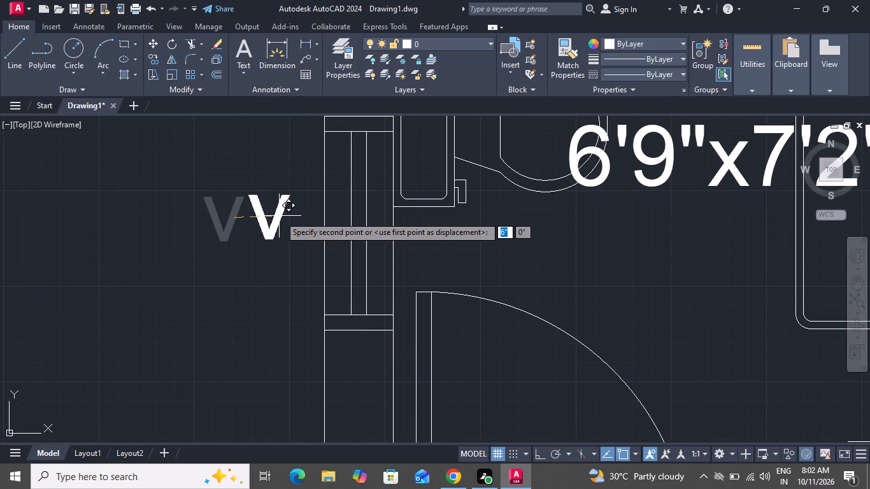
{"action": "left_click", "coordinate": [290, 215]}
Start a solid black hatch and fill the wall areas around the bedroom and both toilets.
{"action": "scroll", "coordinate": [331, 311], "scroll_direction": "down", "scroll_amount": 2}
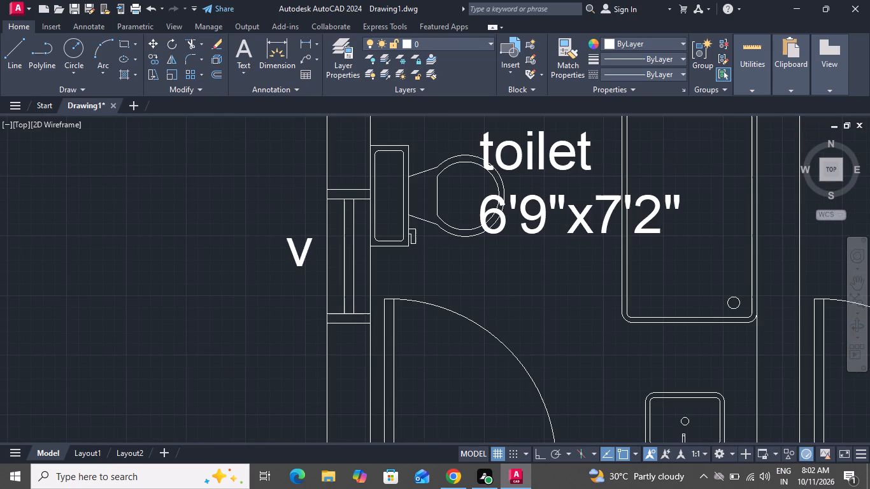
{"action": "scroll", "coordinate": [331, 311], "scroll_direction": "up", "scroll_amount": 1}
{"action": "scroll", "coordinate": [331, 311], "scroll_direction": "down", "scroll_amount": 4}
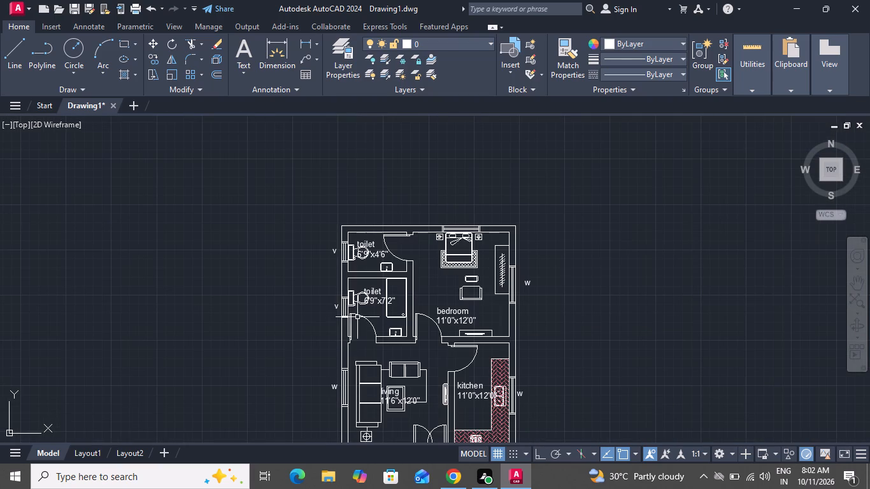
{"action": "scroll", "coordinate": [522, 371], "scroll_direction": "down", "scroll_amount": 3}
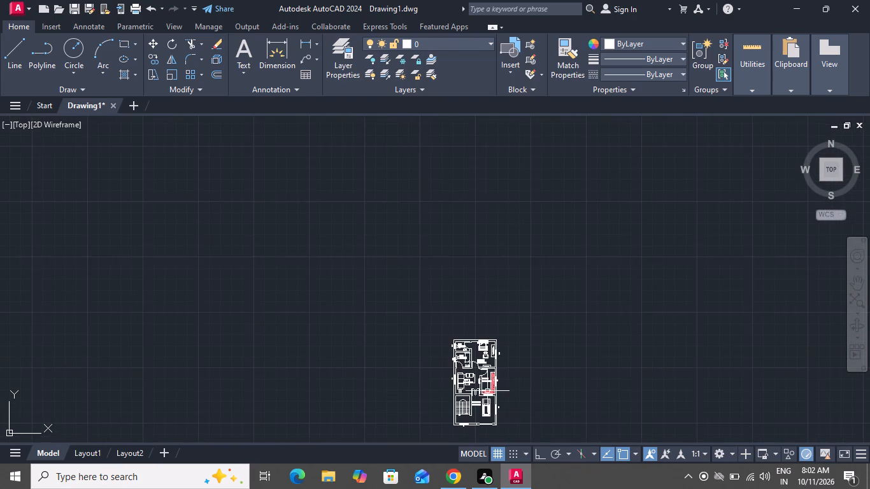
{"action": "scroll", "coordinate": [488, 416], "scroll_direction": "up", "scroll_amount": 4}
{"action": "scroll", "coordinate": [488, 397], "scroll_direction": "down", "scroll_amount": 2}
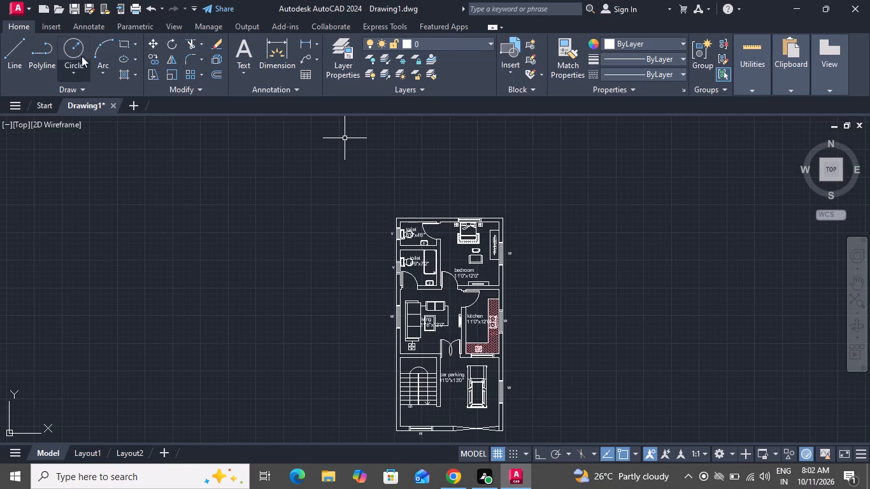
{"action": "left_click", "coordinate": [127, 76]}
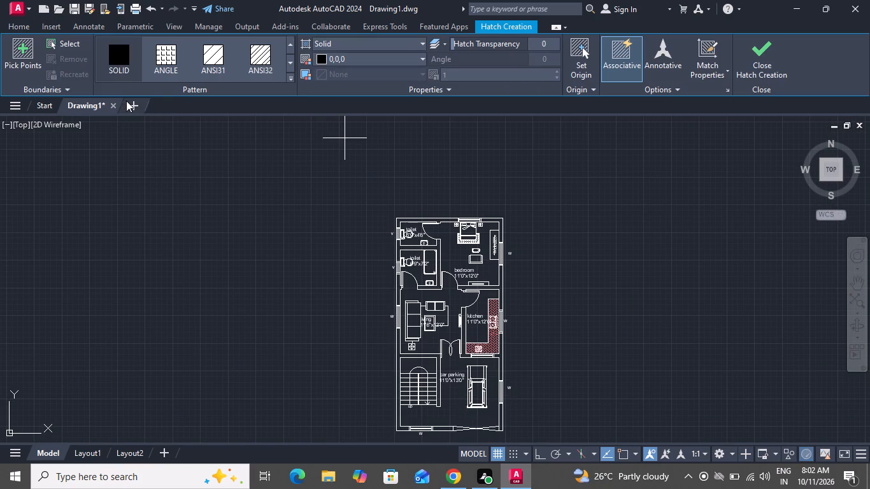
{"action": "left_click", "coordinate": [113, 57]}
{"action": "scroll", "coordinate": [408, 209], "scroll_direction": "up", "scroll_amount": 2}
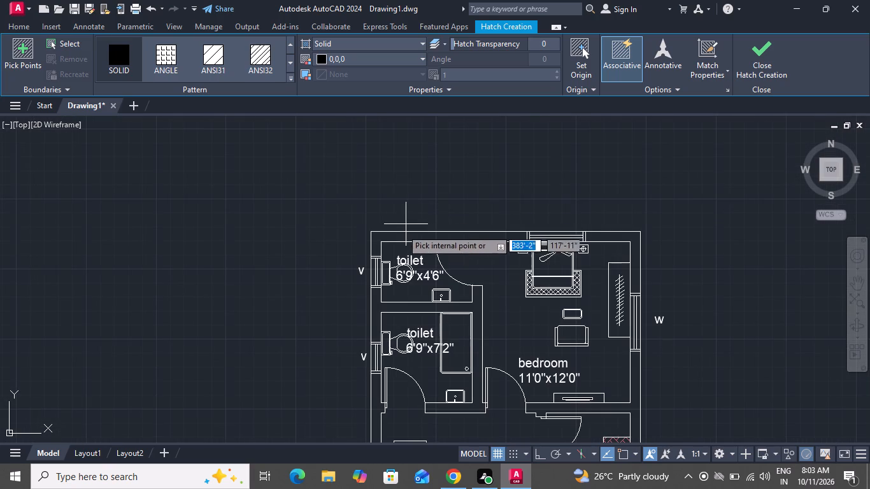
{"action": "left_click", "coordinate": [397, 234]}
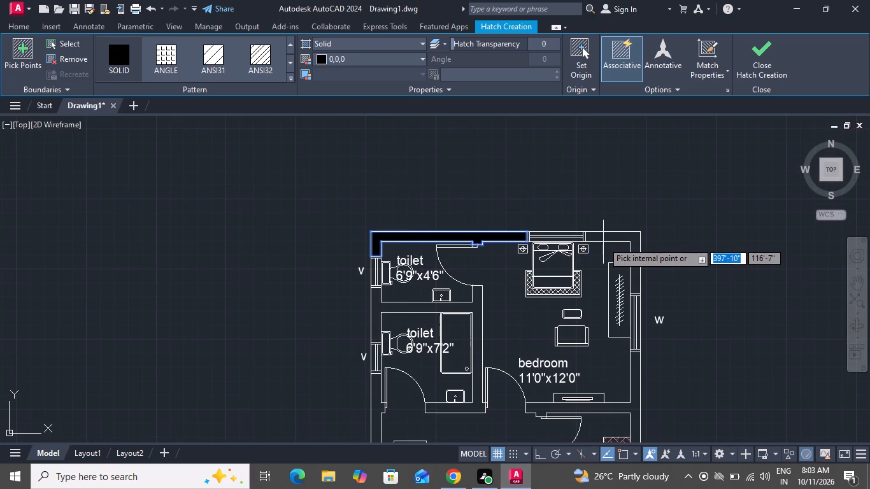
{"action": "left_click", "coordinate": [609, 239]}
{"action": "left_click", "coordinate": [632, 408]}
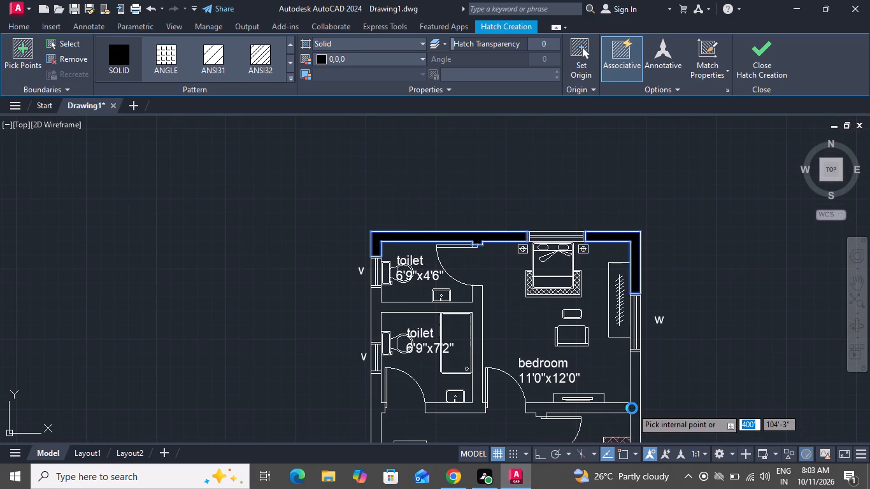
{"action": "left_click", "coordinate": [475, 309]}
{"action": "left_click", "coordinate": [377, 391]}
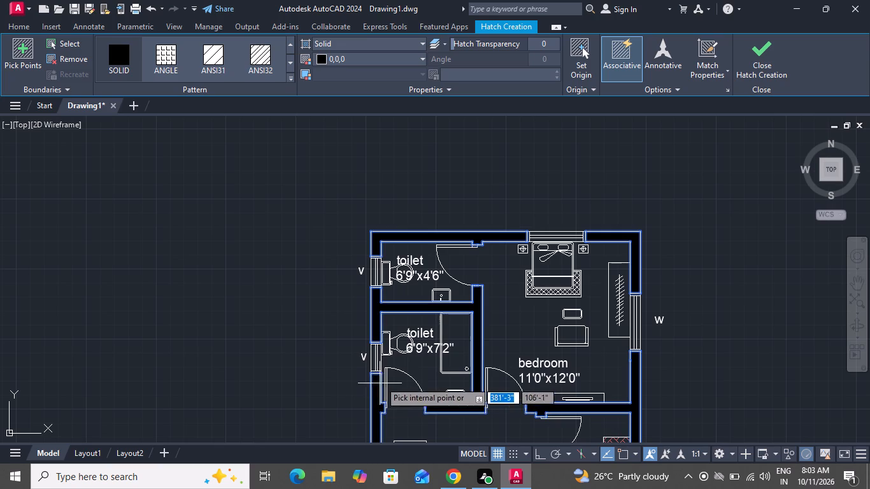
Add the living room, staircase and kitchen walls to the solid hatch, including the outer wall between the kitchen and car parking windows.
{"action": "scroll", "coordinate": [423, 271], "scroll_direction": "down", "scroll_amount": 2}
{"action": "scroll", "coordinate": [404, 393], "scroll_direction": "up", "scroll_amount": 3}
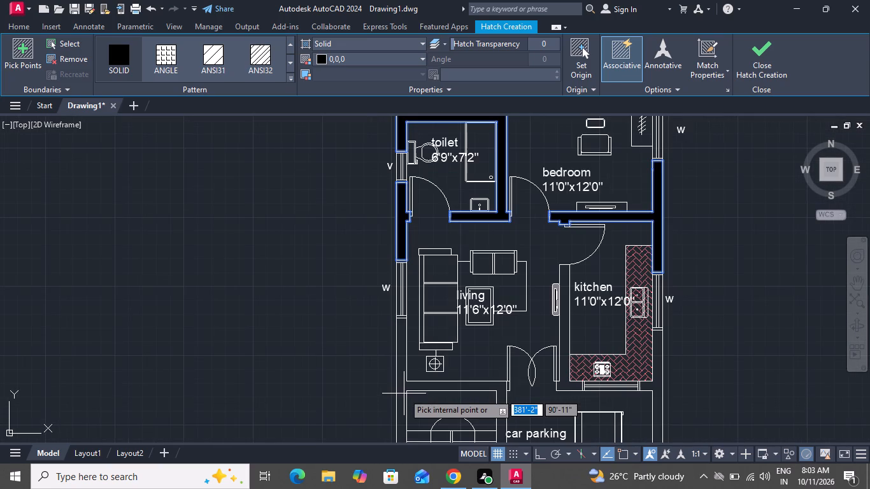
{"action": "left_click", "coordinate": [405, 388]}
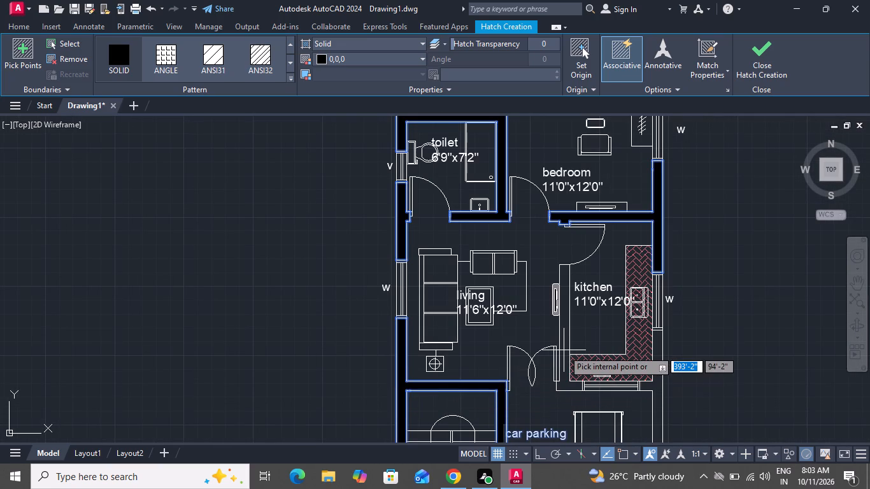
{"action": "left_click", "coordinate": [565, 350]}
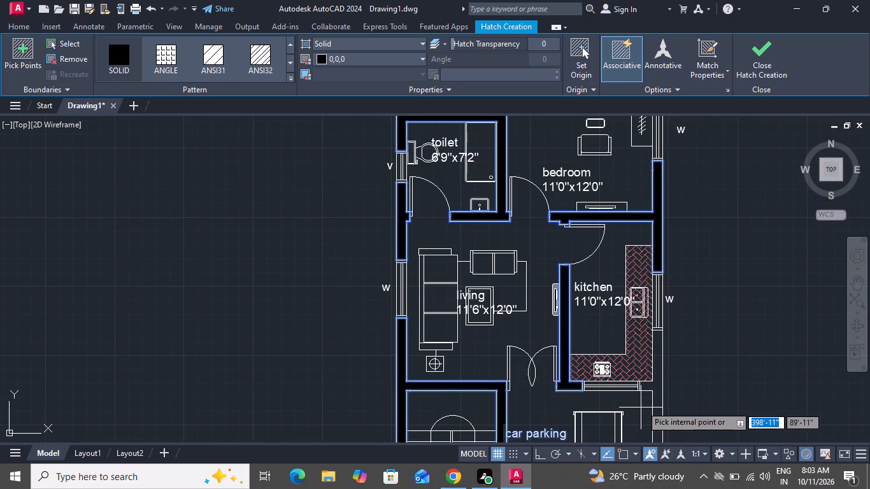
{"action": "left_click", "coordinate": [653, 390]}
Fill the remaining front wall piece and the corner wall of the car parking, and finish the solid hatch.
{"action": "scroll", "coordinate": [660, 379], "scroll_direction": "down", "scroll_amount": 5}
{"action": "scroll", "coordinate": [665, 406], "scroll_direction": "up", "scroll_amount": 4}
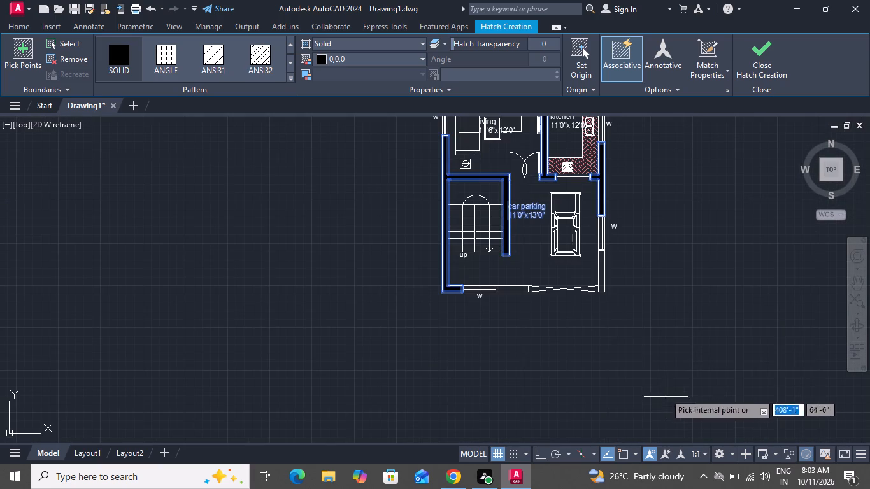
{"action": "left_click", "coordinate": [512, 289]}
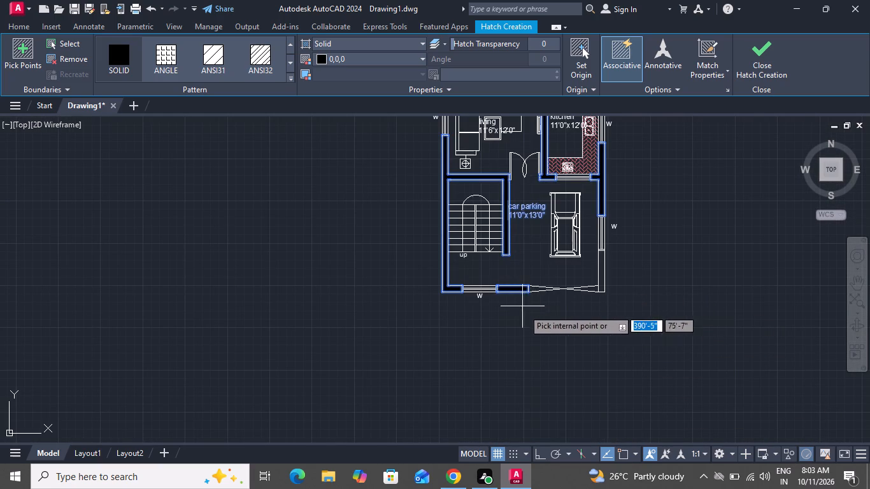
{"action": "left_click", "coordinate": [600, 283]}
{"action": "scroll", "coordinate": [600, 346], "scroll_direction": "down", "scroll_amount": 2}
{"action": "scroll", "coordinate": [597, 252], "scroll_direction": "up", "scroll_amount": 3}
{"action": "scroll", "coordinate": [597, 250], "scroll_direction": "down", "scroll_amount": 2}
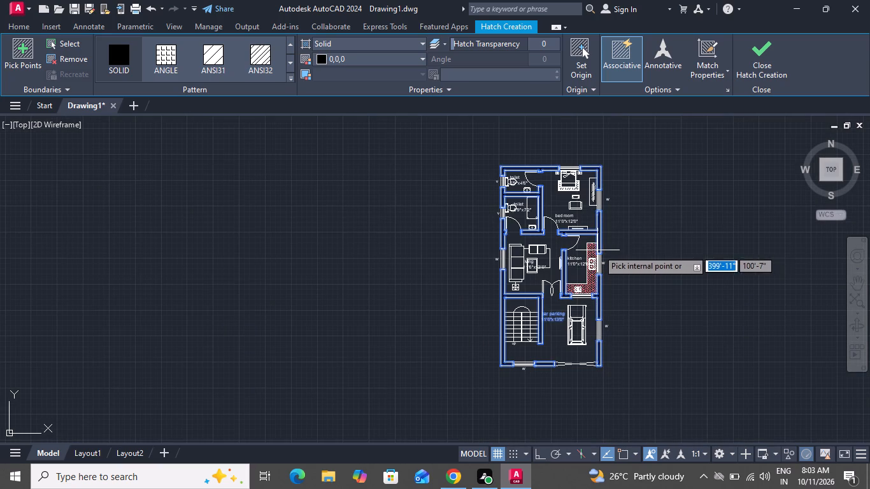
{"action": "right_click", "coordinate": [630, 248]}
{"action": "left_click", "coordinate": [655, 277]}
{"action": "left_click", "coordinate": [653, 270]}
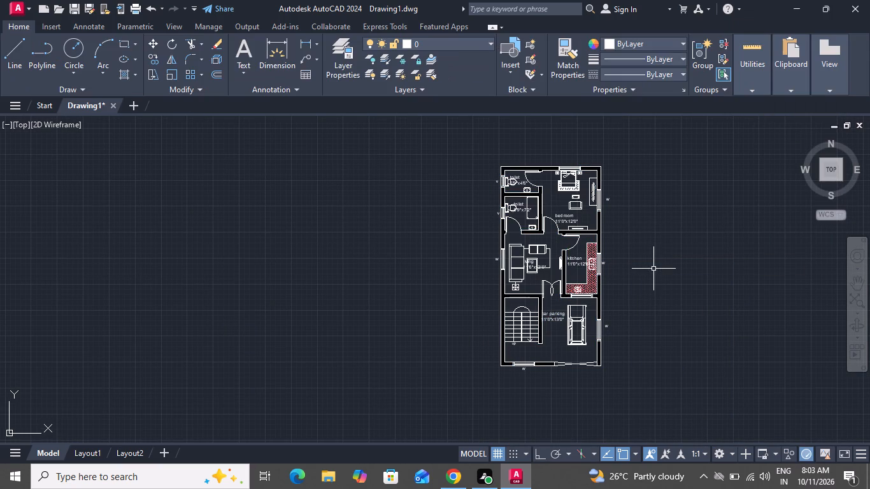
Draw vertical construction lines through the outer and inner faces of the staircase-side outer wall and the near edge of the front window.
{"action": "scroll", "coordinate": [640, 187], "scroll_direction": "up", "scroll_amount": 1}
{"action": "scroll", "coordinate": [640, 187], "scroll_direction": "down", "scroll_amount": 1}
{"action": "scroll", "coordinate": [648, 295], "scroll_direction": "up", "scroll_amount": 1}
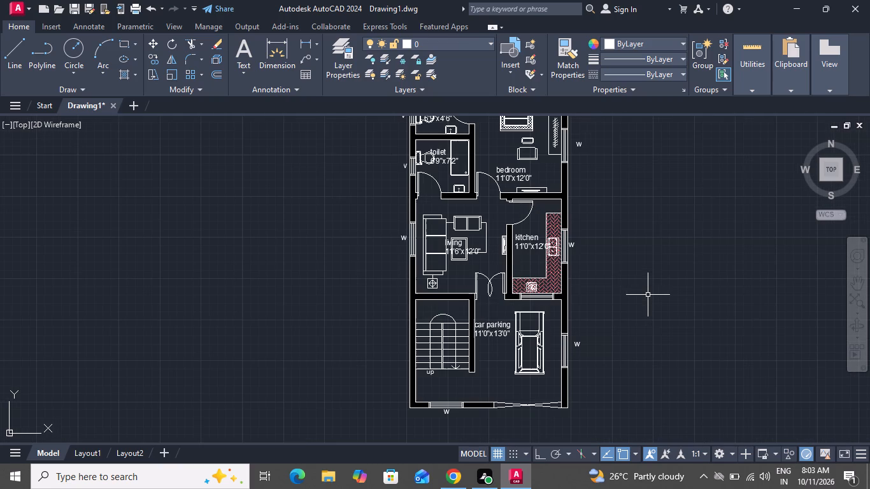
{"action": "scroll", "coordinate": [648, 295], "scroll_direction": "down", "scroll_amount": 1}
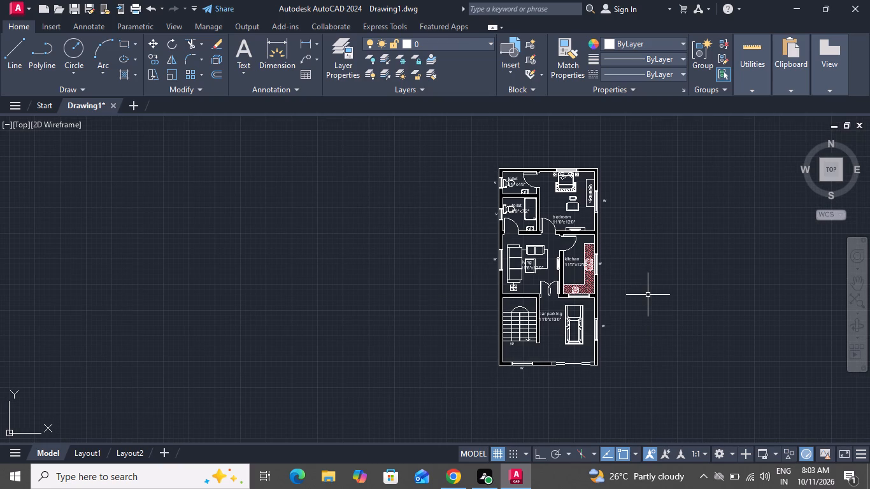
{"action": "type", "text": "xl"}
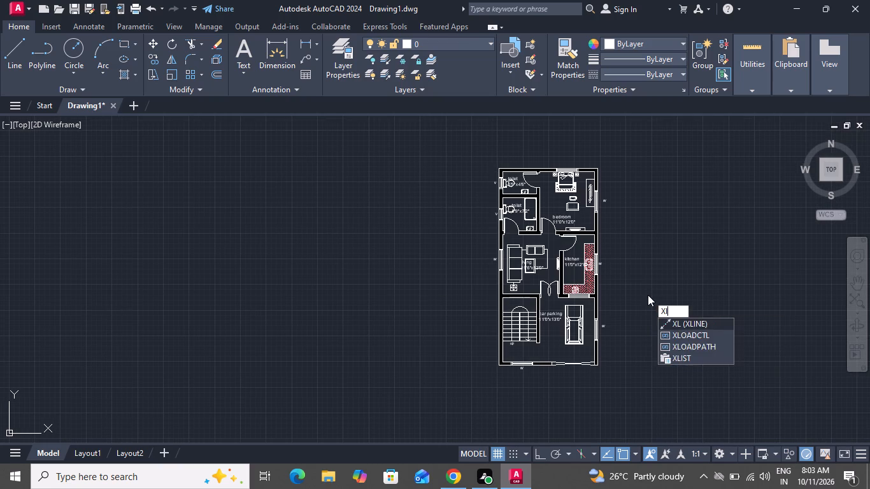
{"action": "key", "text": "space"}
{"action": "type", "text": "v"}
{"action": "key", "text": "space"}
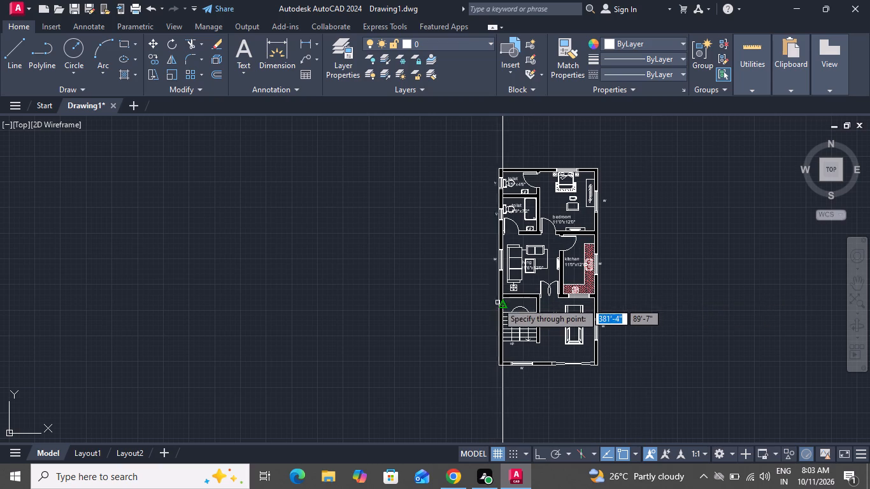
{"action": "scroll", "coordinate": [497, 302], "scroll_direction": "up", "scroll_amount": 2}
{"action": "scroll", "coordinate": [497, 277], "scroll_direction": "down", "scroll_amount": 3}
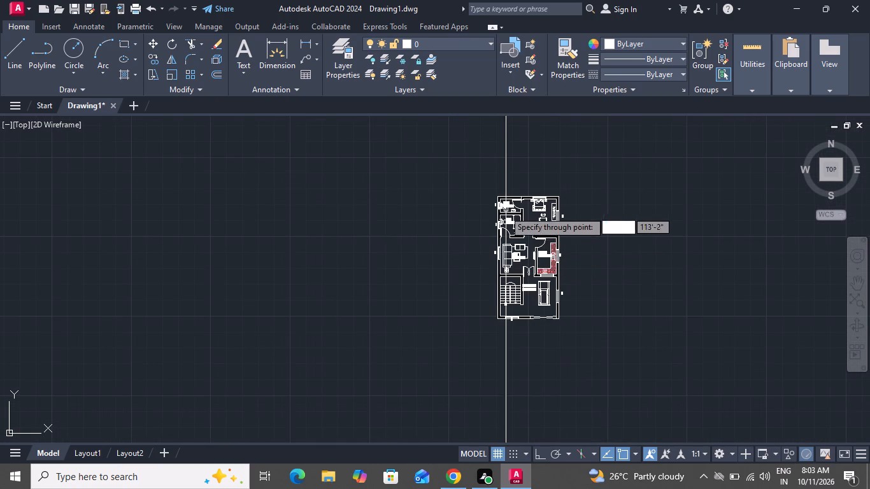
{"action": "scroll", "coordinate": [493, 230], "scroll_direction": "up", "scroll_amount": 3}
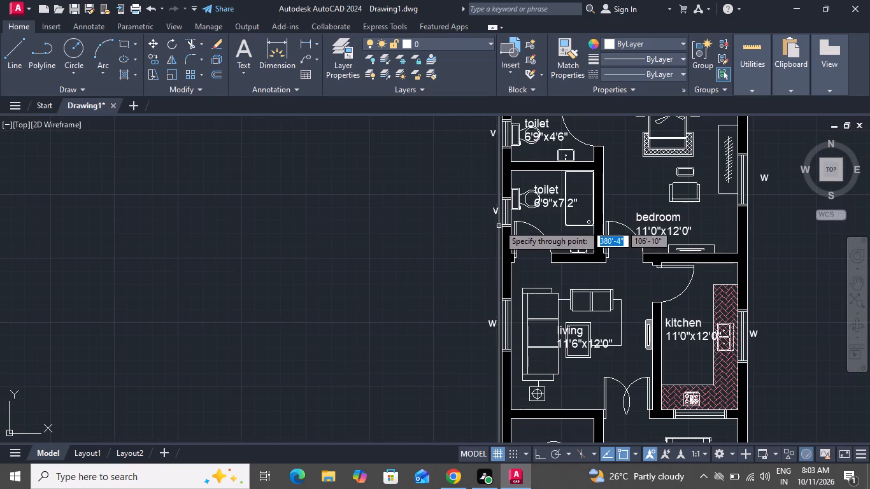
{"action": "scroll", "coordinate": [501, 218], "scroll_direction": "down", "scroll_amount": 2}
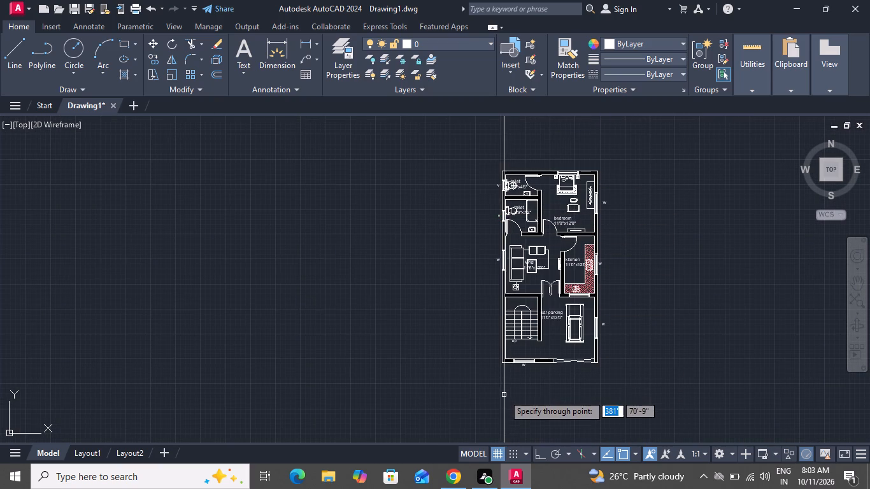
{"action": "scroll", "coordinate": [502, 396], "scroll_direction": "up", "scroll_amount": 3}
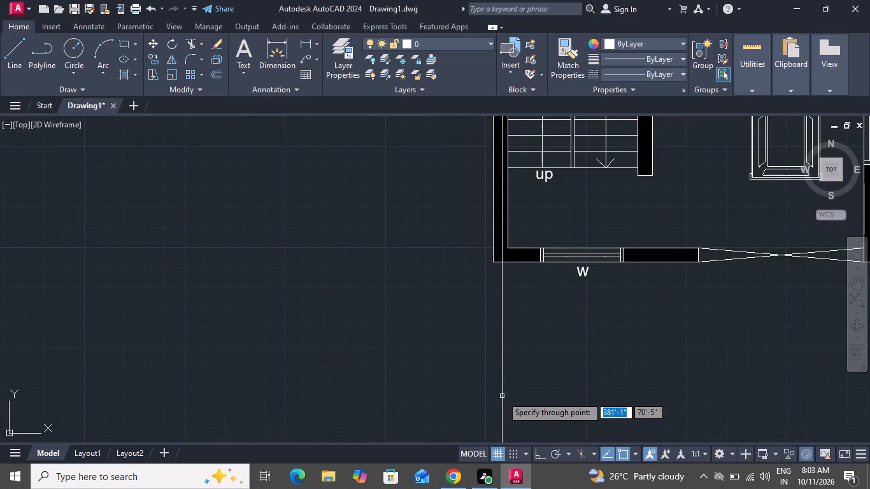
{"action": "left_click", "coordinate": [493, 396]}
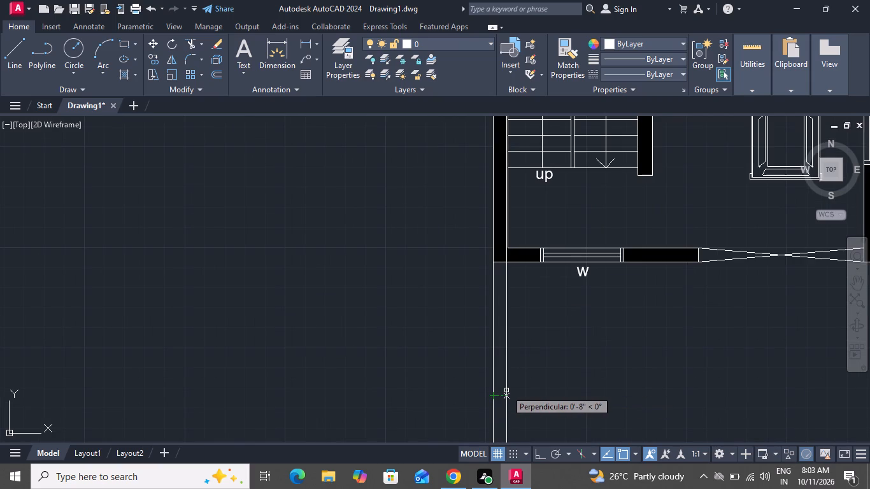
{"action": "left_click", "coordinate": [508, 390]}
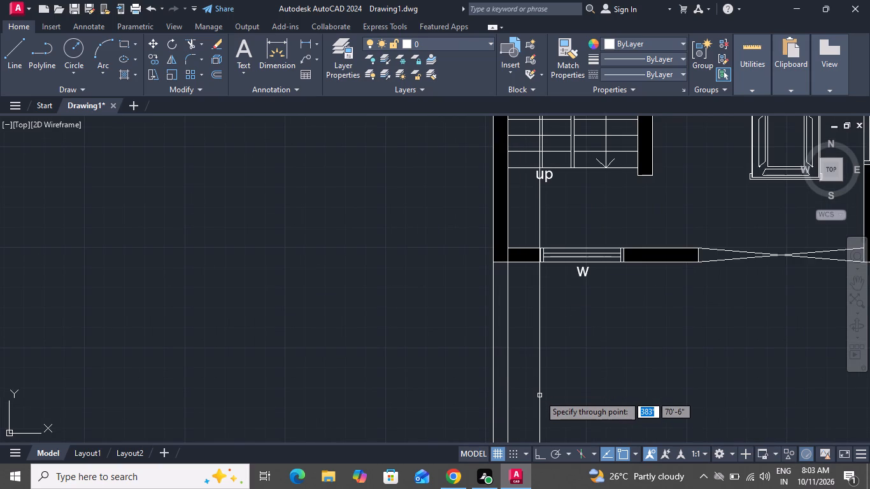
{"action": "left_click", "coordinate": [539, 395]}
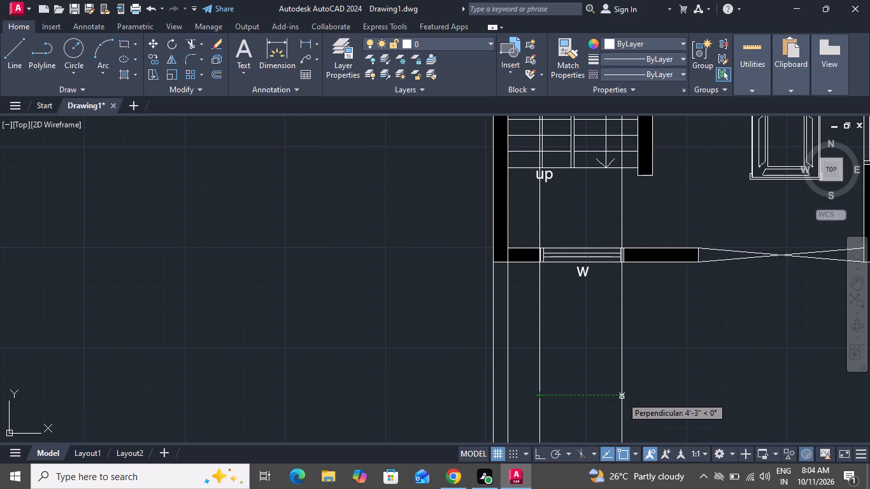
Add vertical construction lines at the front window's far edge, the front wall's end at the gate, and both faces of the parking-side outer wall.
{"action": "scroll", "coordinate": [628, 402], "scroll_direction": "up", "scroll_amount": 1}
{"action": "scroll", "coordinate": [627, 402], "scroll_direction": "down", "scroll_amount": 1}
{"action": "scroll", "coordinate": [627, 403], "scroll_direction": "up", "scroll_amount": 1}
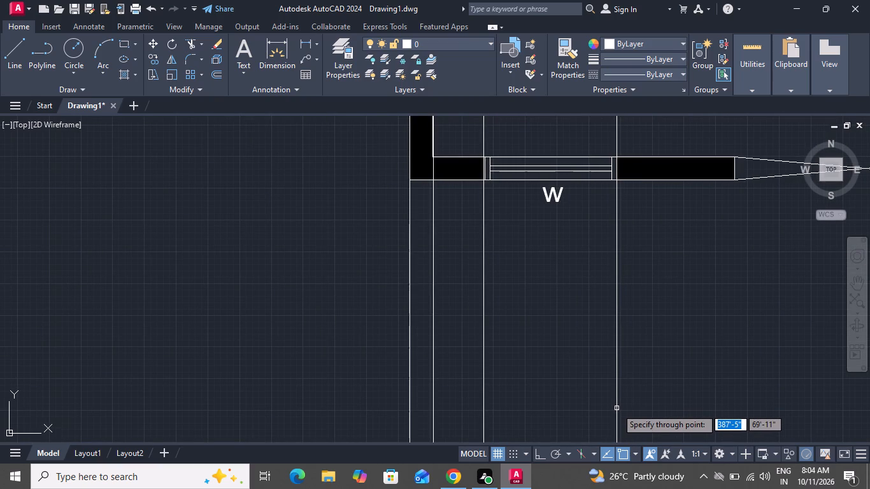
{"action": "left_click", "coordinate": [617, 408]}
{"action": "scroll", "coordinate": [639, 409], "scroll_direction": "down", "scroll_amount": 1}
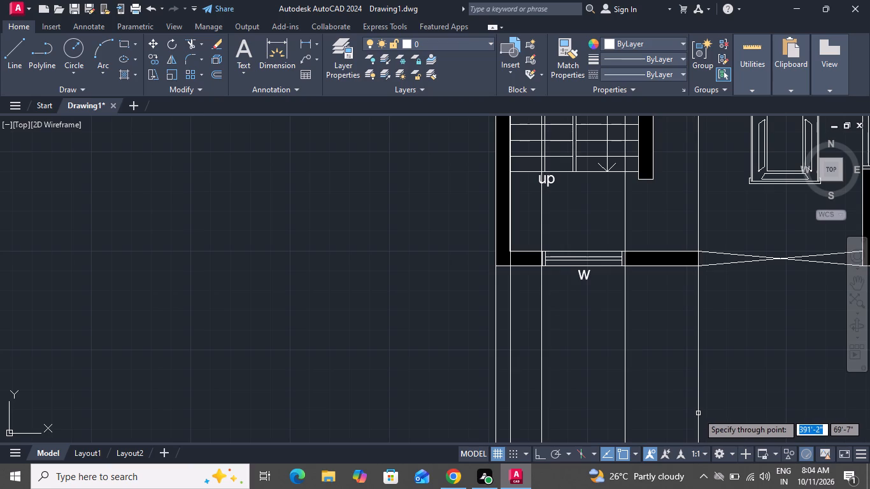
{"action": "left_click", "coordinate": [699, 413]}
{"action": "scroll", "coordinate": [660, 420], "scroll_direction": "down", "scroll_amount": 4}
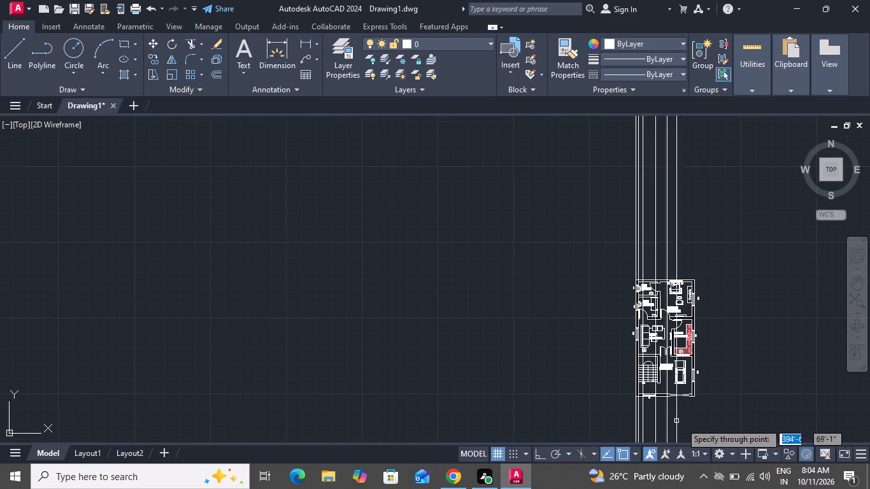
{"action": "scroll", "coordinate": [681, 423], "scroll_direction": "up", "scroll_amount": 3}
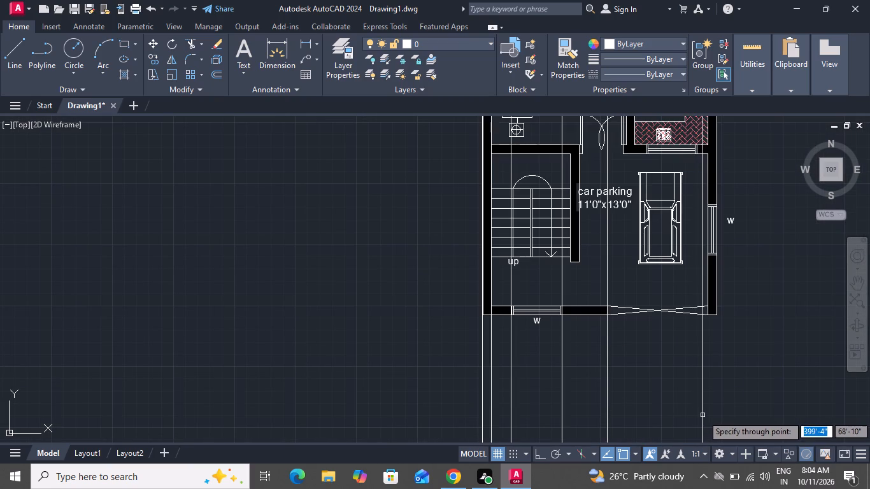
{"action": "left_click", "coordinate": [708, 420]}
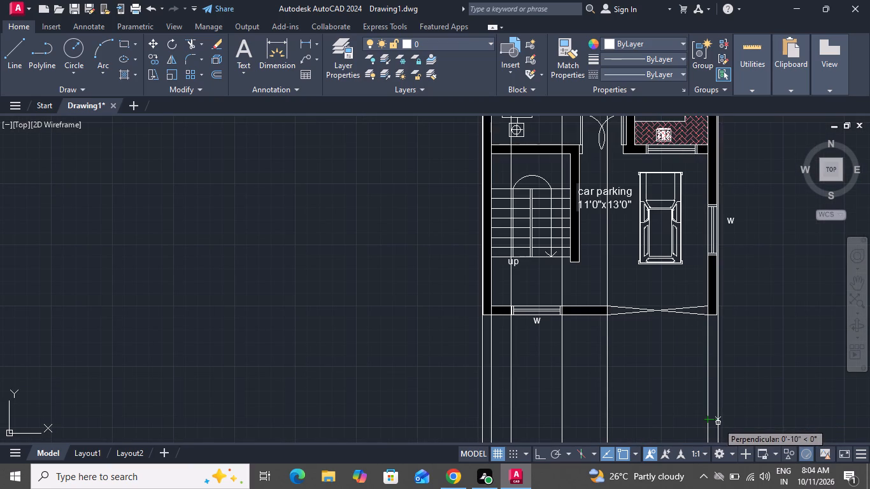
{"action": "left_click", "coordinate": [717, 422]}
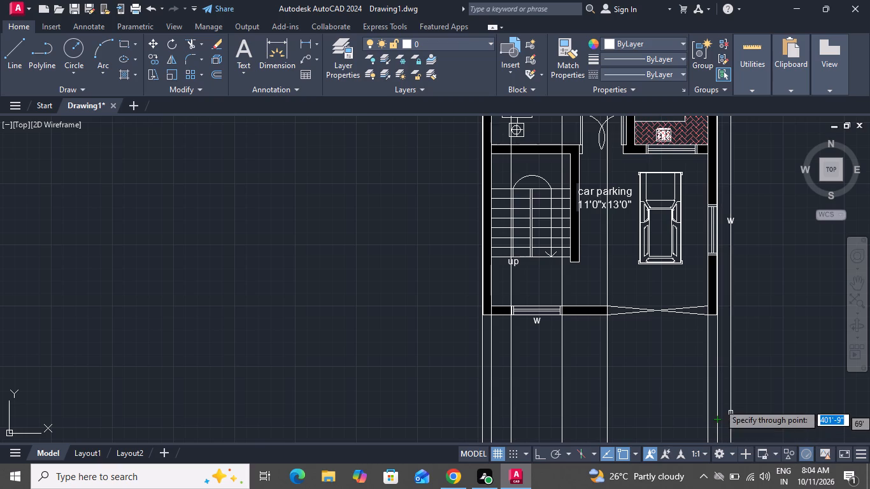
{"action": "right_click", "coordinate": [736, 384]}
Draw a horizontal line about 20' long below the plan, between the two outermost vertical construction lines.
{"action": "scroll", "coordinate": [738, 379], "scroll_direction": "down", "scroll_amount": 2}
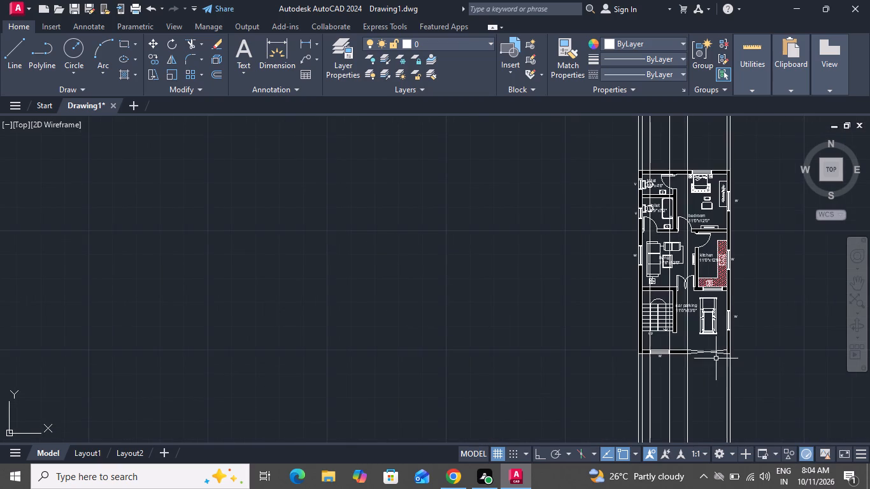
{"action": "scroll", "coordinate": [713, 354], "scroll_direction": "down", "scroll_amount": 3}
{"action": "scroll", "coordinate": [760, 399], "scroll_direction": "up", "scroll_amount": 4}
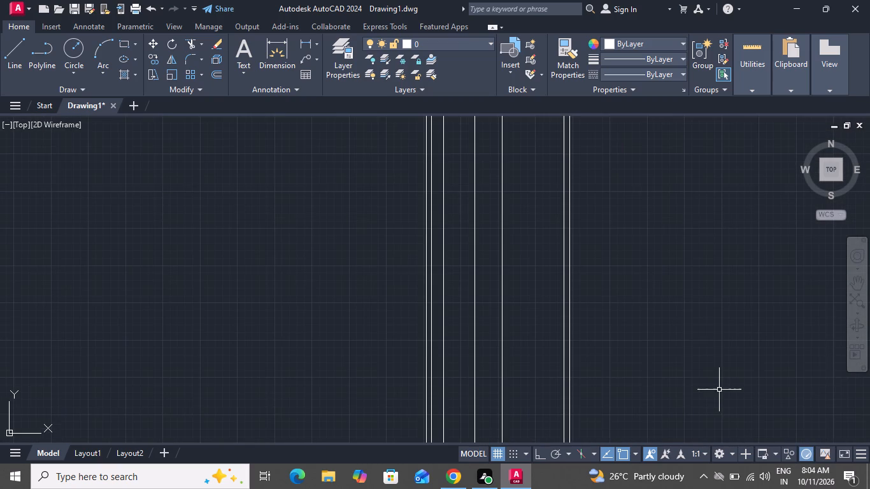
{"action": "scroll", "coordinate": [697, 367], "scroll_direction": "down", "scroll_amount": 1}
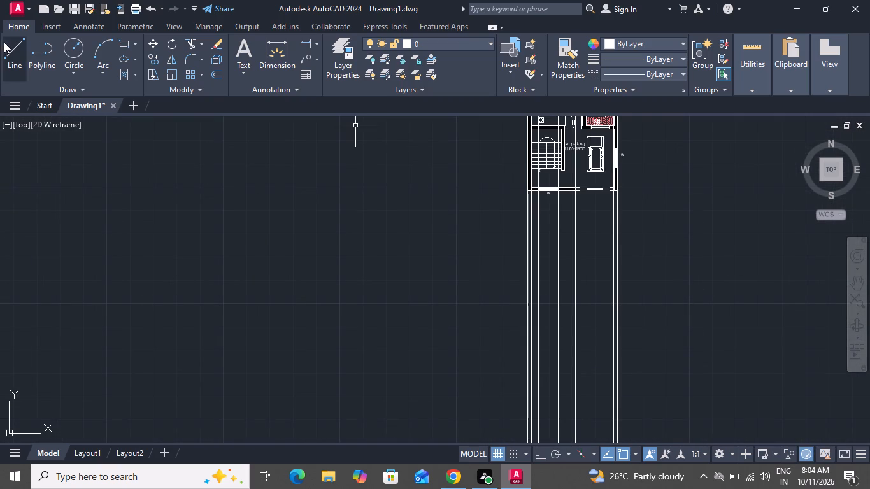
{"action": "left_click", "coordinate": [10, 46]}
{"action": "scroll", "coordinate": [436, 180], "scroll_direction": "up", "scroll_amount": 1}
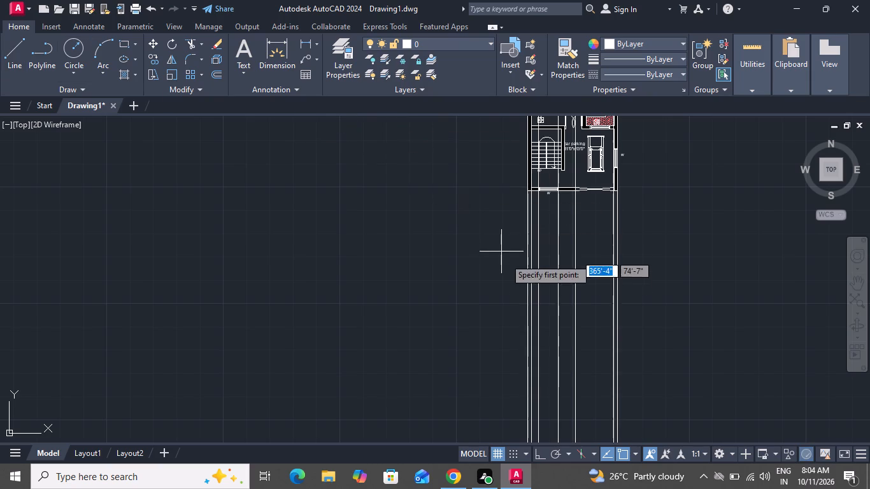
{"action": "scroll", "coordinate": [516, 292], "scroll_direction": "up", "scroll_amount": 2}
{"action": "scroll", "coordinate": [521, 290], "scroll_direction": "down", "scroll_amount": 2}
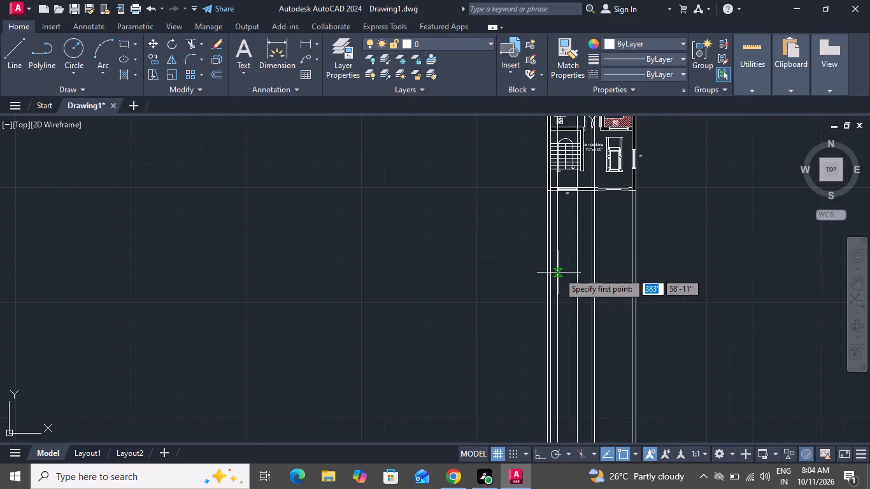
{"action": "scroll", "coordinate": [559, 273], "scroll_direction": "up", "scroll_amount": 1}
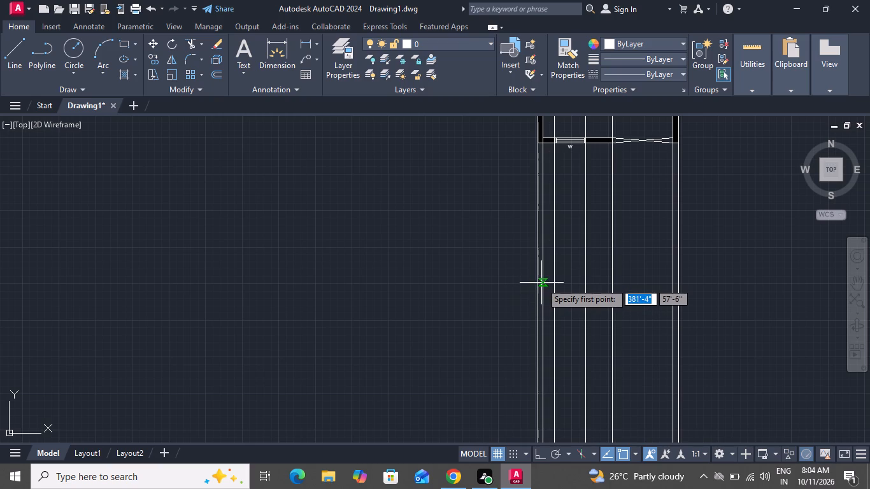
{"action": "left_click", "coordinate": [538, 285]}
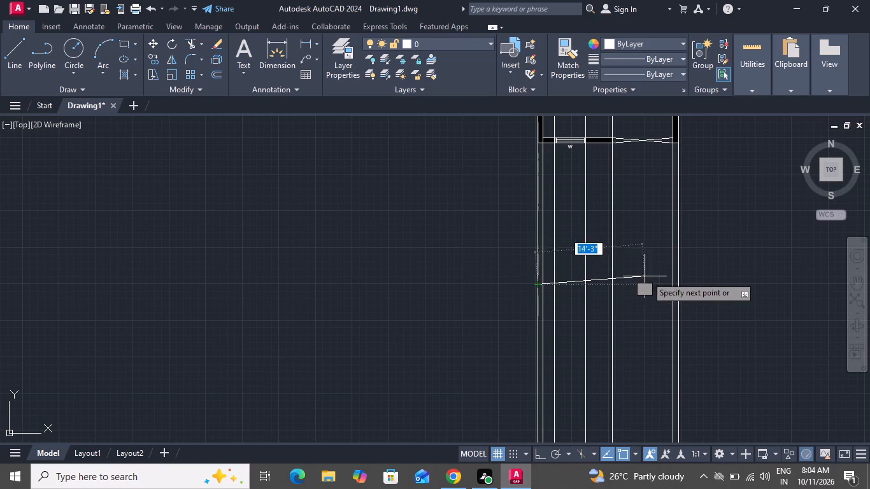
{"action": "left_click", "coordinate": [681, 282]}
{"action": "scroll", "coordinate": [681, 282], "scroll_direction": "up", "scroll_amount": 1}
{"action": "right_click", "coordinate": [681, 282]}
{"action": "left_click", "coordinate": [687, 301]}
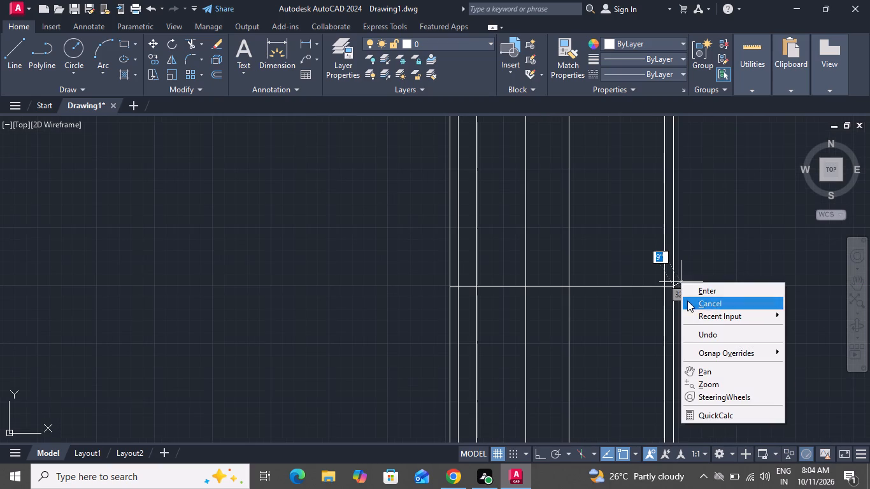
Offset the horizontal line 6" upward, toward the plan.
{"action": "scroll", "coordinate": [681, 320], "scroll_direction": "down", "scroll_amount": 3}
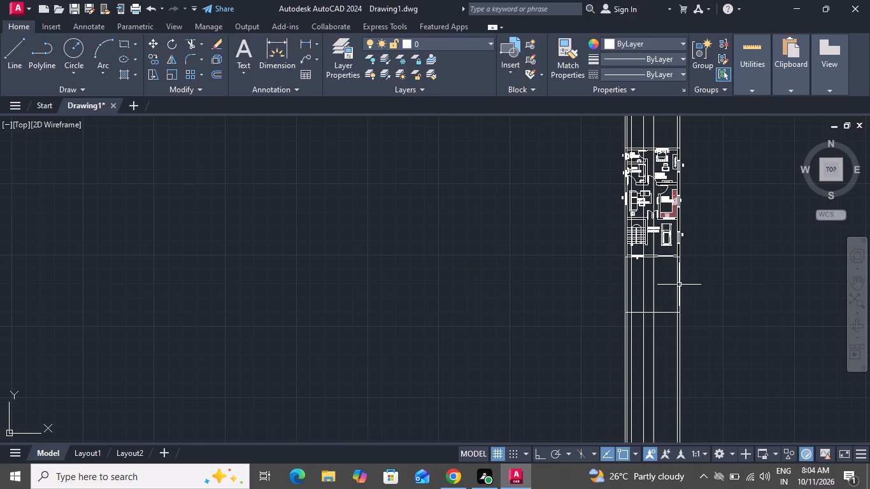
{"action": "scroll", "coordinate": [646, 287], "scroll_direction": "up", "scroll_amount": 3}
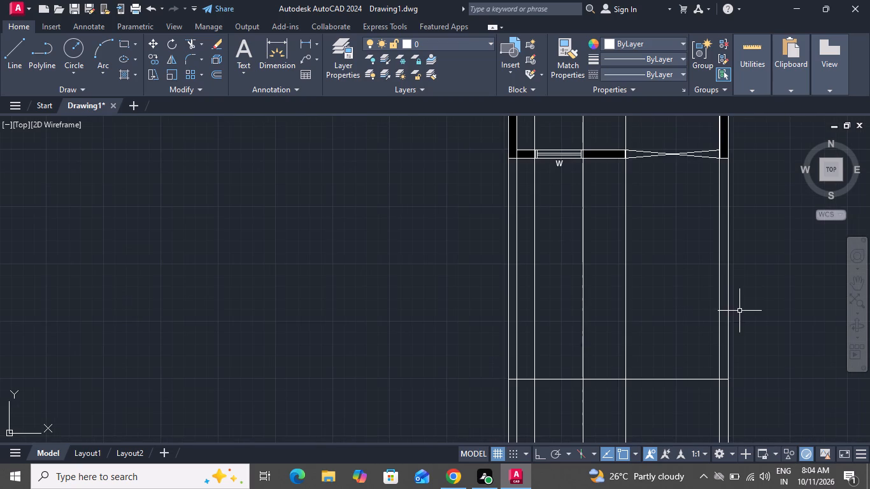
{"action": "key", "text": "o"}
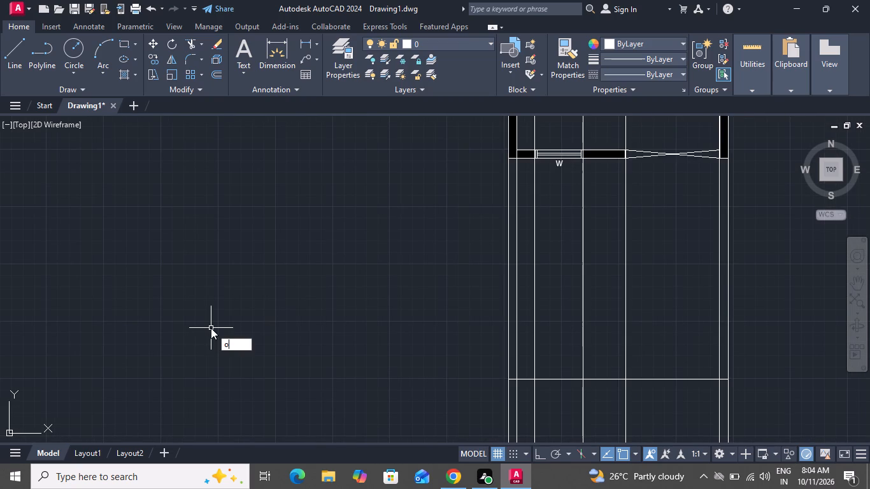
{"action": "key", "text": "space"}
{"action": "type", "text": "6"}
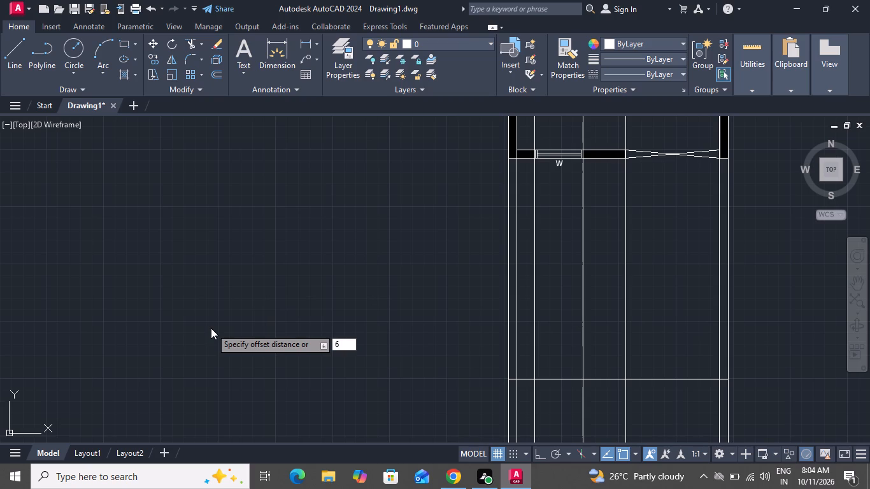
{"action": "key", "text": "shift+quotedbl"}
{"action": "key", "text": "Return"}
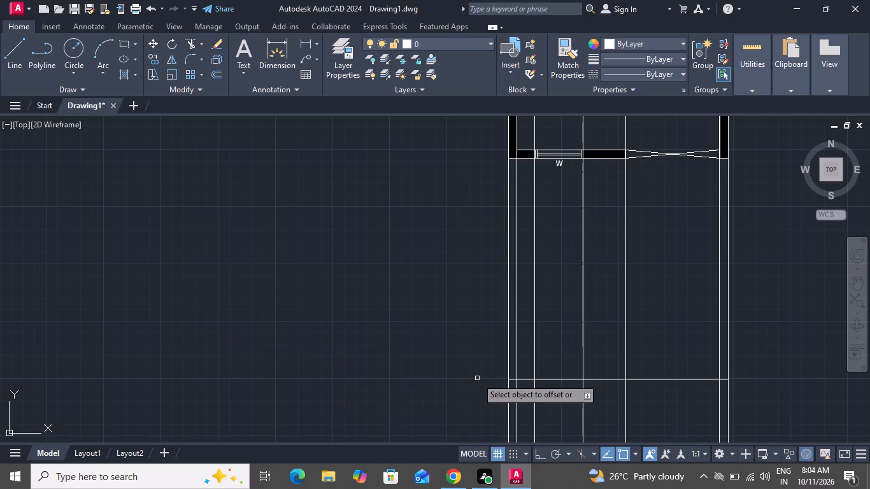
{"action": "left_click", "coordinate": [542, 379]}
{"action": "left_click", "coordinate": [545, 361]}
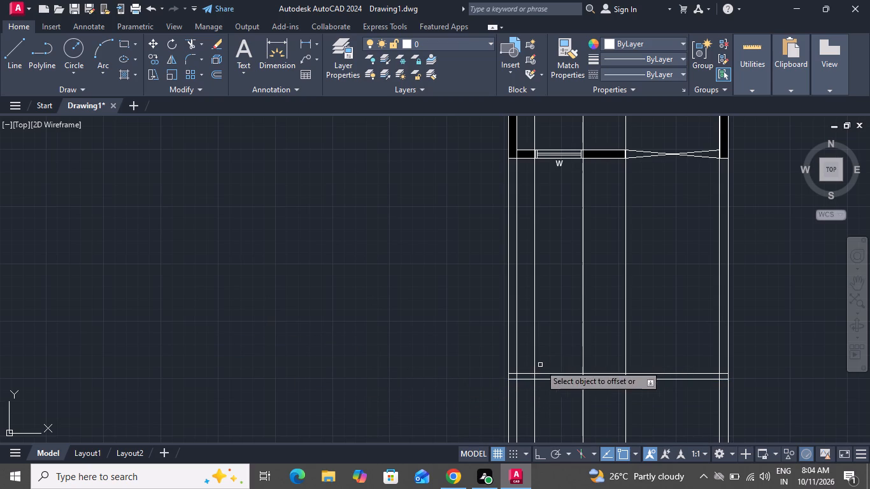
{"action": "right_click", "coordinate": [200, 344]}
{"action": "left_click", "coordinate": [231, 226]}
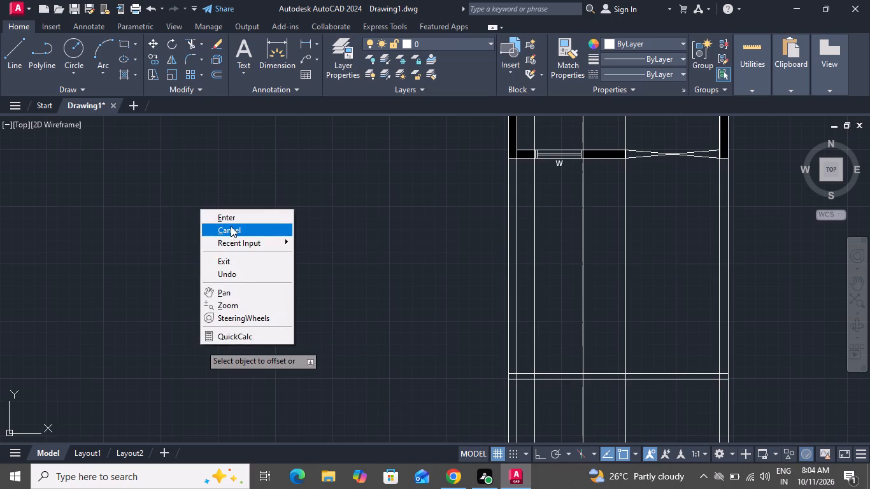
Offset the upper line of the elevation's 6" base band 10' upward, toward the plan.
{"action": "type", "text": "o"}
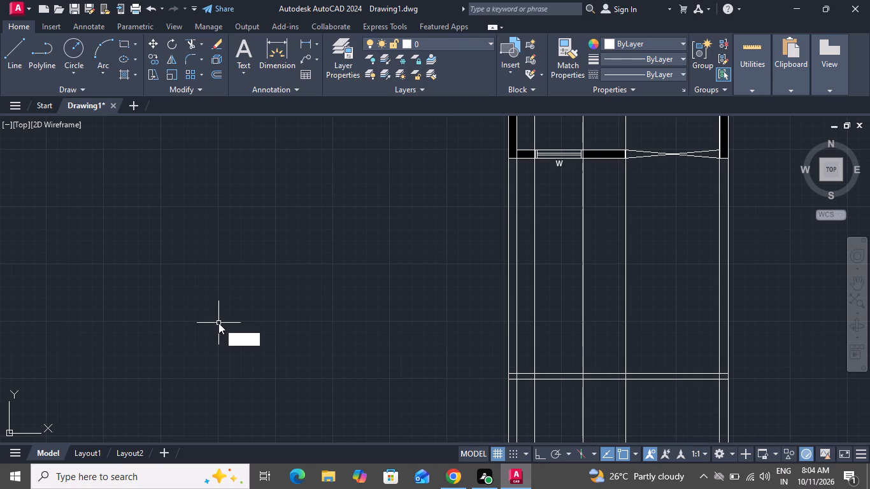
{"action": "key", "text": "space"}
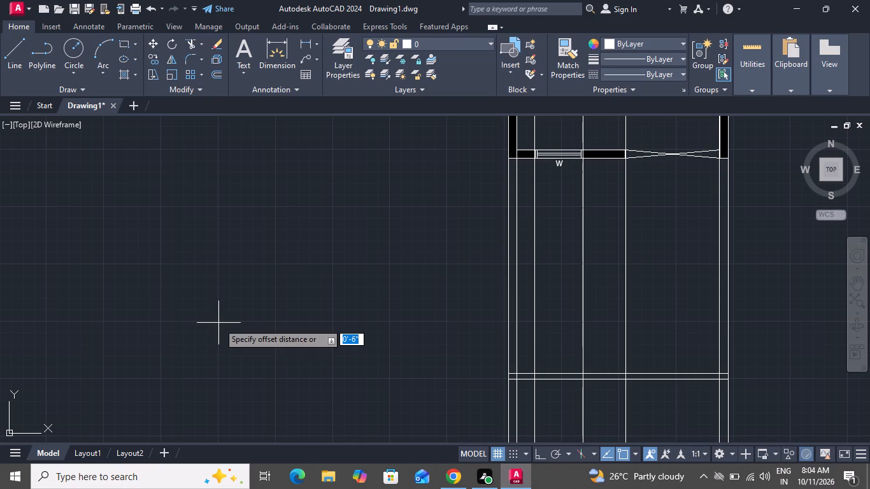
{"action": "type", "text": "11"}
{"action": "key", "text": "BackSpace"}
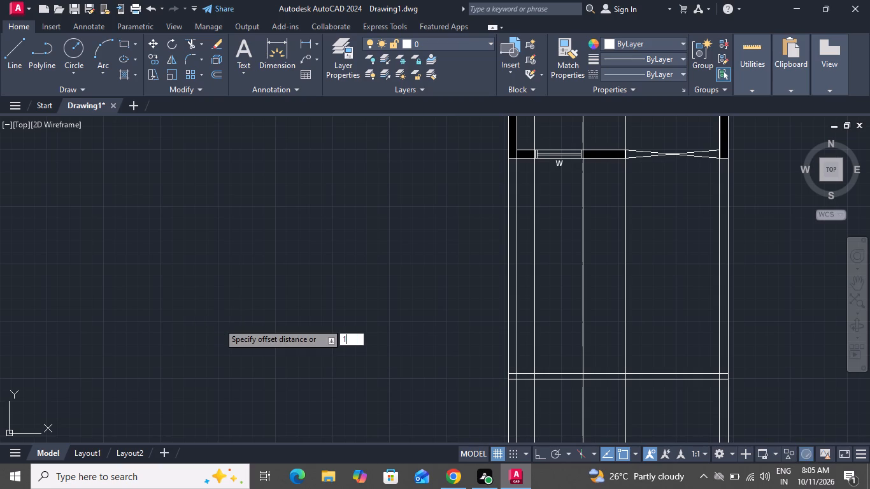
{"action": "key", "text": "0"}
{"action": "key", "text": "apostrophe"}
{"action": "key", "text": "Return"}
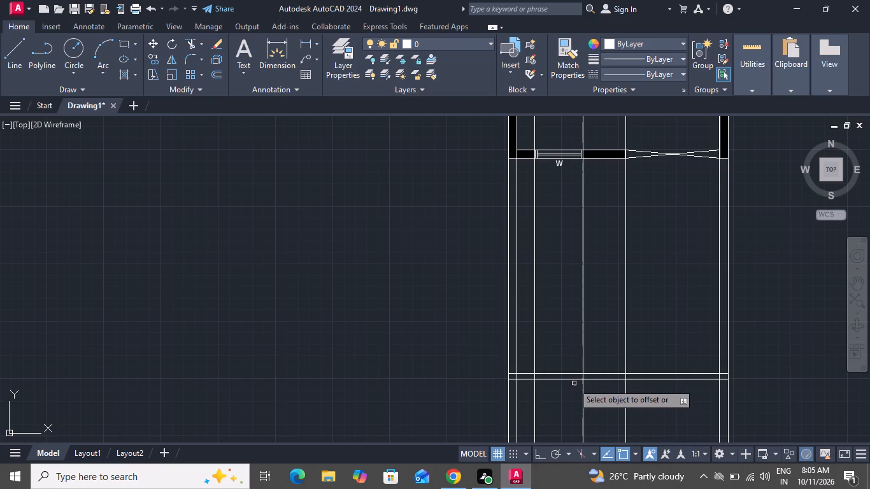
{"action": "left_click", "coordinate": [570, 373]}
{"action": "left_click", "coordinate": [557, 346]}
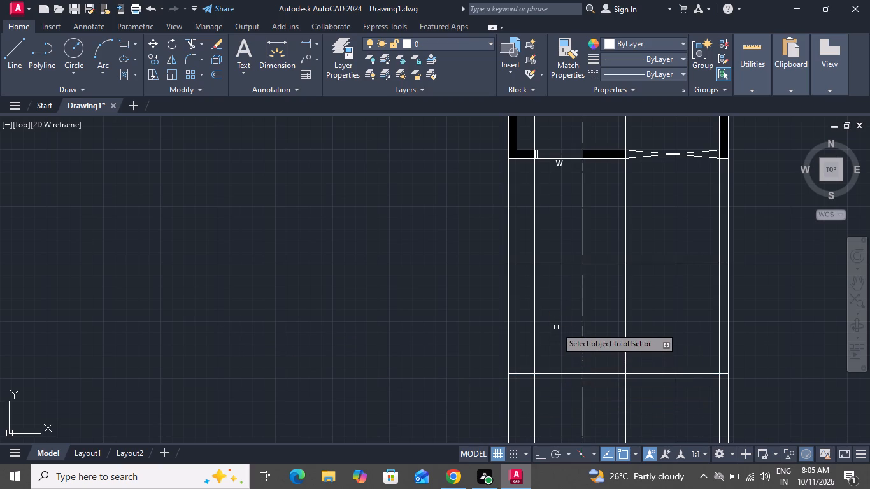
{"action": "right_click", "coordinate": [554, 327]}
{"action": "left_click", "coordinate": [573, 344]}
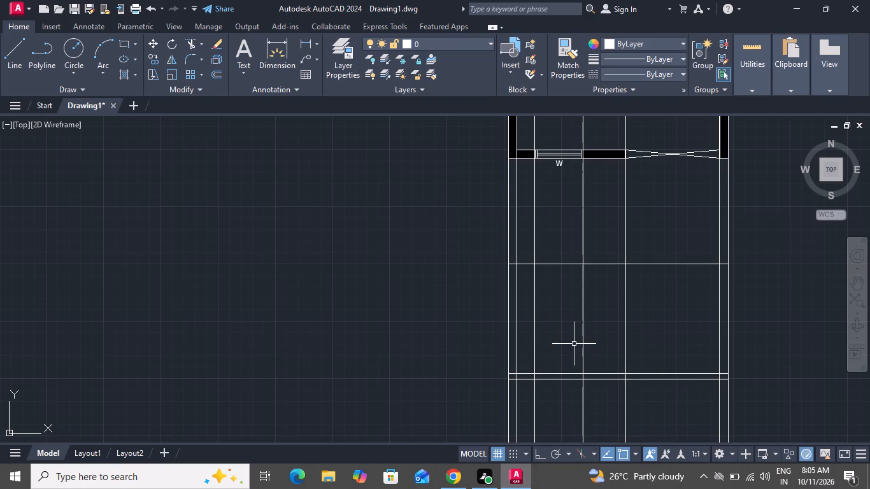
Offset the new horizontal line at the top of the 10' wall height another 6" upward.
{"action": "type", "text": "o 6"}
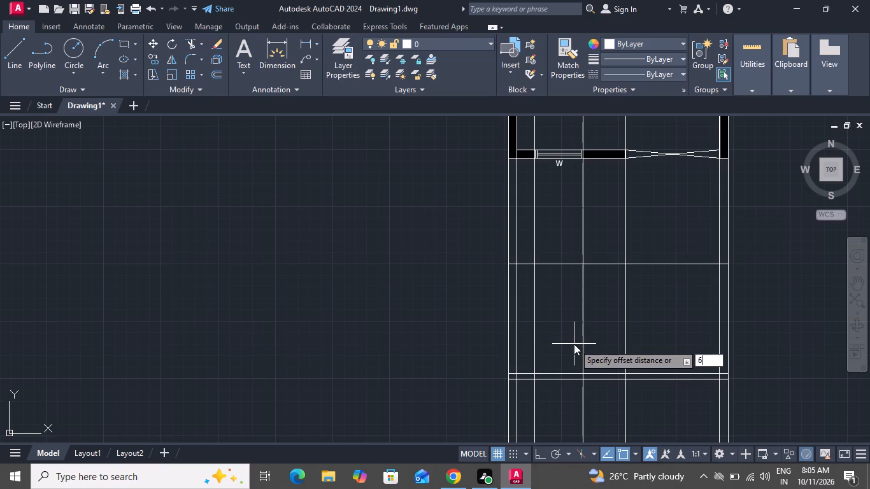
{"action": "key", "text": "shift+quotedbl"}
{"action": "key", "text": "Return"}
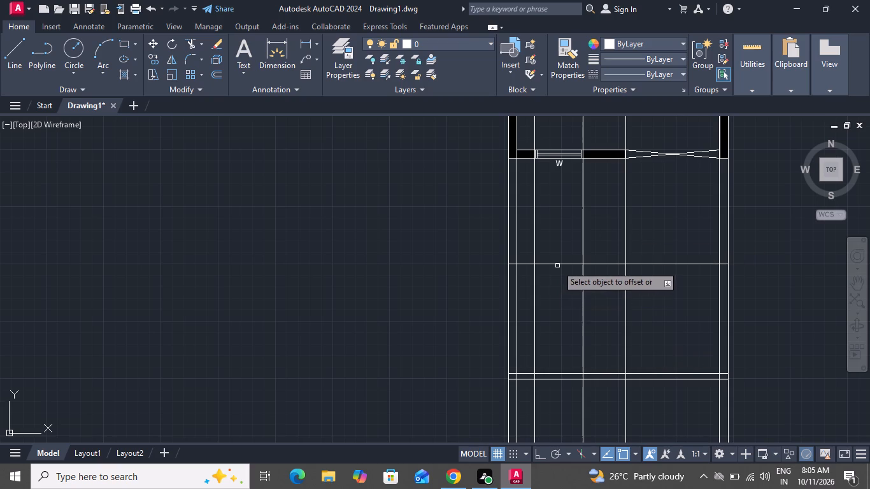
{"action": "left_click", "coordinate": [558, 266]}
{"action": "left_click", "coordinate": [562, 246]}
{"action": "right_click", "coordinate": [560, 293]}
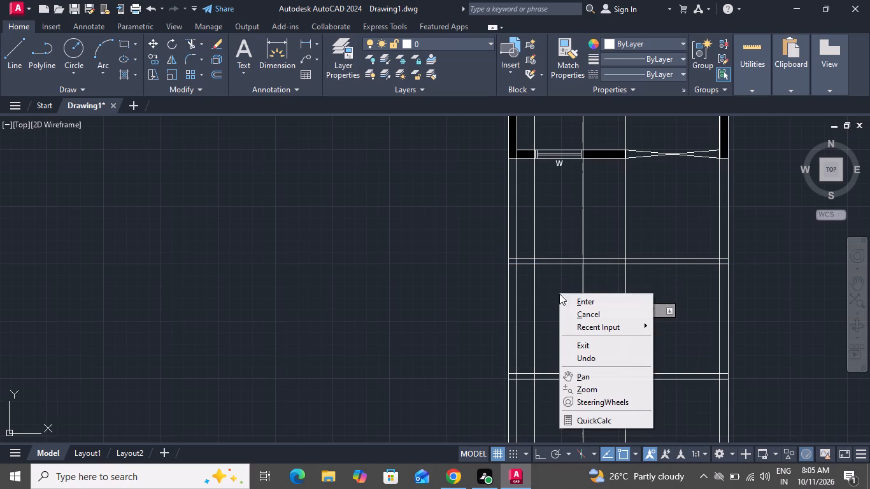
{"action": "left_click", "coordinate": [560, 316]}
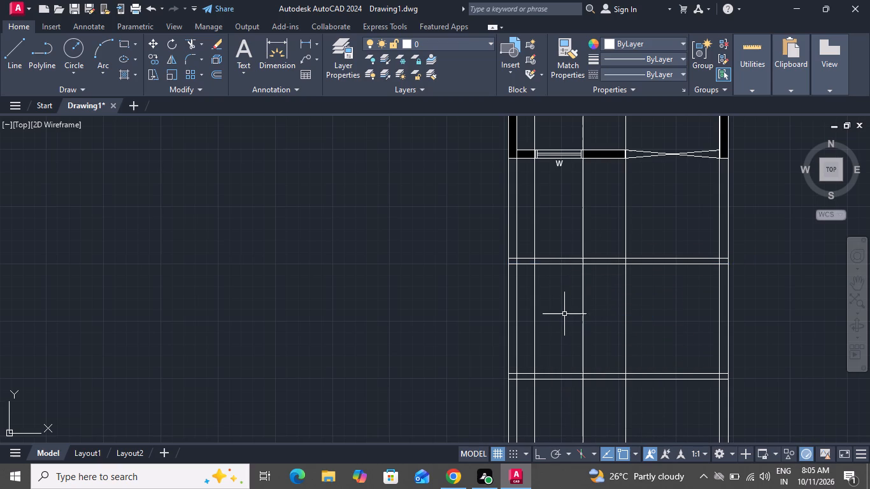
Offset the elevation's topmost horizontal line 2'6" upward.
{"action": "type", "text": "o"}
{"action": "key", "text": "space"}
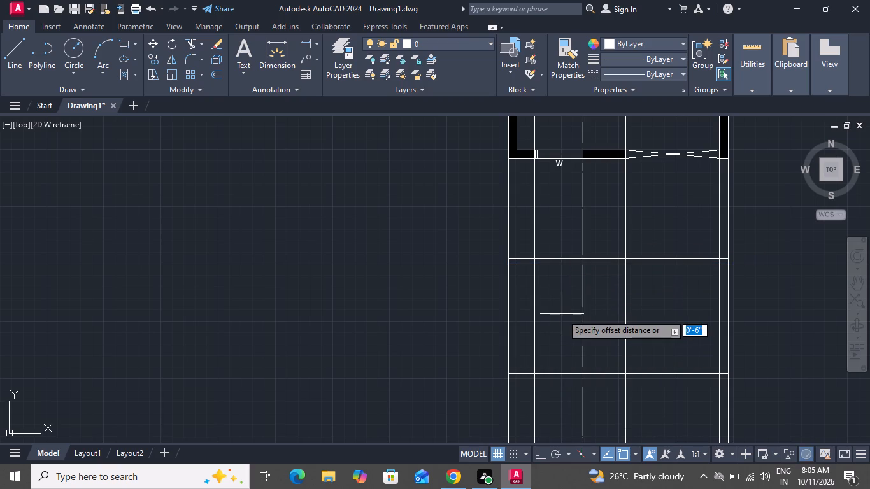
{"action": "type", "text": "2'"}
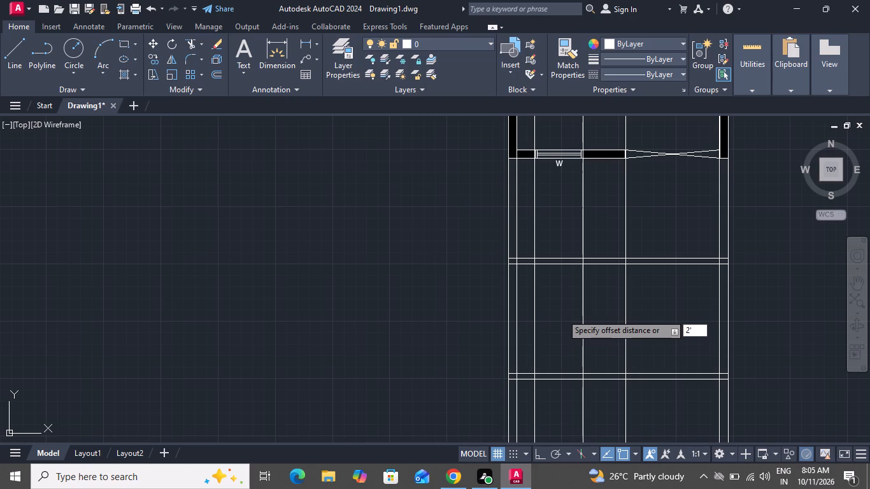
{"action": "key", "text": "6"}
{"action": "key", "text": "shift+quotedbl"}
{"action": "key", "text": "Return"}
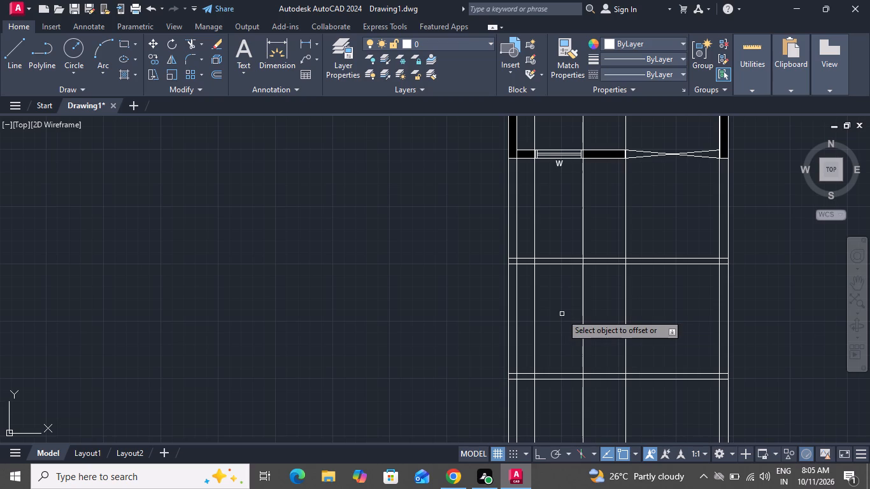
{"action": "scroll", "coordinate": [566, 268], "scroll_direction": "up", "scroll_amount": 2}
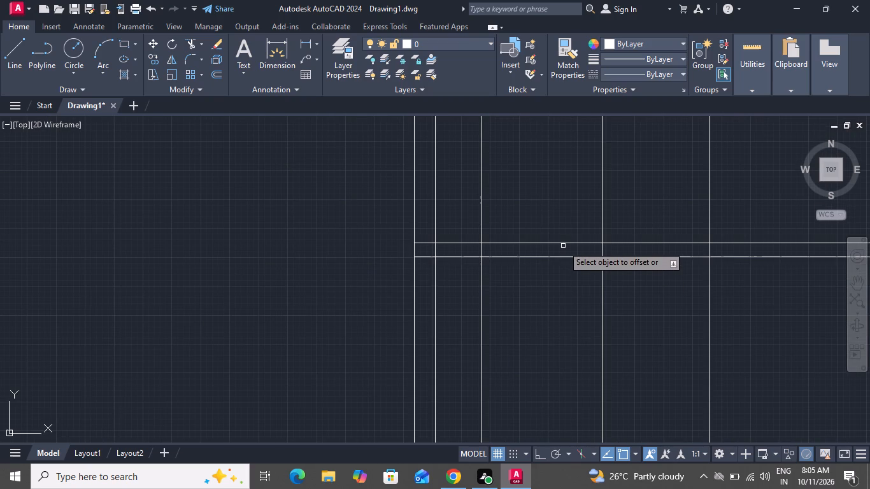
{"action": "left_click", "coordinate": [563, 244]}
{"action": "left_click", "coordinate": [559, 201]}
{"action": "right_click", "coordinate": [532, 304]}
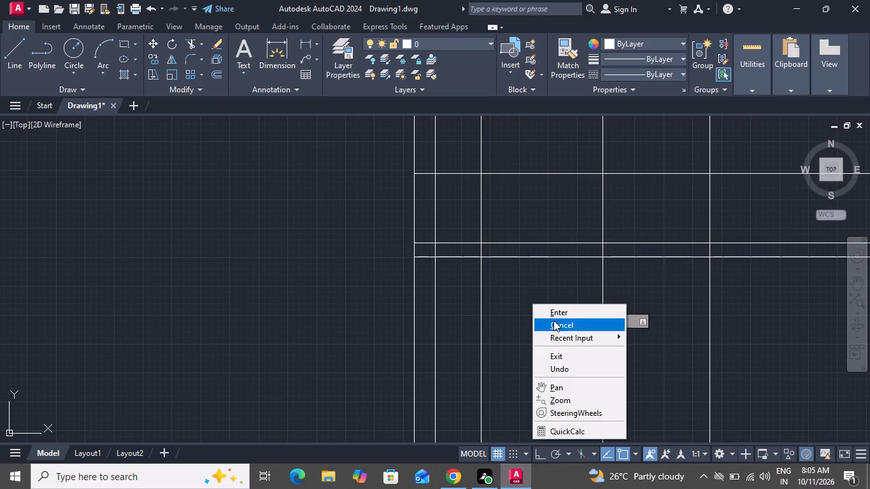
{"action": "left_click", "coordinate": [553, 321]}
Trim the vertical construction lines between the plan and the elevation, above the plan, and below the elevation's base line.
{"action": "scroll", "coordinate": [543, 328], "scroll_direction": "up", "scroll_amount": 1}
{"action": "scroll", "coordinate": [542, 329], "scroll_direction": "down", "scroll_amount": 4}
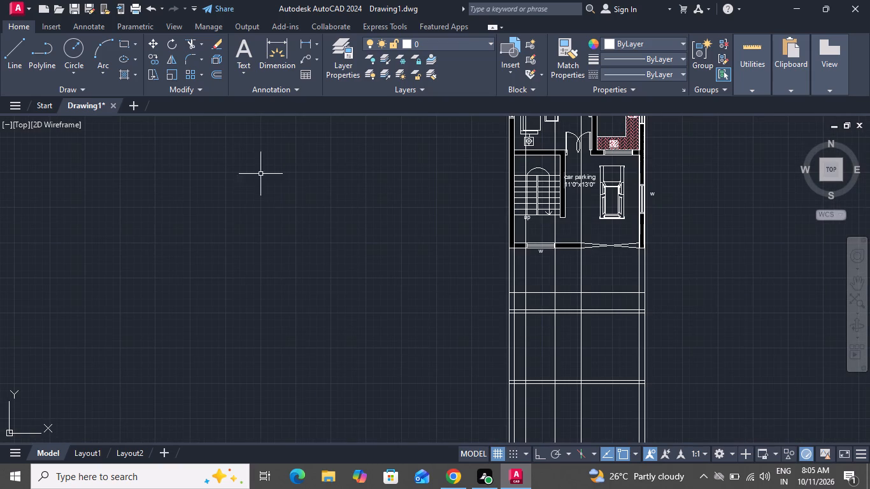
{"action": "left_click", "coordinate": [188, 45]}
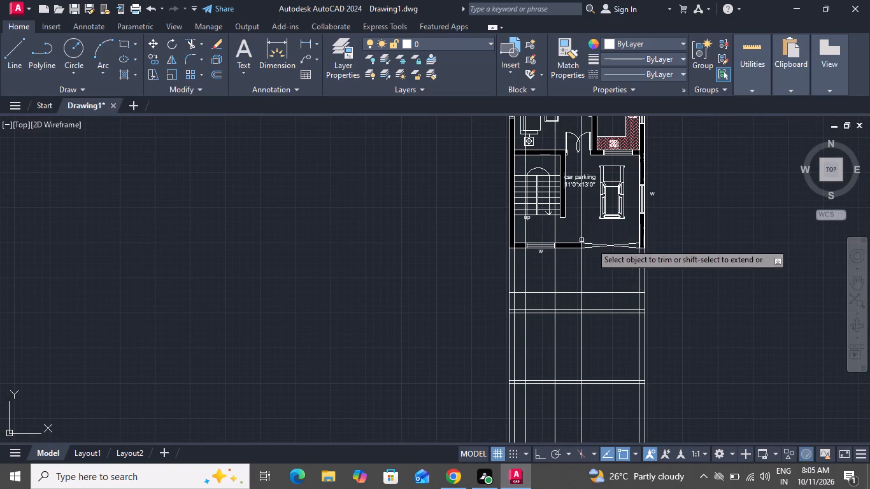
{"action": "left_click", "coordinate": [669, 260]}
{"action": "left_click", "coordinate": [462, 280]}
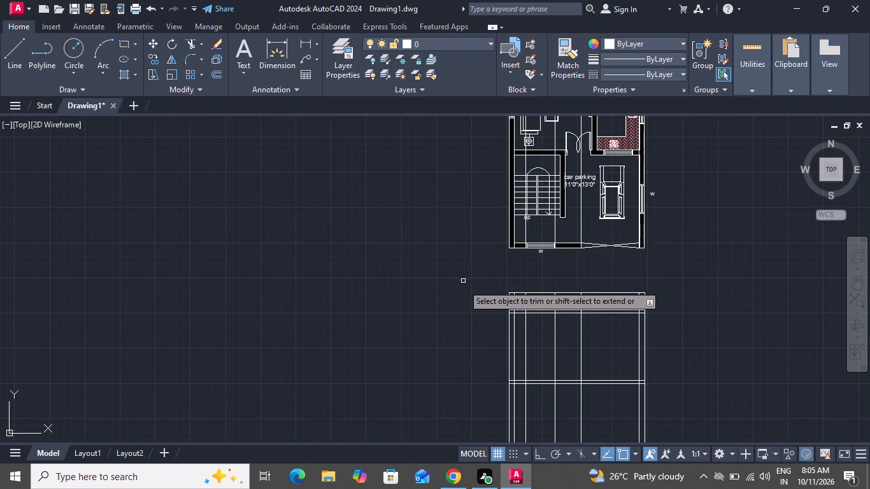
{"action": "scroll", "coordinate": [471, 307], "scroll_direction": "down", "scroll_amount": 3}
{"action": "left_click", "coordinate": [532, 165]}
{"action": "left_click", "coordinate": [453, 204]}
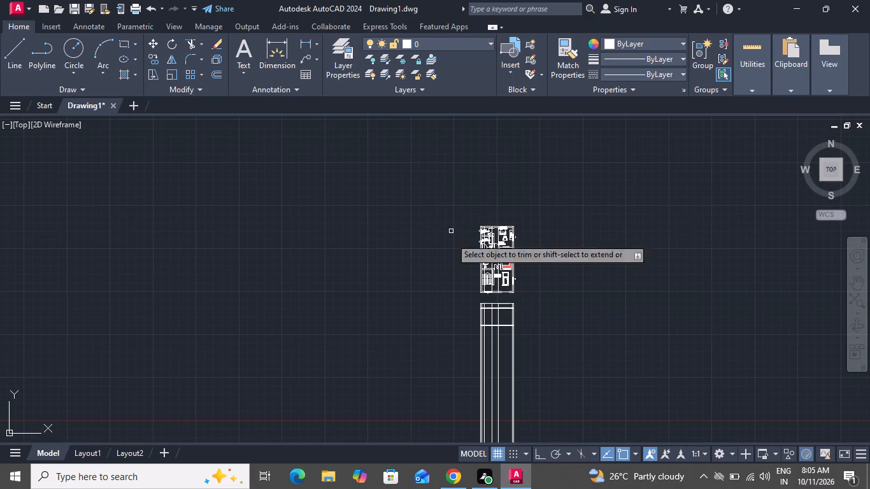
{"action": "left_click_drag", "start_coordinate": [459, 390], "coordinate": [476, 385]}
{"action": "left_click", "coordinate": [555, 357]}
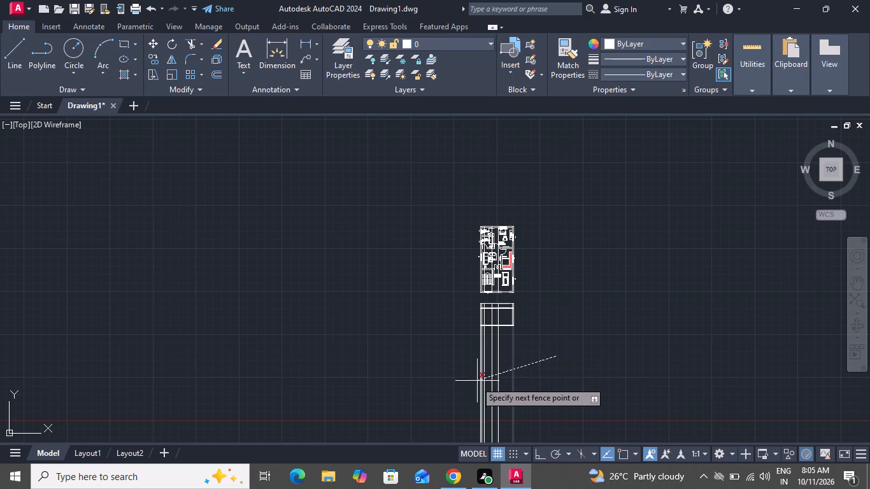
{"action": "left_click", "coordinate": [436, 385]}
Remove the three leftover vertical construction lines running through the floor plan, from the toilets and bedroom down to the front wall.
{"action": "scroll", "coordinate": [497, 323], "scroll_direction": "up", "scroll_amount": 2}
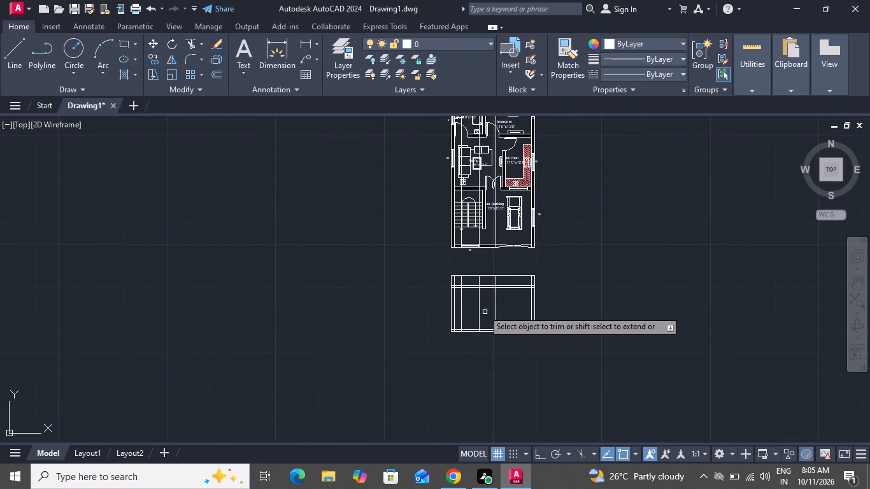
{"action": "scroll", "coordinate": [480, 304], "scroll_direction": "up", "scroll_amount": 2}
{"action": "scroll", "coordinate": [480, 304], "scroll_direction": "down", "scroll_amount": 1}
{"action": "left_click", "coordinate": [503, 187]}
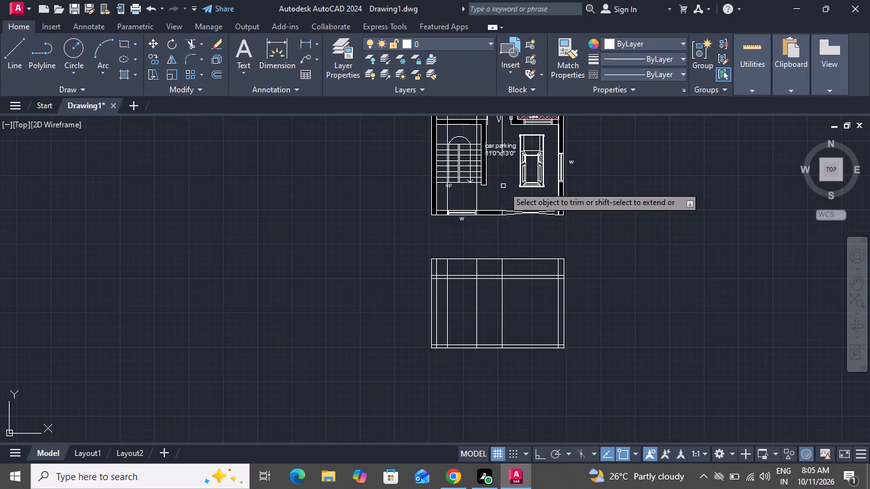
{"action": "scroll", "coordinate": [536, 253], "scroll_direction": "down", "scroll_amount": 3}
{"action": "scroll", "coordinate": [497, 188], "scroll_direction": "up", "scroll_amount": 3}
{"action": "scroll", "coordinate": [569, 182], "scroll_direction": "up", "scroll_amount": 3}
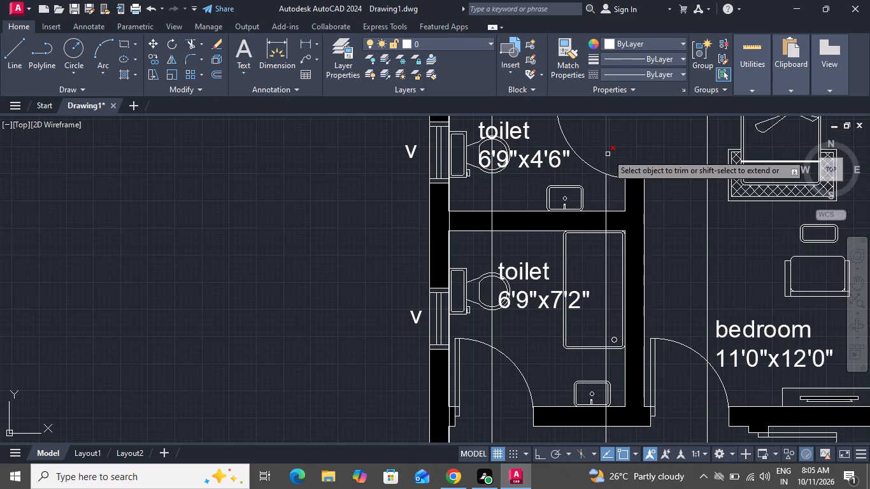
{"action": "left_click", "coordinate": [608, 154]}
{"action": "right_click", "coordinate": [643, 161]}
{"action": "left_click", "coordinate": [655, 178]}
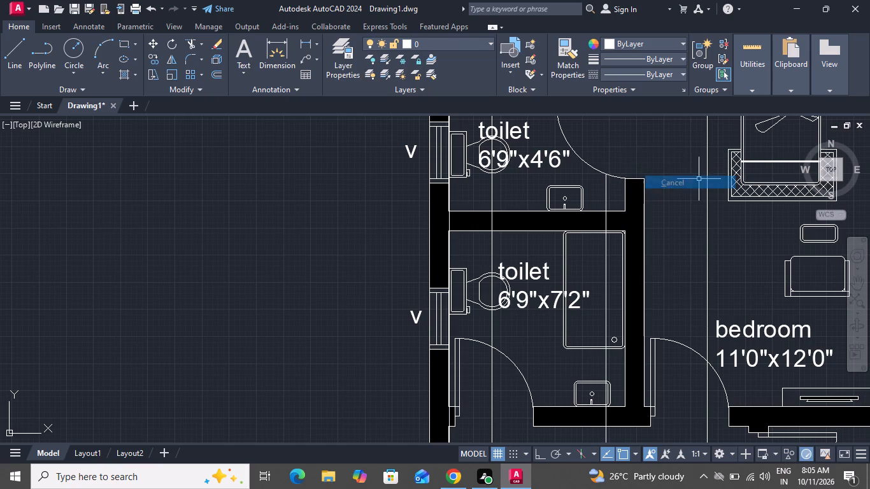
{"action": "left_click", "coordinate": [706, 187]}
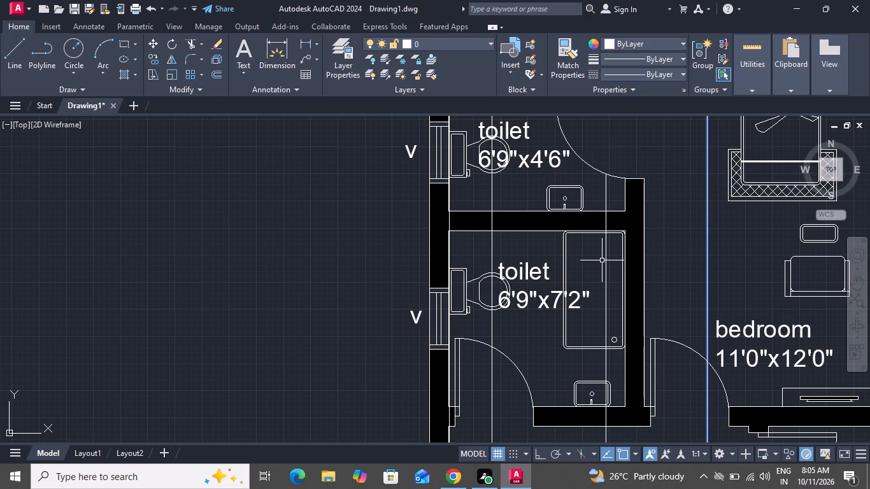
{"action": "left_click", "coordinate": [606, 259]}
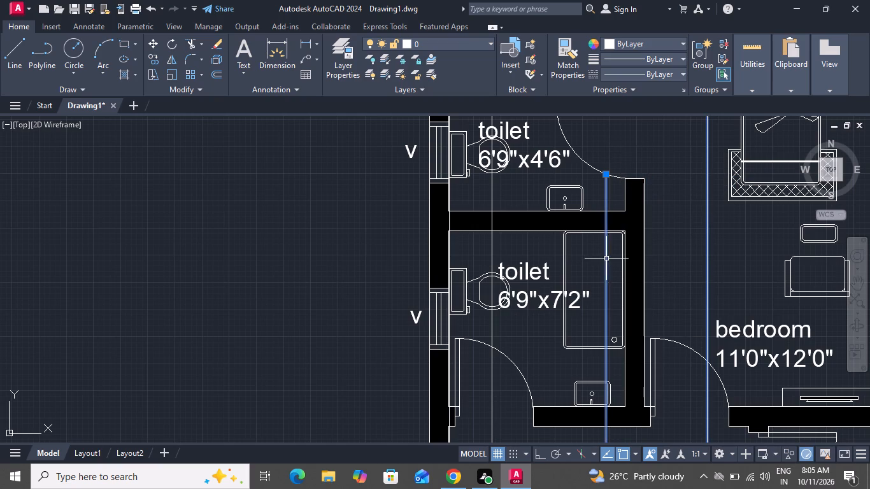
{"action": "left_click", "coordinate": [494, 249]}
{"action": "scroll", "coordinate": [496, 255], "scroll_direction": "up", "scroll_amount": 1}
{"action": "scroll", "coordinate": [496, 255], "scroll_direction": "down", "scroll_amount": 1}
{"action": "scroll", "coordinate": [497, 257], "scroll_direction": "up", "scroll_amount": 1}
{"action": "scroll", "coordinate": [497, 259], "scroll_direction": "down", "scroll_amount": 3}
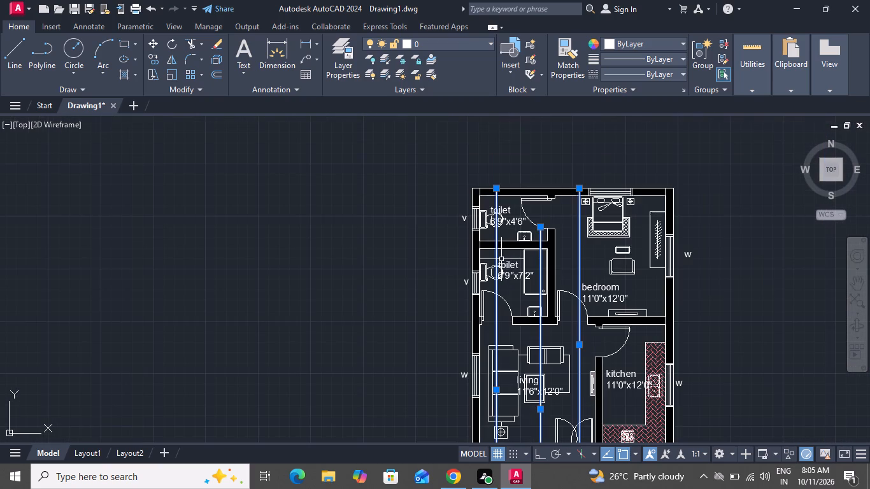
{"action": "key", "text": "Delete"}
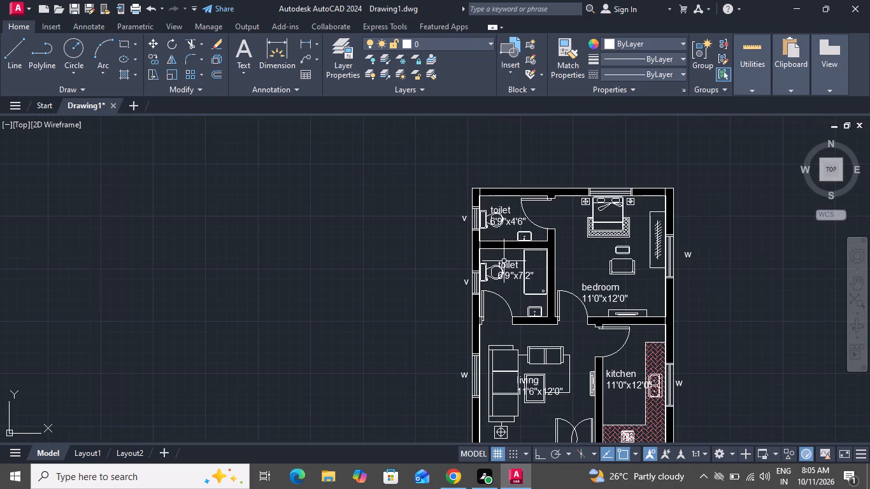
Trim the two window-edge lines and the gate-side wall-end line out of the elevation's 2'6" top band.
{"action": "scroll", "coordinate": [497, 236], "scroll_direction": "up", "scroll_amount": 1}
{"action": "scroll", "coordinate": [504, 232], "scroll_direction": "down", "scroll_amount": 1}
{"action": "scroll", "coordinate": [569, 248], "scroll_direction": "down", "scroll_amount": 3}
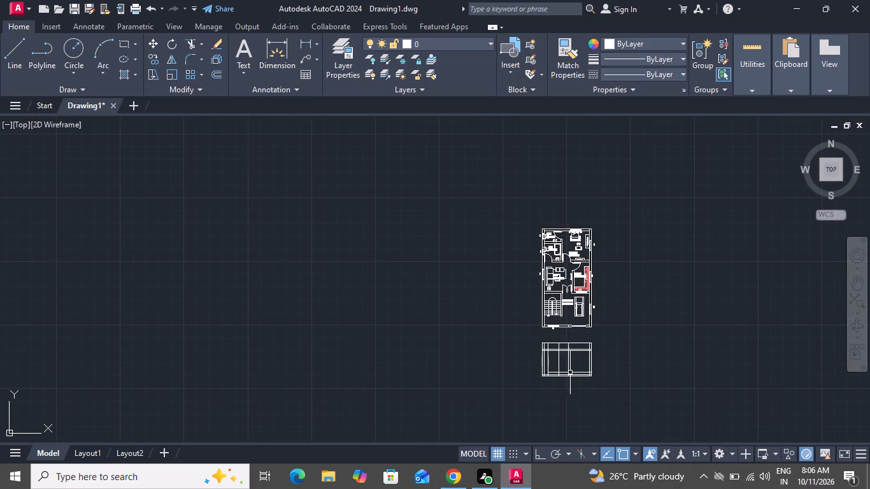
{"action": "scroll", "coordinate": [570, 372], "scroll_direction": "up", "scroll_amount": 3}
{"action": "type", "text": "tr"}
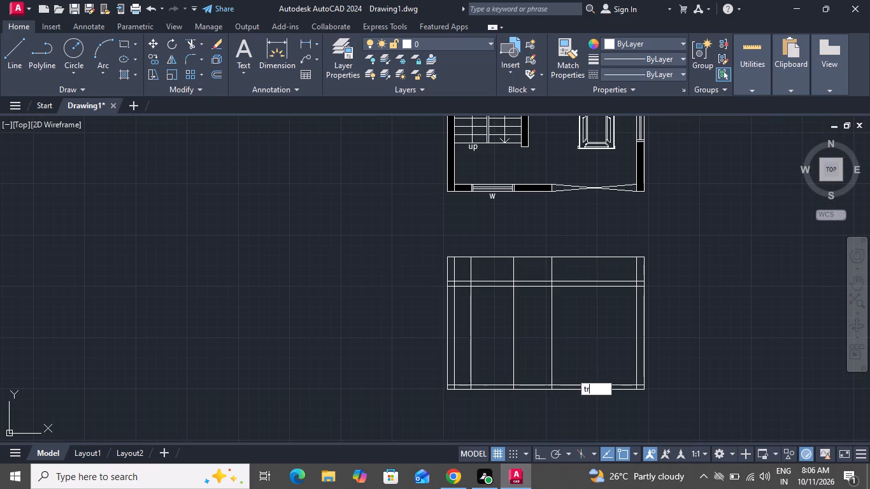
{"action": "key", "text": "space"}
{"action": "key", "text": "space"}
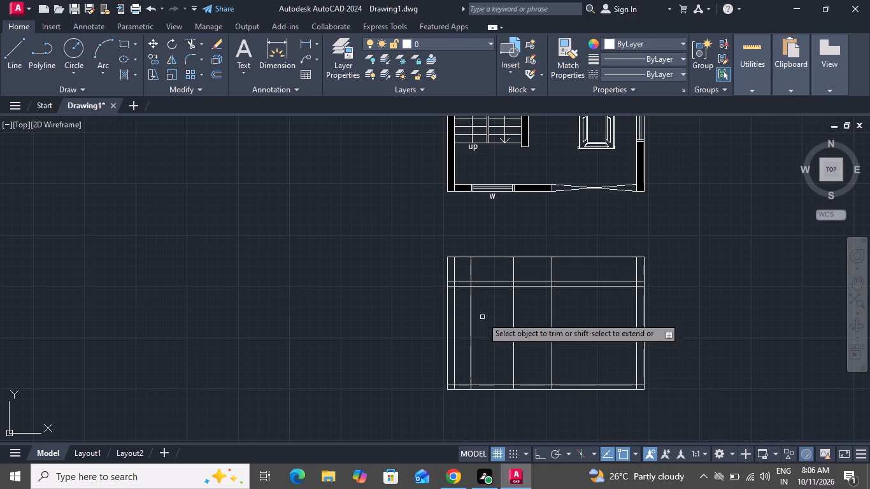
{"action": "scroll", "coordinate": [458, 273], "scroll_direction": "up", "scroll_amount": 2}
{"action": "left_click", "coordinate": [471, 267]}
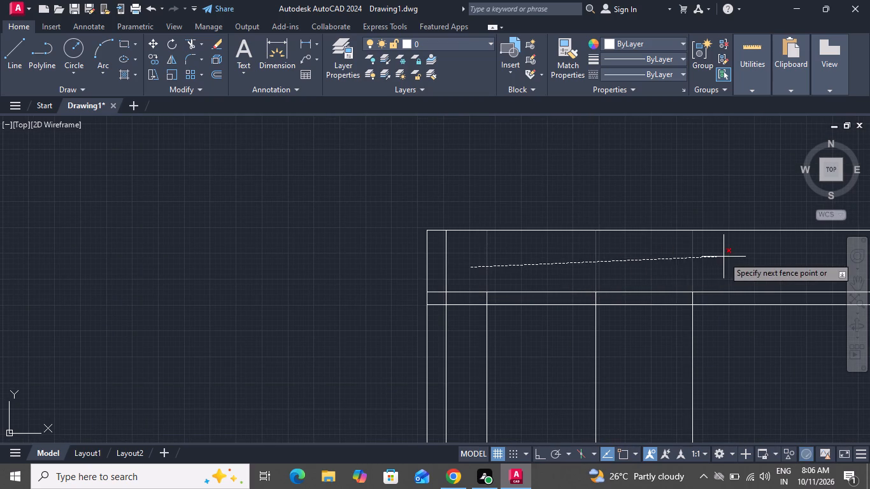
{"action": "scroll", "coordinate": [722, 262], "scroll_direction": "down", "scroll_amount": 2}
{"action": "left_click", "coordinate": [766, 264]}
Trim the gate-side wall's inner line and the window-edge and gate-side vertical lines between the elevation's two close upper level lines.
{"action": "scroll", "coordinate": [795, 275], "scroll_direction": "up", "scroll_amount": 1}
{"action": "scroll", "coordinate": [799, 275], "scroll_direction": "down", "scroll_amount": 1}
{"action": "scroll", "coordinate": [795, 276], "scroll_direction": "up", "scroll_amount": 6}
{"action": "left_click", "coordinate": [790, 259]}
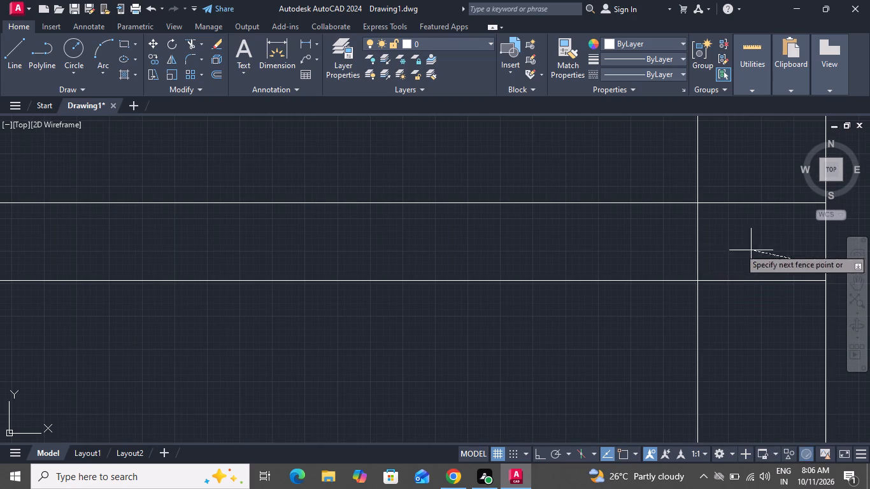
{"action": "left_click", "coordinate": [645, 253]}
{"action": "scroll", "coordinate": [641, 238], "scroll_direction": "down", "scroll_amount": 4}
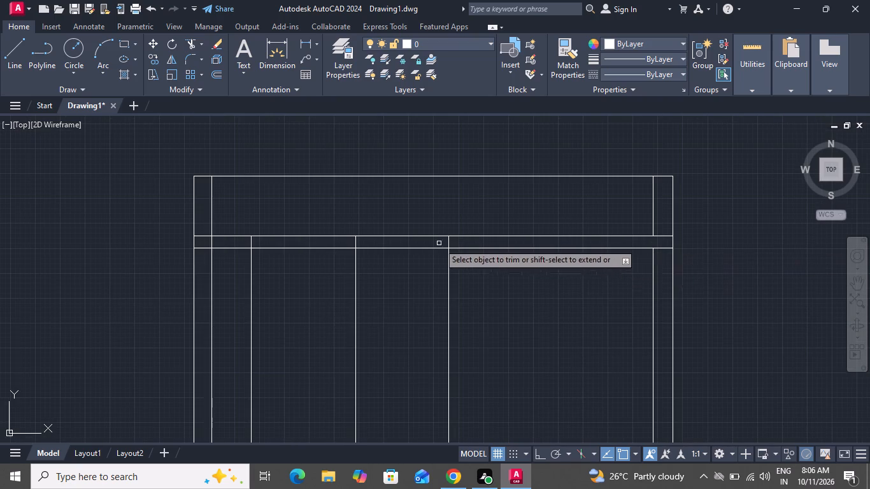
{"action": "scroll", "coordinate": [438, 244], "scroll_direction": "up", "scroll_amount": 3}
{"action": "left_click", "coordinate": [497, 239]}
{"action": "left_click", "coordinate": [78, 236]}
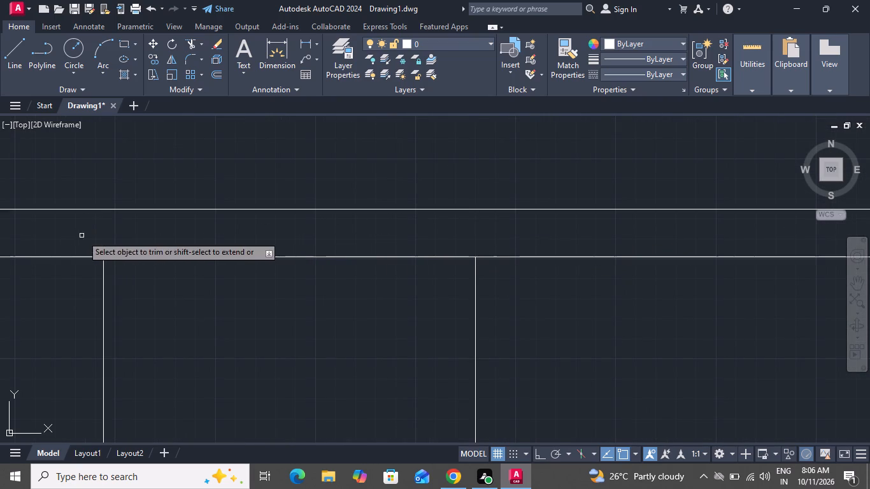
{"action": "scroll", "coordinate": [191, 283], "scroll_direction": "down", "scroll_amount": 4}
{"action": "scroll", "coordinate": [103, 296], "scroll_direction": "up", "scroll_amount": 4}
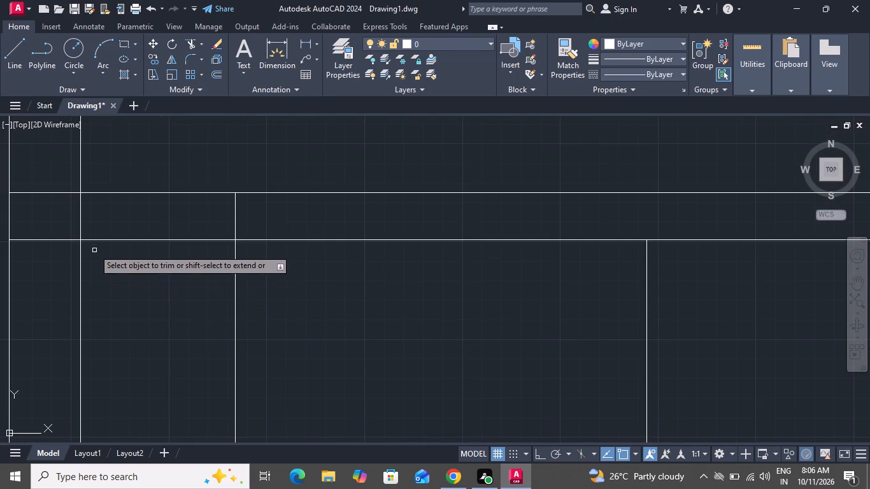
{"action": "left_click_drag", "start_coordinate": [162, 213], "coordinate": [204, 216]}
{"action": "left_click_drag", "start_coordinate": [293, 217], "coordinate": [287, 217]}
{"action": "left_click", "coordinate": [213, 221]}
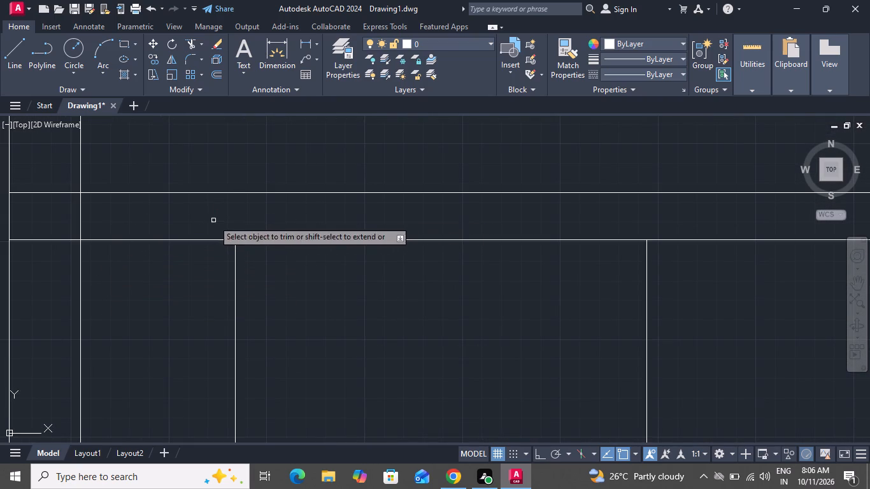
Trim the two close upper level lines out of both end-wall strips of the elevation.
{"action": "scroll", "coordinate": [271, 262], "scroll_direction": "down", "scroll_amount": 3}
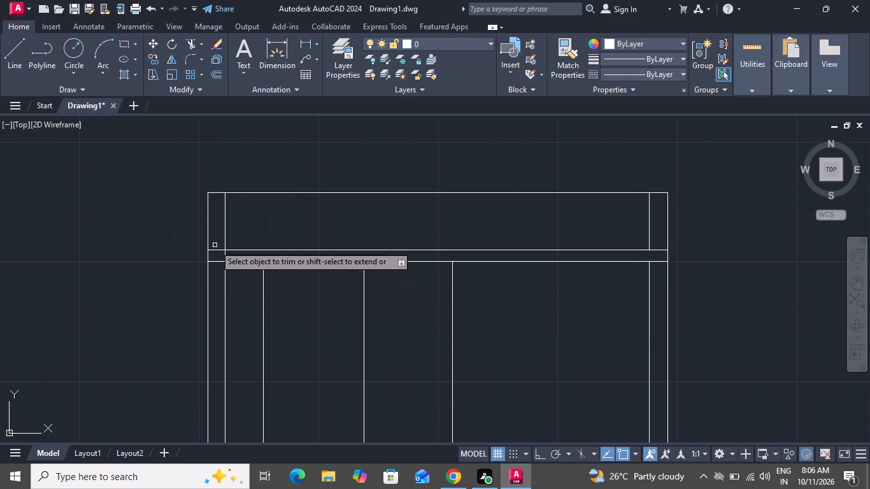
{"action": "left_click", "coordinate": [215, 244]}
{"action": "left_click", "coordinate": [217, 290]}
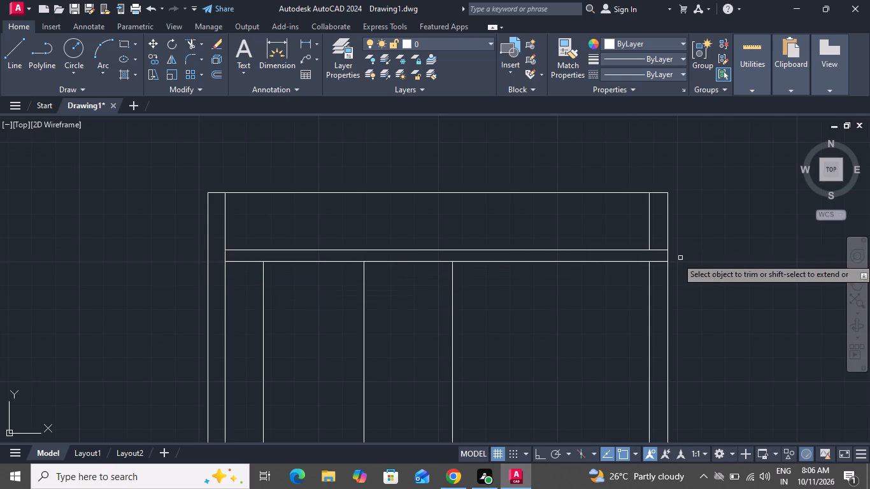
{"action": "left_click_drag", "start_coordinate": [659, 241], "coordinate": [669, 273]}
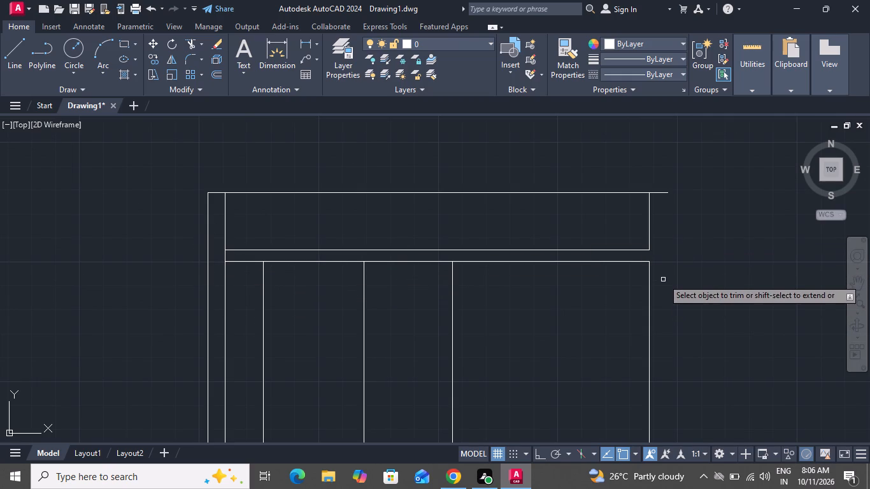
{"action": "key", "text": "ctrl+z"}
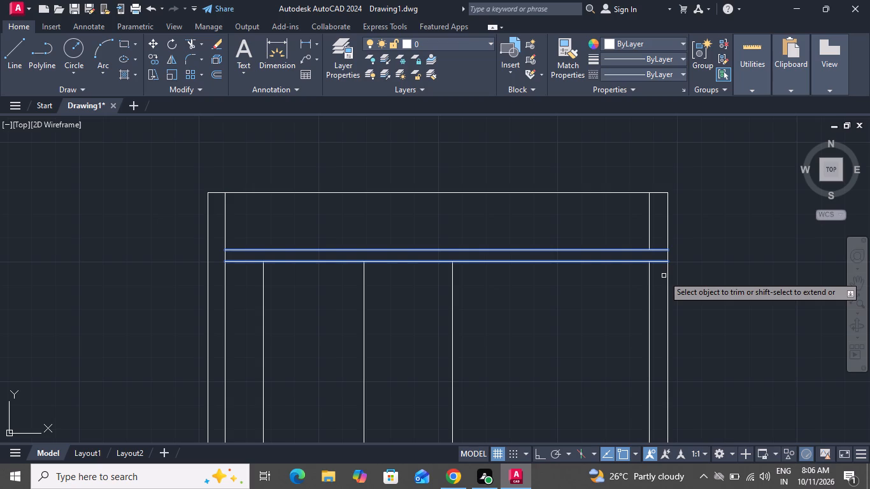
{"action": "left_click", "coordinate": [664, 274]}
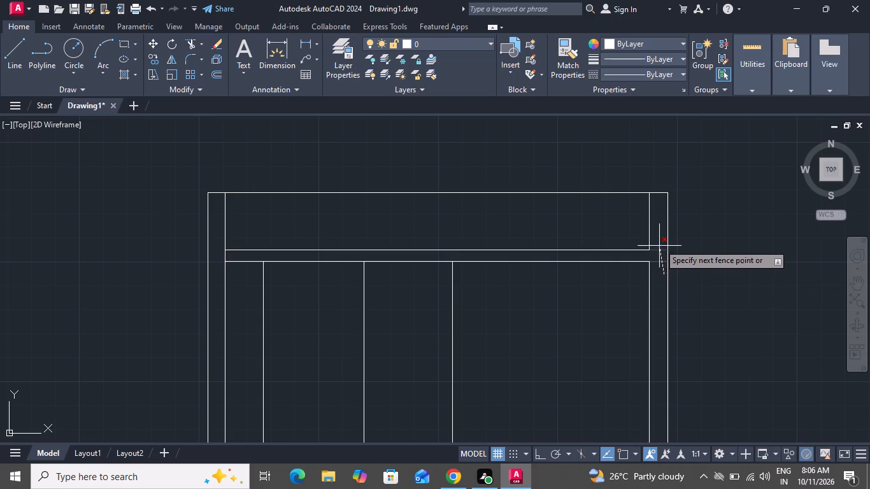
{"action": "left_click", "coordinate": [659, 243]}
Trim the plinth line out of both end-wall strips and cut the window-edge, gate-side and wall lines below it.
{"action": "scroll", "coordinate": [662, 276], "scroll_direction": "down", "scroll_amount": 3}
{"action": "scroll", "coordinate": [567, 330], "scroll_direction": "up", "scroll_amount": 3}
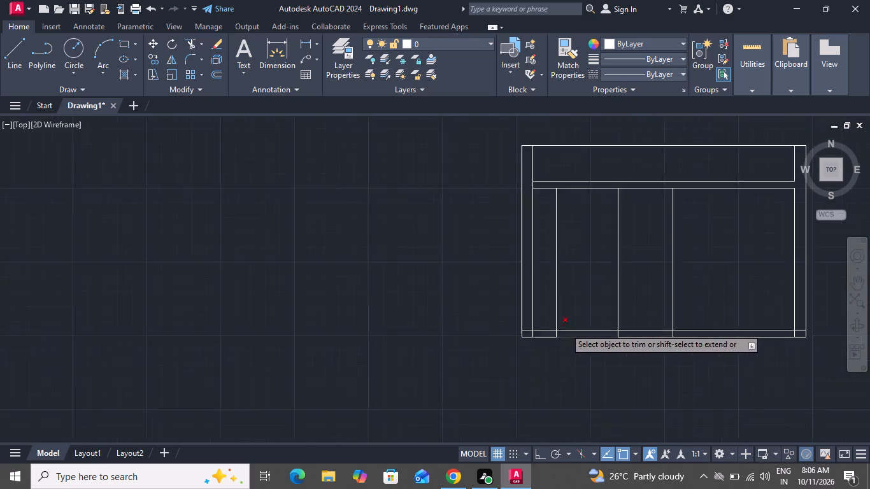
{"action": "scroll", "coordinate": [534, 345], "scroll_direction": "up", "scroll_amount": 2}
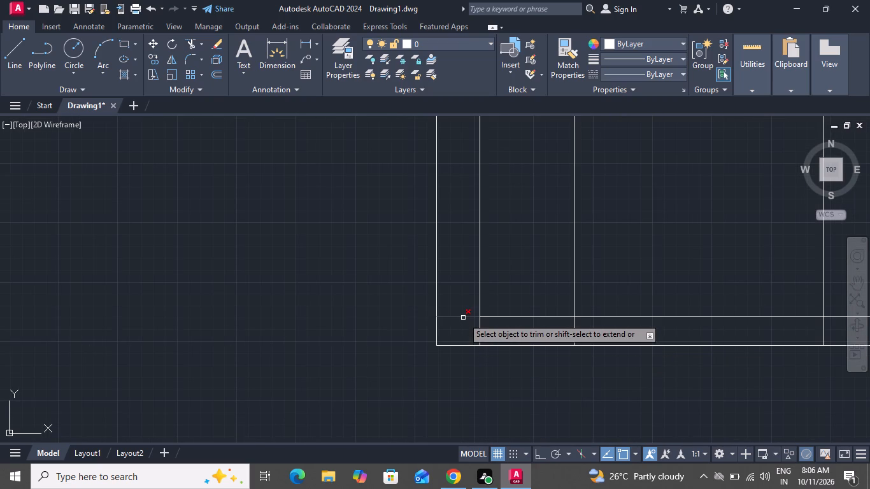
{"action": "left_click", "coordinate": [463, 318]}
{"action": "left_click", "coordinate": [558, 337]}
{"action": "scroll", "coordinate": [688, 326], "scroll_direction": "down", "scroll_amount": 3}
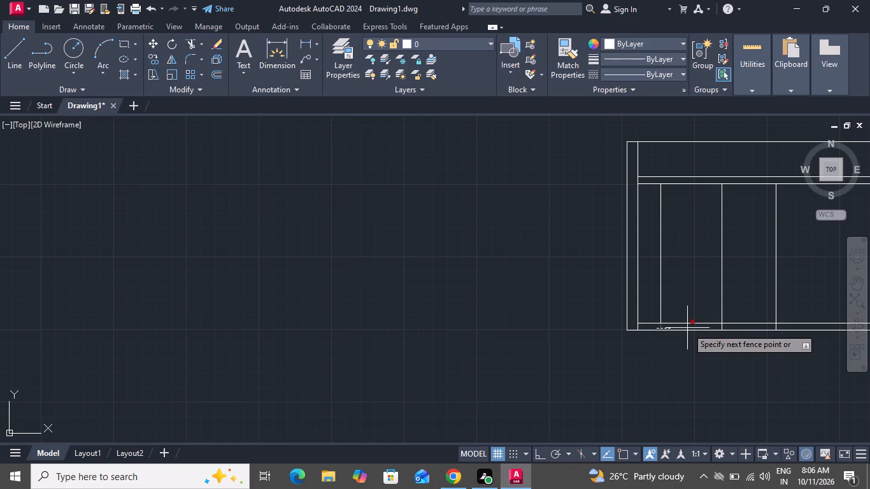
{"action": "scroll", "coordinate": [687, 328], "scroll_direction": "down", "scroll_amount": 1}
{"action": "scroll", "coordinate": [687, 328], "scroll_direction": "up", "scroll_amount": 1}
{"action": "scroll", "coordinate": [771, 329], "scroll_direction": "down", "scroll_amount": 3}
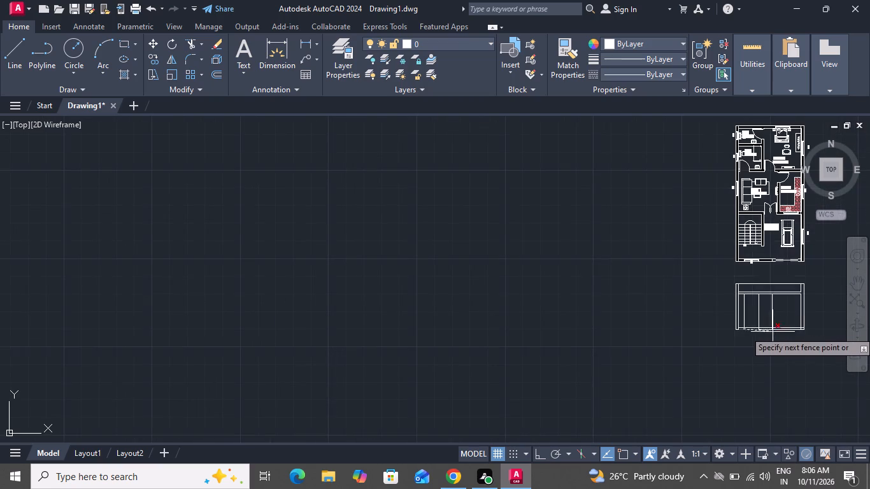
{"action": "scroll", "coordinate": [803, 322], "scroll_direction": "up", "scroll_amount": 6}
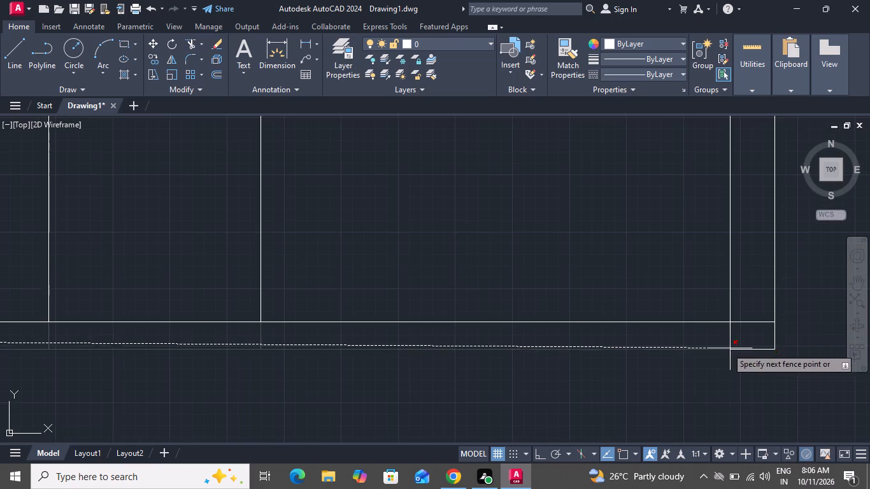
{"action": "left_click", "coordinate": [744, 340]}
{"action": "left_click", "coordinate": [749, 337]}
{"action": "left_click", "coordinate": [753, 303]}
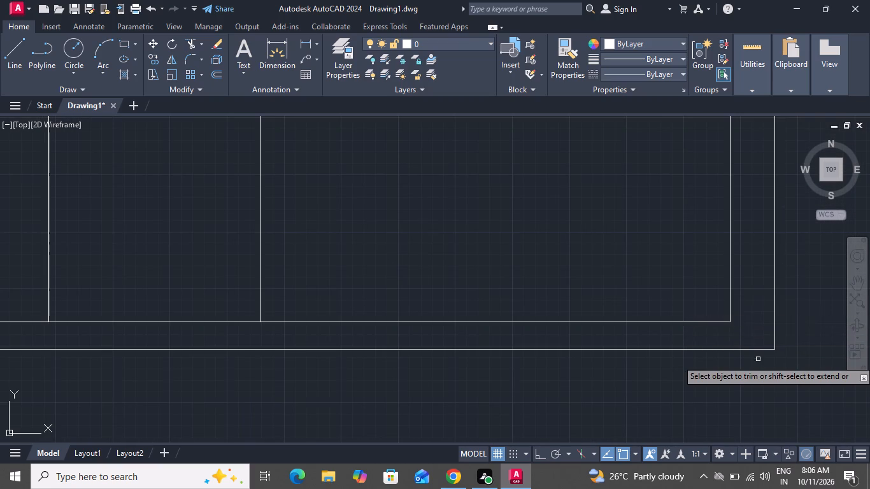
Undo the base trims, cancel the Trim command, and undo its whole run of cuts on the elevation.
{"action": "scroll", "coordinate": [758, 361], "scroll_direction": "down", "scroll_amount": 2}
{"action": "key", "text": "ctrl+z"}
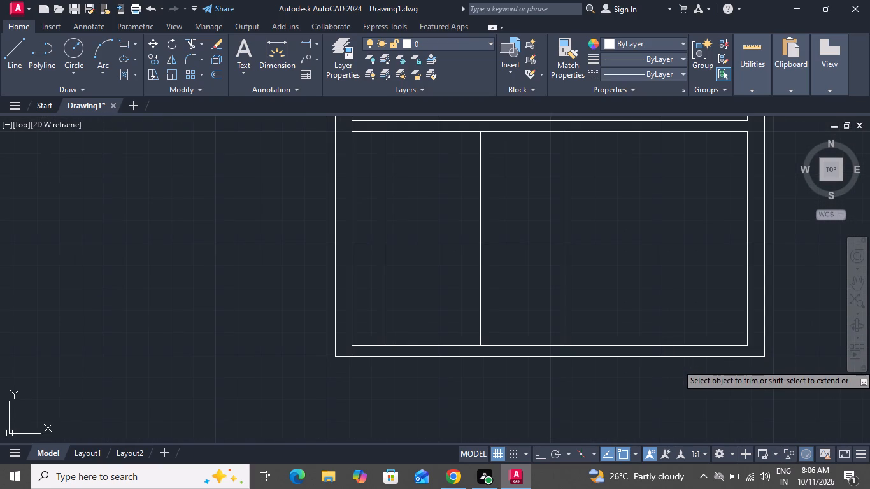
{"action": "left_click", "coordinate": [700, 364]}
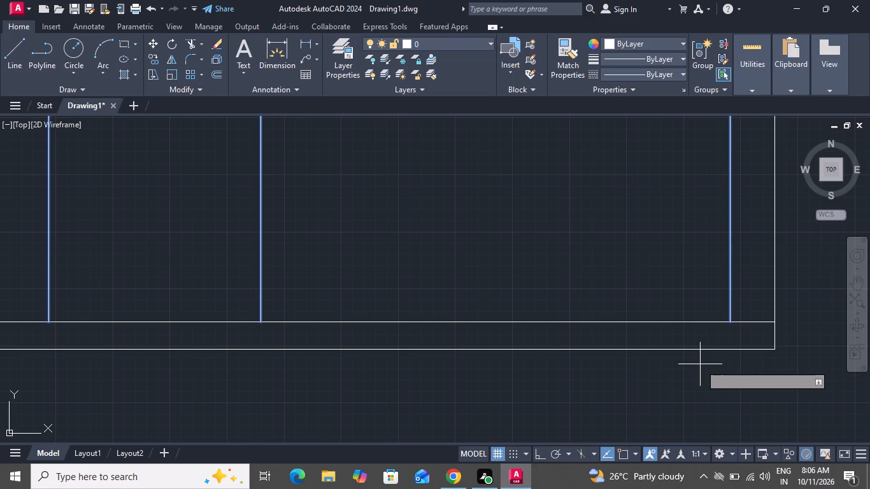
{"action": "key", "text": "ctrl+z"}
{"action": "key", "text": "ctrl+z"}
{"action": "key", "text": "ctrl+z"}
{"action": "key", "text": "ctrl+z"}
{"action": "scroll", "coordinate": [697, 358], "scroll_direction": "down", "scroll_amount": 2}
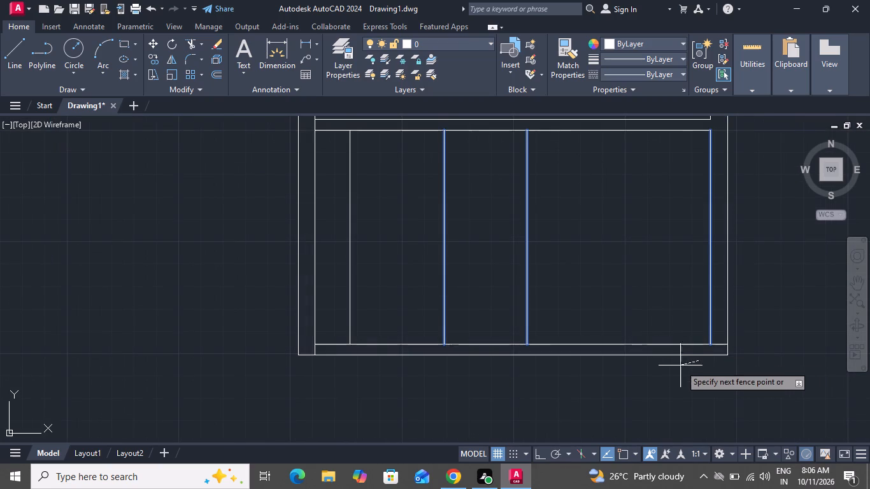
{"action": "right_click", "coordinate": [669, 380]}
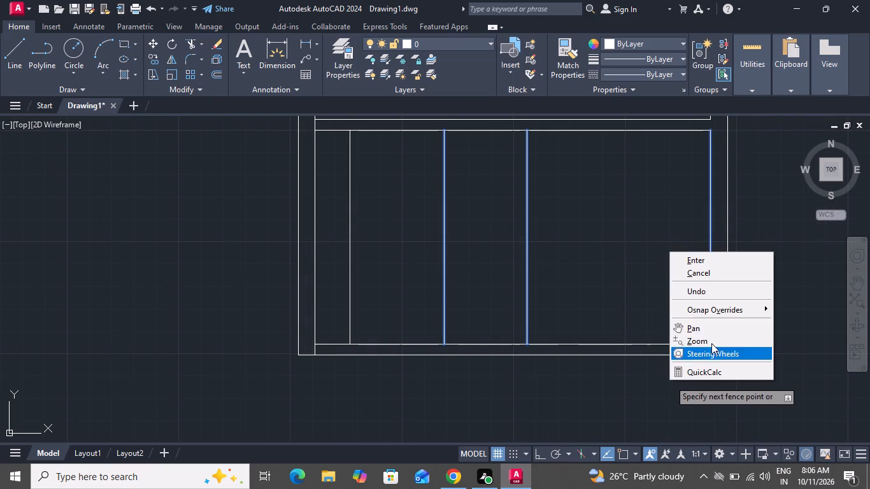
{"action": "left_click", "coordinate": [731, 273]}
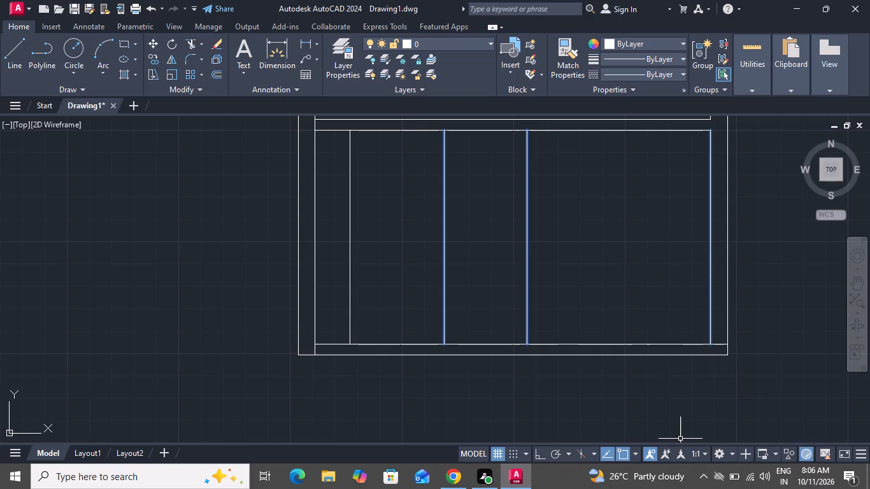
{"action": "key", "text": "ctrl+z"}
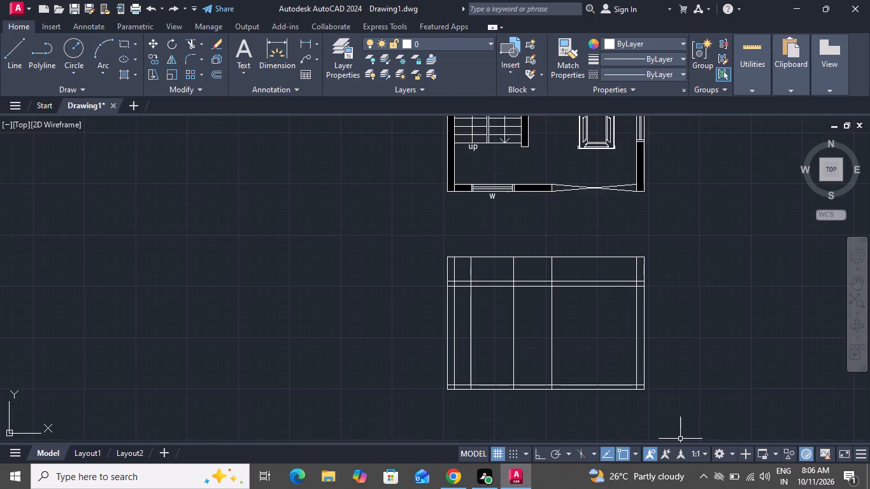
Trim the plinth line above the elevation's base out of the stair-side wall strip.
{"action": "type", "text": "tr"}
{"action": "key", "text": "space"}
{"action": "key", "text": "space"}
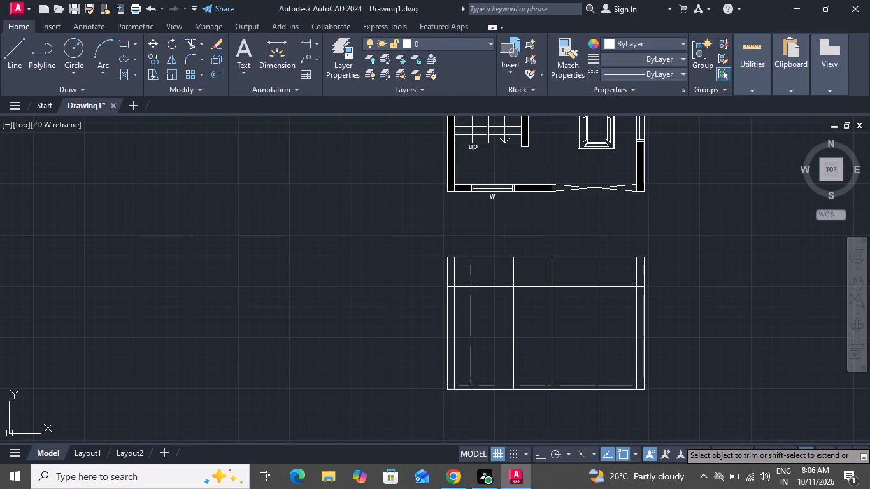
{"action": "scroll", "coordinate": [484, 407], "scroll_direction": "up", "scroll_amount": 2}
{"action": "scroll", "coordinate": [418, 378], "scroll_direction": "up", "scroll_amount": 2}
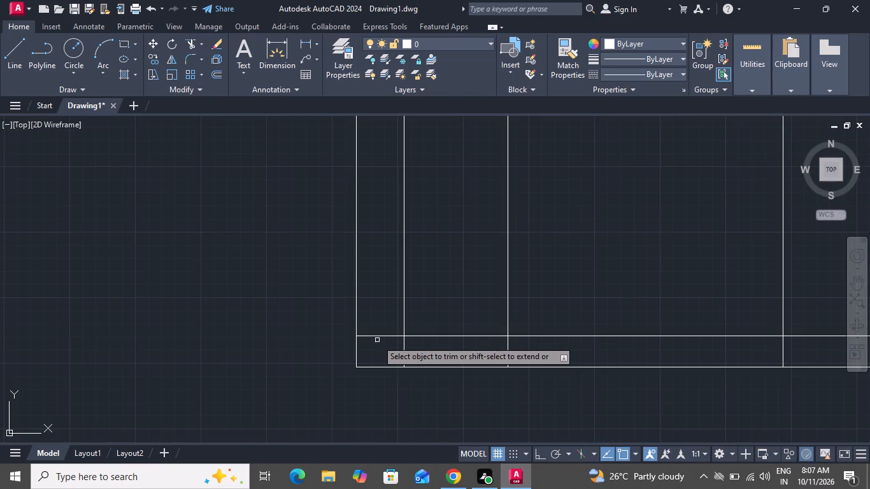
{"action": "left_click", "coordinate": [377, 334]}
{"action": "left_click", "coordinate": [380, 347]}
Trim the two window-edge lines and the gate-side wall-end line below the elevation's plinth line.
{"action": "left_click_drag", "start_coordinate": [466, 351], "coordinate": [501, 355]}
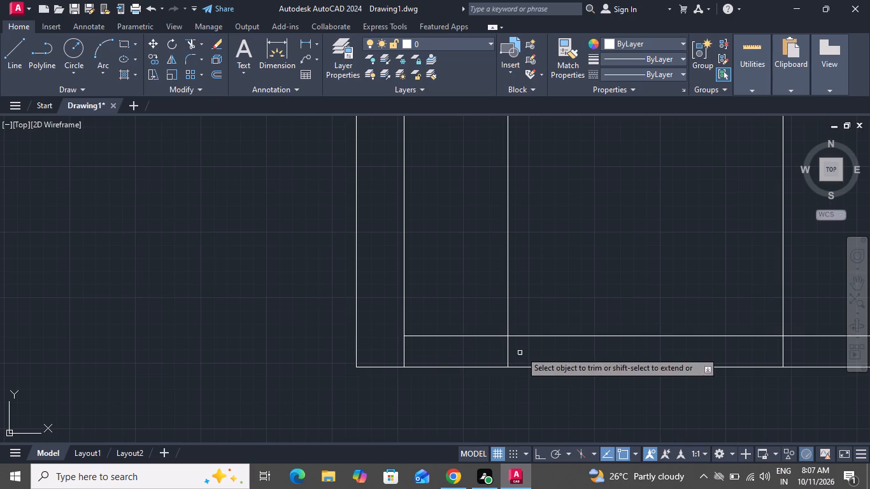
{"action": "left_click", "coordinate": [522, 351]}
{"action": "left_click", "coordinate": [503, 351]}
{"action": "scroll", "coordinate": [503, 353], "scroll_direction": "down", "scroll_amount": 2}
{"action": "scroll", "coordinate": [638, 355], "scroll_direction": "up", "scroll_amount": 1}
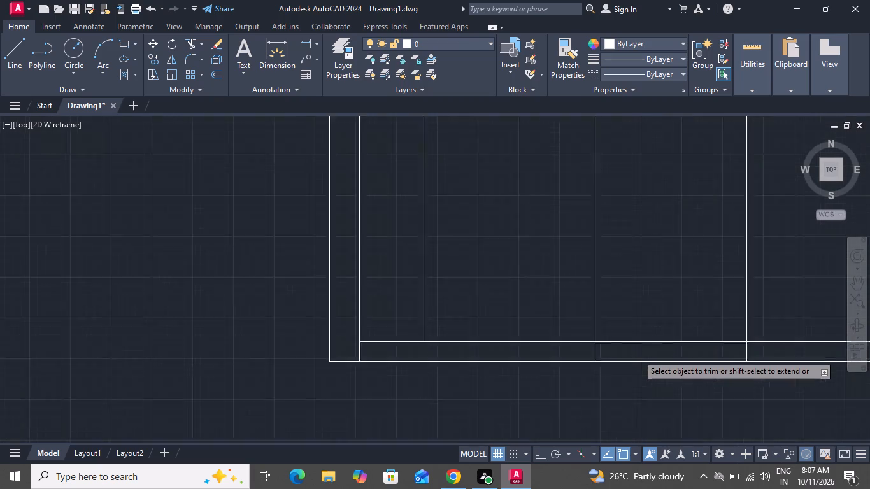
{"action": "scroll", "coordinate": [638, 355], "scroll_direction": "up", "scroll_amount": 2}
{"action": "left_click_drag", "start_coordinate": [560, 348], "coordinate": [554, 347]}
{"action": "left_click", "coordinate": [490, 346]}
{"action": "scroll", "coordinate": [489, 348], "scroll_direction": "up", "scroll_amount": 1}
{"action": "scroll", "coordinate": [487, 355], "scroll_direction": "down", "scroll_amount": 2}
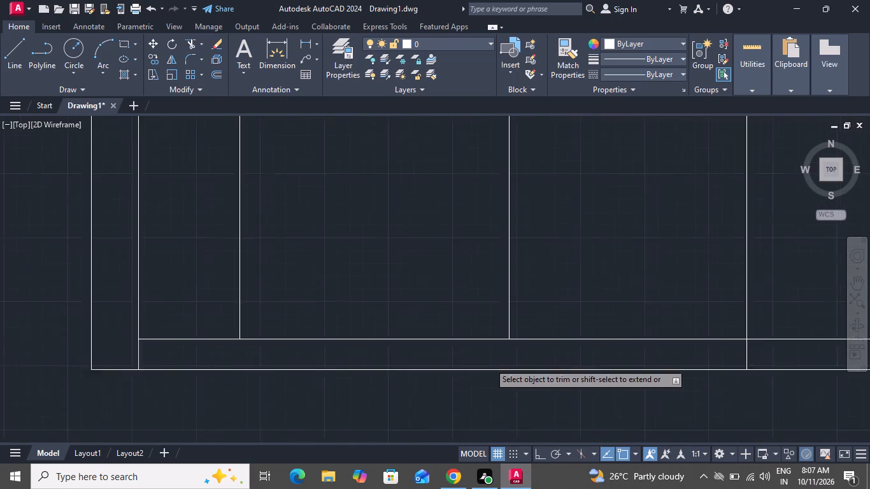
{"action": "scroll", "coordinate": [489, 363], "scroll_direction": "down", "scroll_amount": 4}
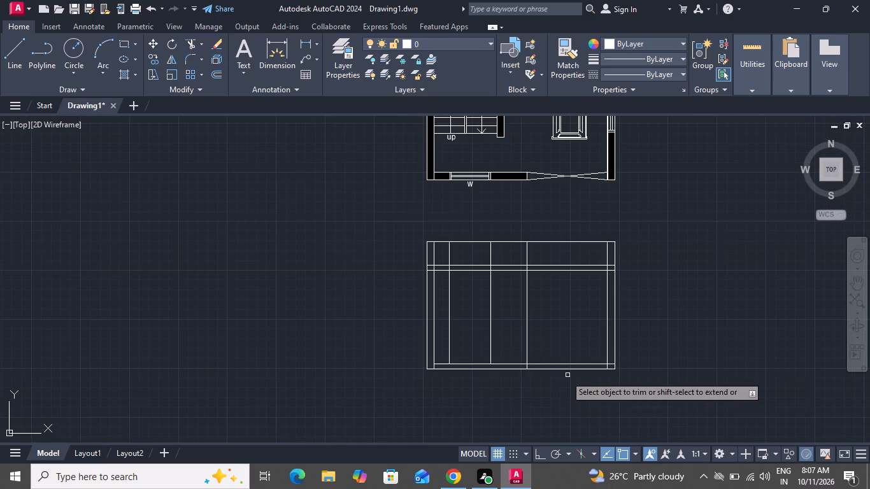
{"action": "scroll", "coordinate": [541, 371], "scroll_direction": "up", "scroll_amount": 3}
{"action": "left_click", "coordinate": [477, 360]}
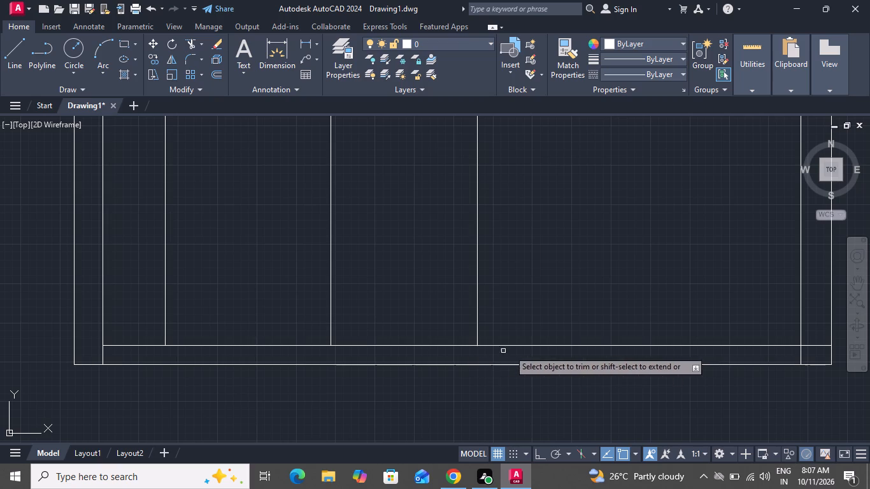
Trim the plinth line and the two close upper level lines out of the gate-side end-wall strip.
{"action": "left_click", "coordinate": [813, 347]}
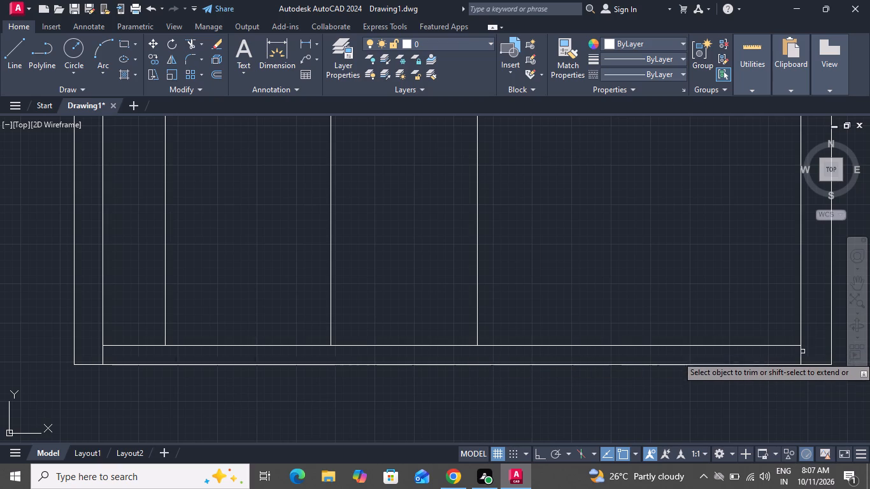
{"action": "scroll", "coordinate": [593, 416], "scroll_direction": "down", "scroll_amount": 2}
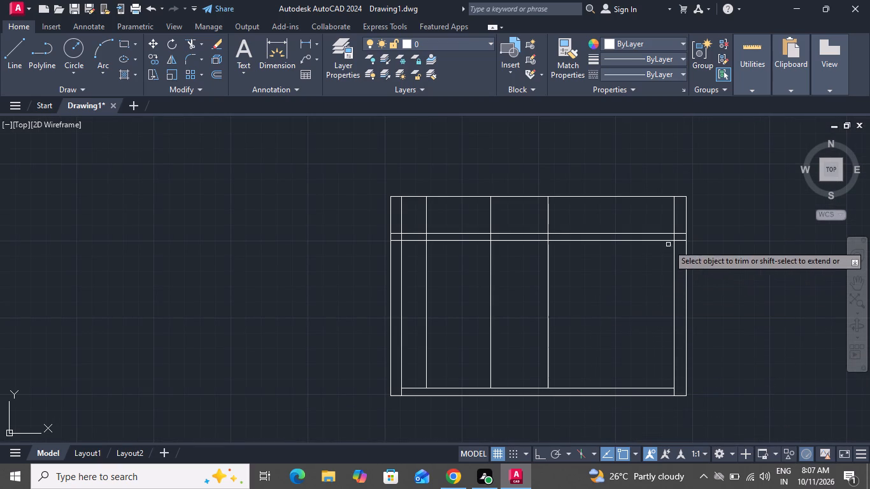
{"action": "scroll", "coordinate": [686, 216], "scroll_direction": "up", "scroll_amount": 1}
{"action": "scroll", "coordinate": [686, 216], "scroll_direction": "down", "scroll_amount": 1}
{"action": "scroll", "coordinate": [683, 229], "scroll_direction": "up", "scroll_amount": 3}
{"action": "left_click_drag", "start_coordinate": [660, 231], "coordinate": [660, 239]}
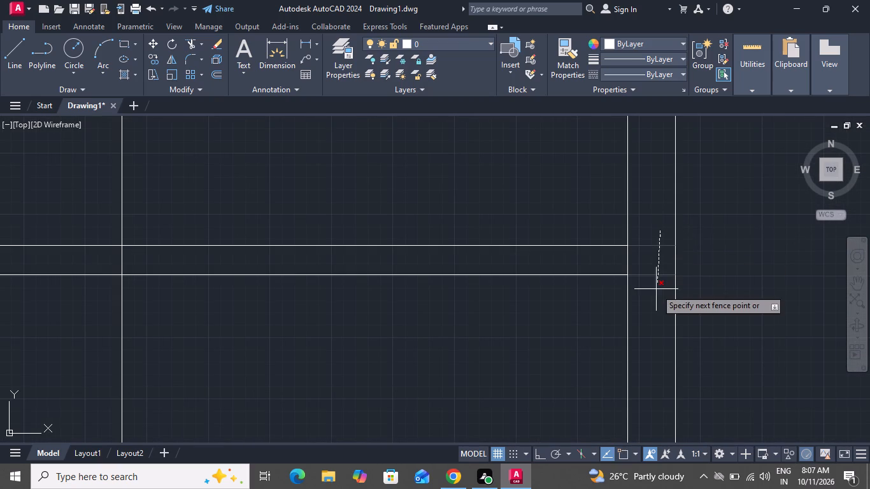
{"action": "left_click", "coordinate": [656, 294]}
Trim the two close upper level lines out of the stair-side end-wall strip and end the Trim command.
{"action": "scroll", "coordinate": [654, 299], "scroll_direction": "down", "scroll_amount": 3}
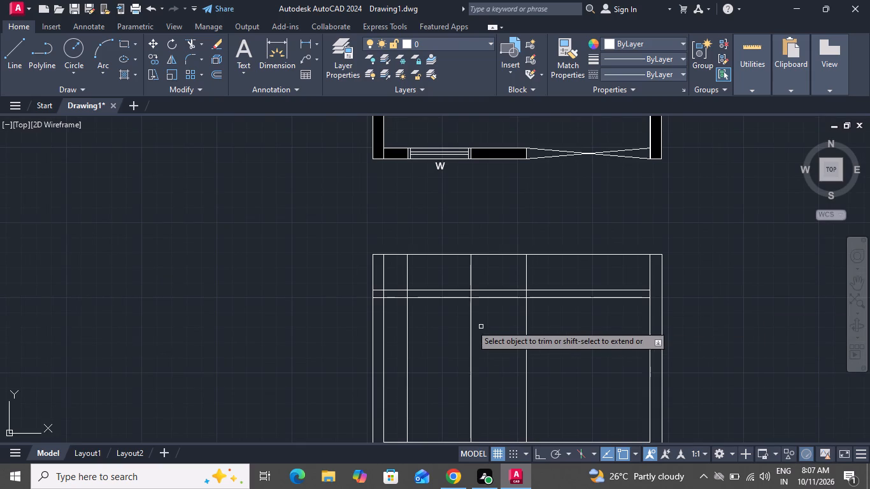
{"action": "scroll", "coordinate": [374, 296], "scroll_direction": "up", "scroll_amount": 3}
{"action": "left_click", "coordinate": [376, 257]}
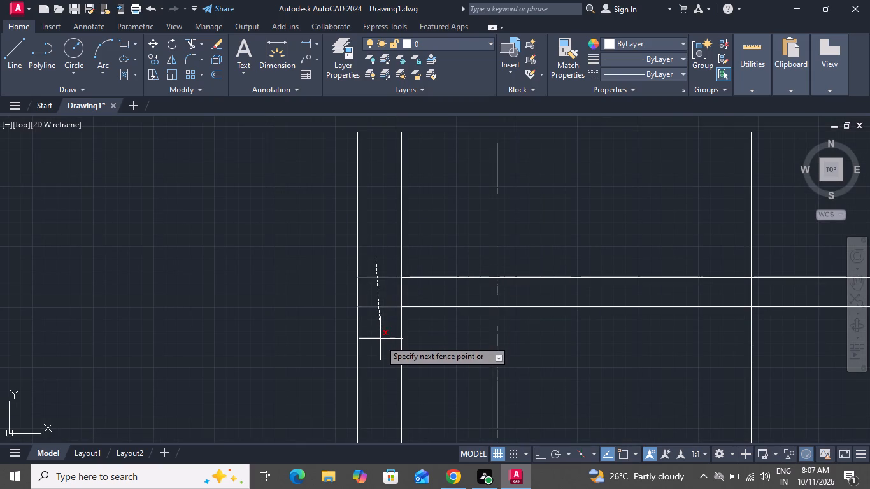
{"action": "left_click", "coordinate": [376, 348]}
{"action": "scroll", "coordinate": [446, 234], "scroll_direction": "up", "scroll_amount": 1}
{"action": "right_click", "coordinate": [446, 234]}
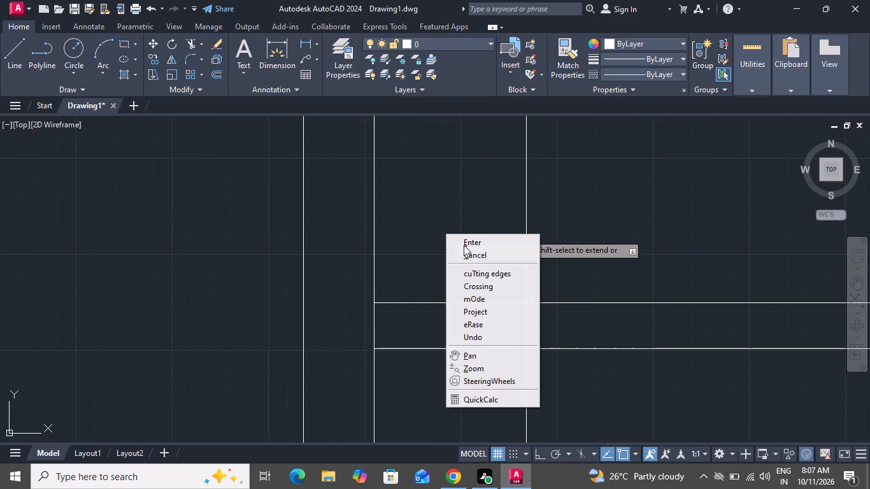
{"action": "left_click", "coordinate": [464, 250]}
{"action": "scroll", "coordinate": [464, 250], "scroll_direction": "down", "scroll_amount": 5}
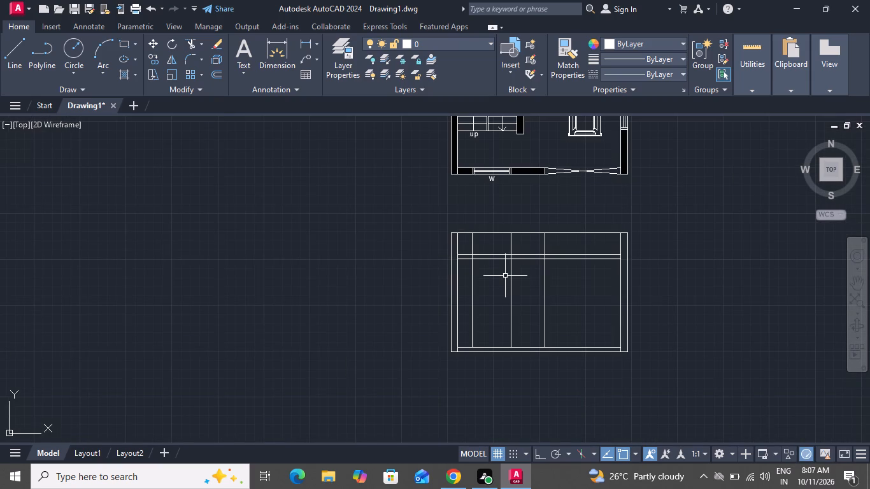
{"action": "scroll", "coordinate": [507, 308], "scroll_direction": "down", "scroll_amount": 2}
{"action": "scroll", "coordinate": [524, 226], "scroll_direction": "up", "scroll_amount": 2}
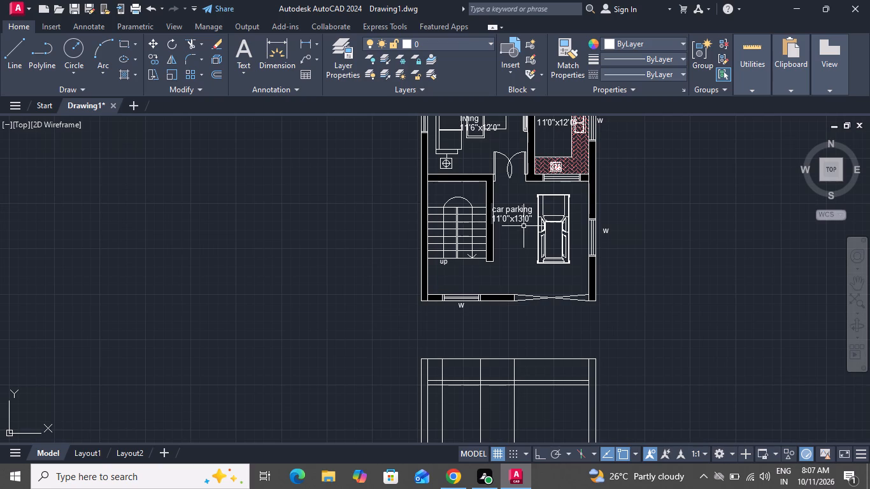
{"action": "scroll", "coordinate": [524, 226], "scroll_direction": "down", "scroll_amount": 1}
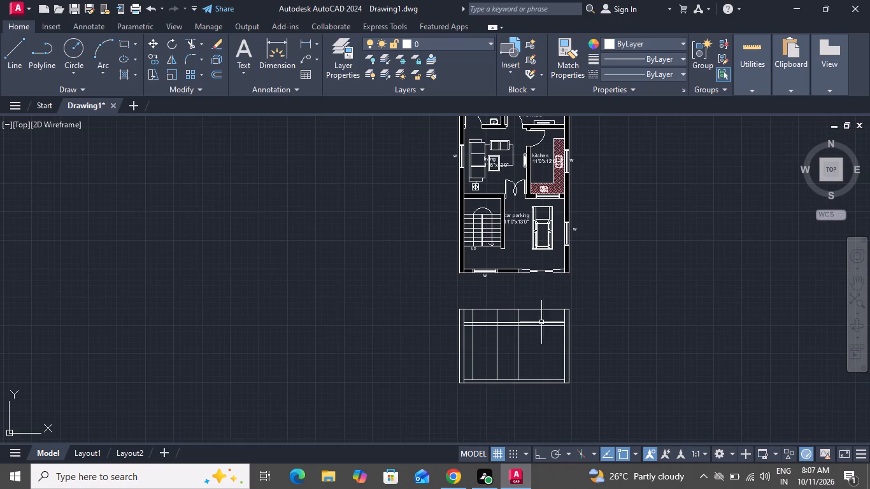
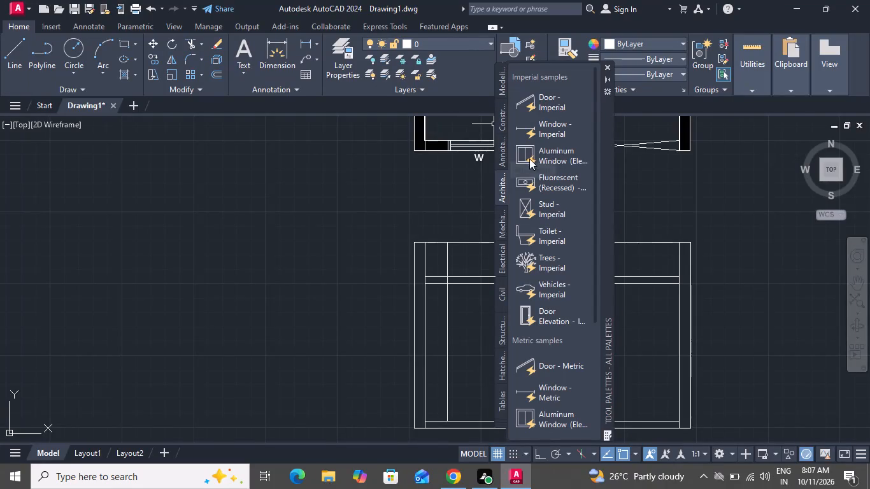
Insert the imperial Aluminum Window elevation block in the empty area beside the front elevation and close the tool palettes.
{"action": "left_click_drag", "start_coordinate": [534, 153], "coordinate": [348, 251]}
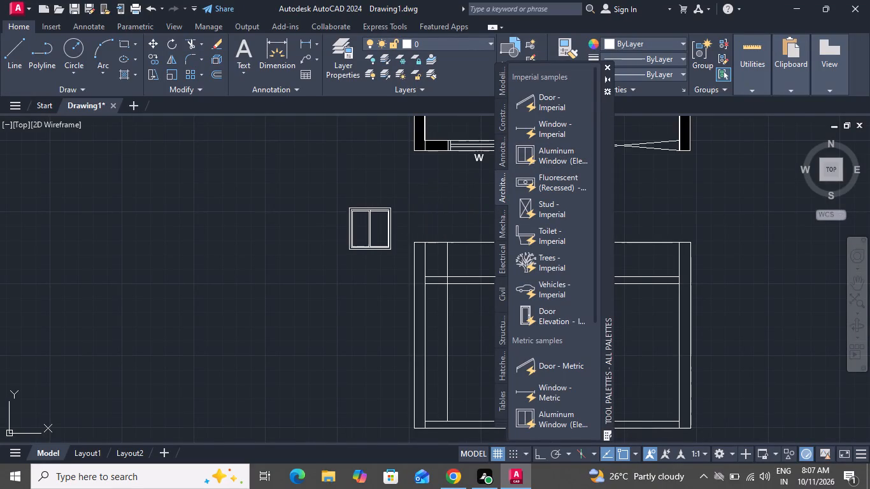
{"action": "left_click_drag", "start_coordinate": [348, 251], "coordinate": [342, 256]}
{"action": "left_click", "coordinate": [609, 69]}
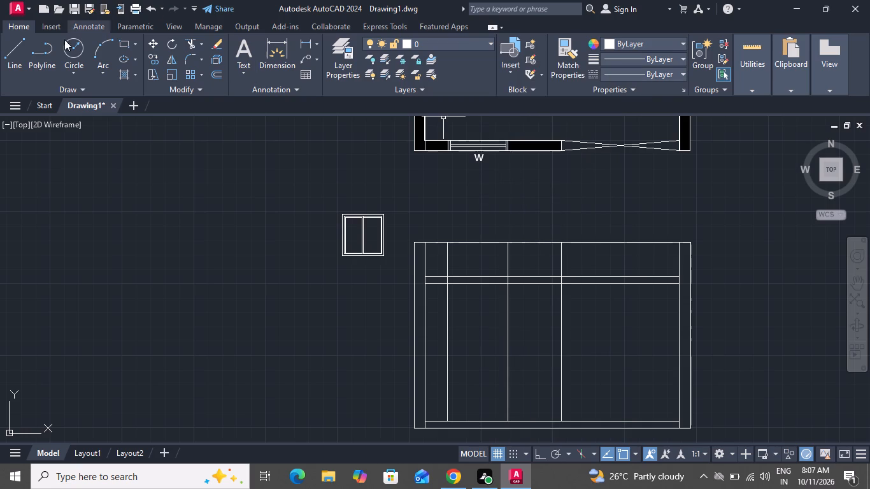
Draw a 3' guide line upward from the elevation's floor line, midway between the two window projection lines.
{"action": "left_click", "coordinate": [10, 52]}
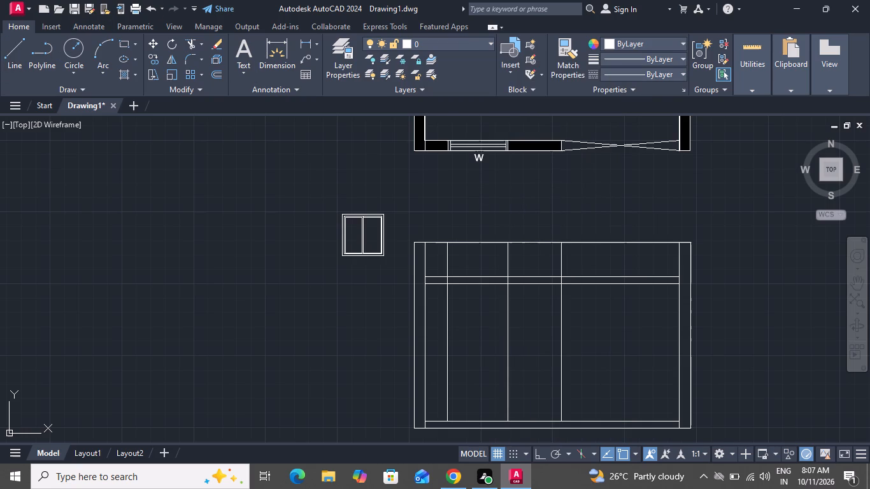
{"action": "scroll", "coordinate": [480, 420], "scroll_direction": "up", "scroll_amount": 2}
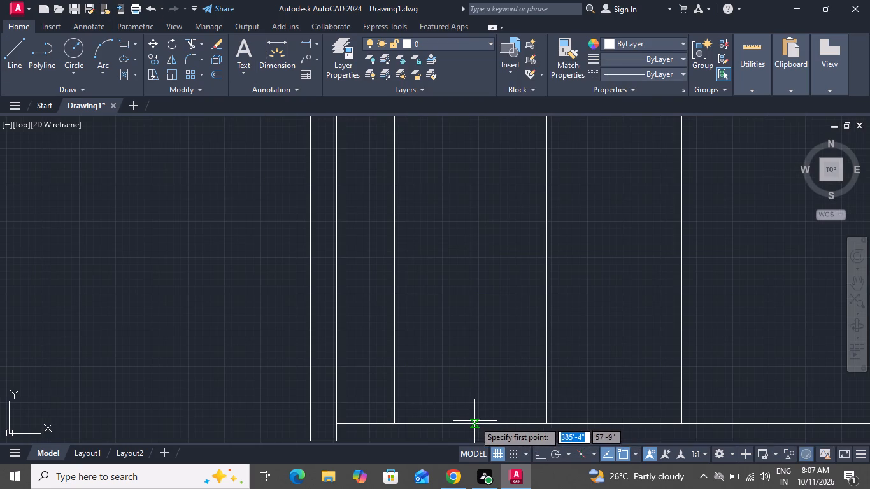
{"action": "left_click", "coordinate": [473, 424]}
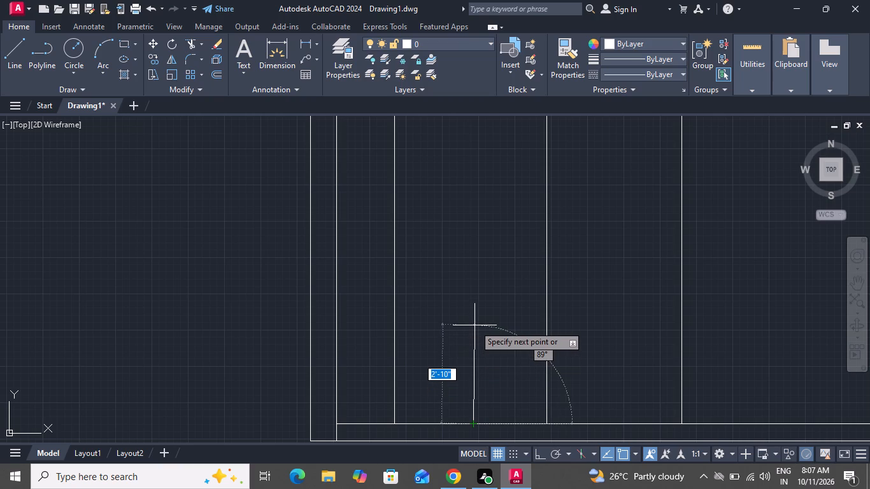
{"action": "type", "text": "3'"}
{"action": "key", "text": "Return"}
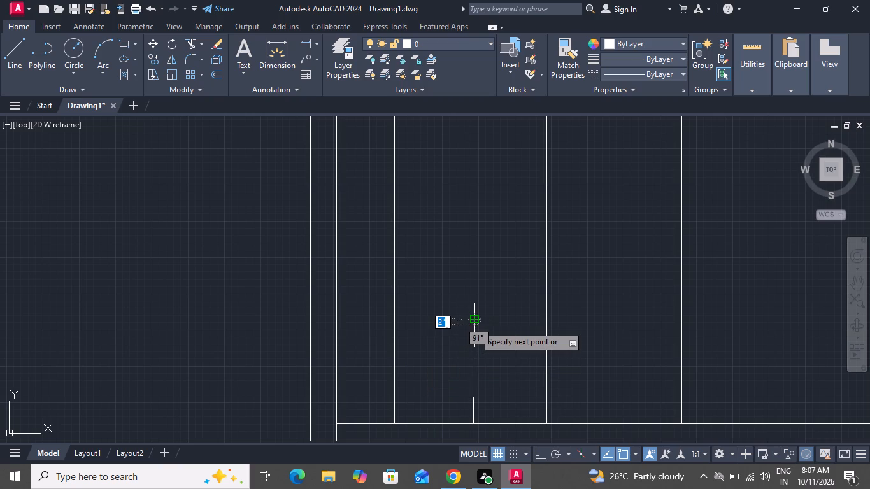
{"action": "right_click", "coordinate": [474, 325]}
{"action": "left_click", "coordinate": [490, 205]}
Move the window block into the elevation so its sill sits at the top of the 3' guide line.
{"action": "scroll", "coordinate": [476, 315], "scroll_direction": "down", "scroll_amount": 3}
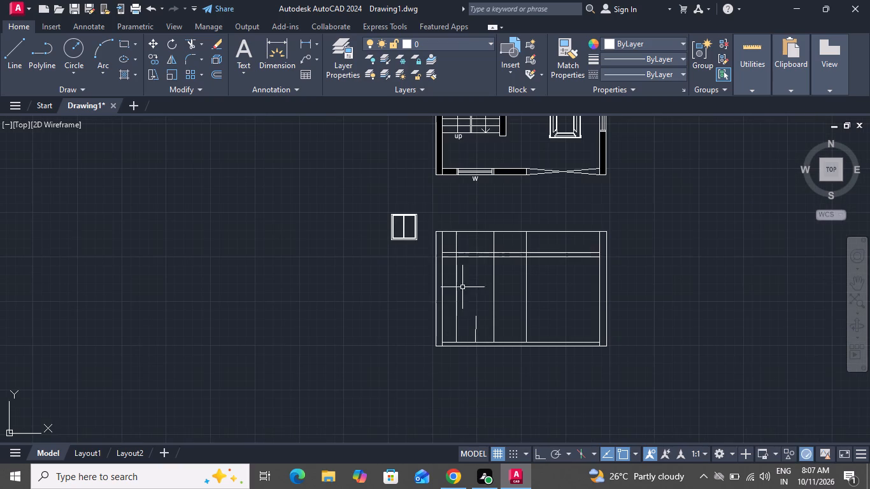
{"action": "left_click_drag", "start_coordinate": [423, 207], "coordinate": [419, 215]}
{"action": "left_click", "coordinate": [373, 257]}
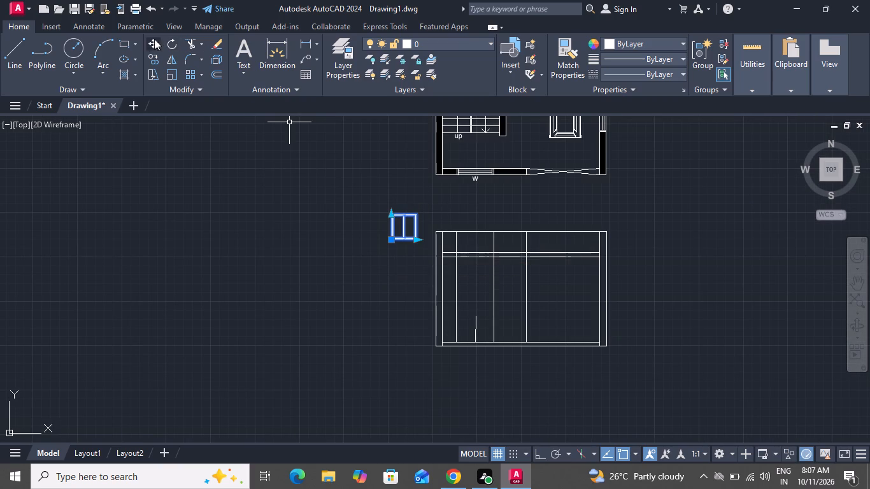
{"action": "left_click", "coordinate": [149, 41]}
{"action": "left_click", "coordinate": [415, 234]}
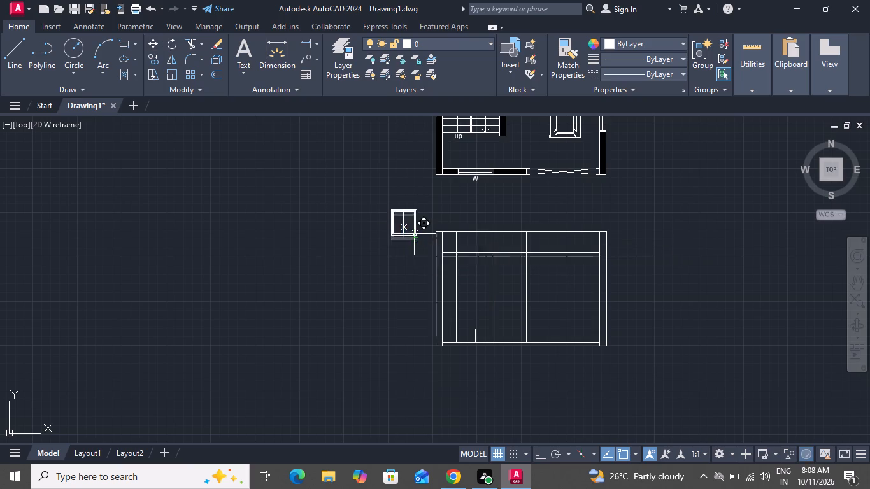
{"action": "scroll", "coordinate": [487, 310], "scroll_direction": "up", "scroll_amount": 4}
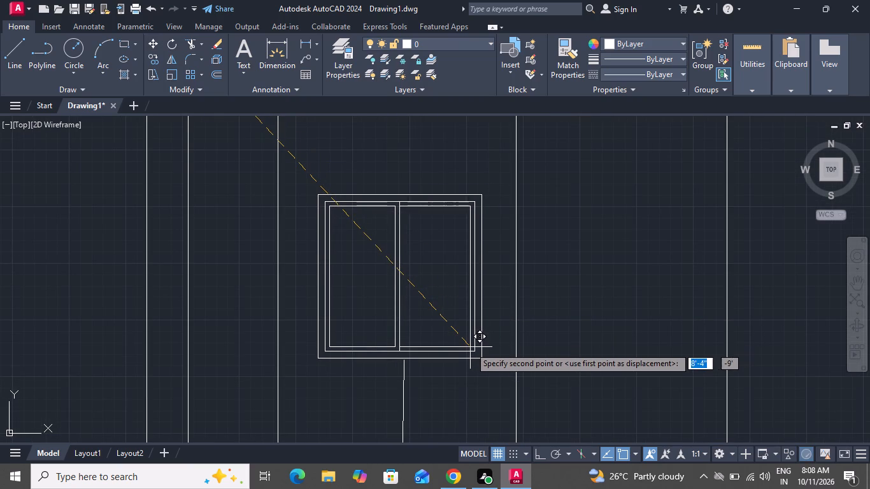
{"action": "left_click", "coordinate": [470, 347]}
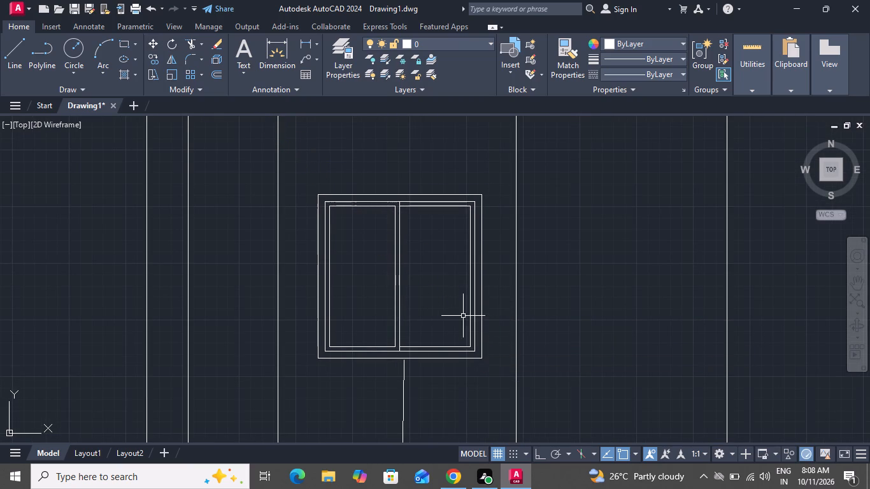
Stretch the window block to 3'-6" wide and raise its top edge beyond the 3'-6" height.
{"action": "left_click", "coordinate": [472, 303]}
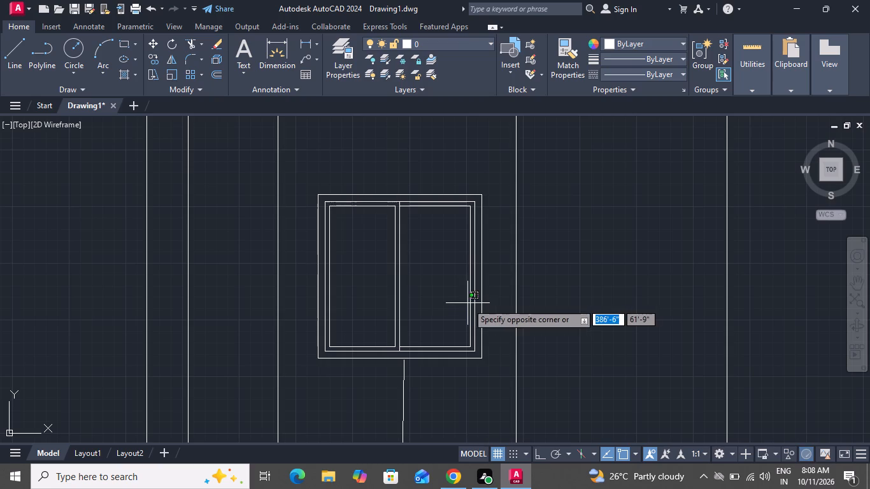
{"action": "left_click", "coordinate": [467, 303]}
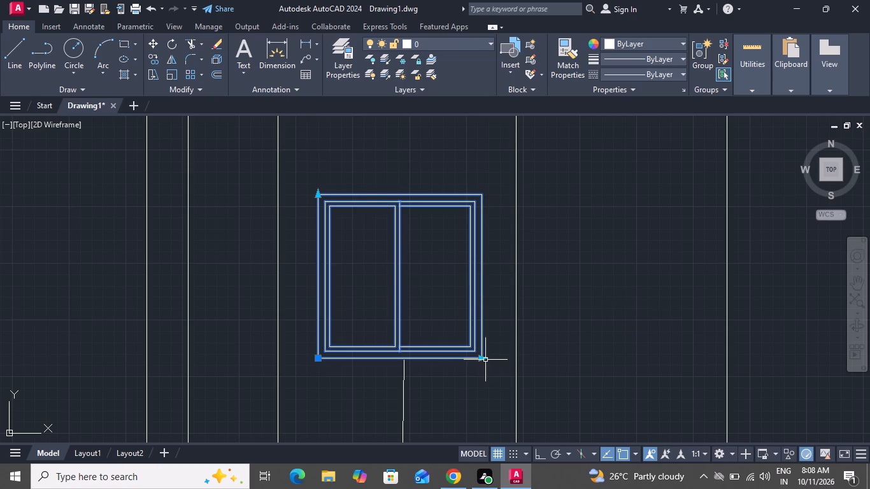
{"action": "left_click_drag", "start_coordinate": [482, 360], "coordinate": [490, 358]}
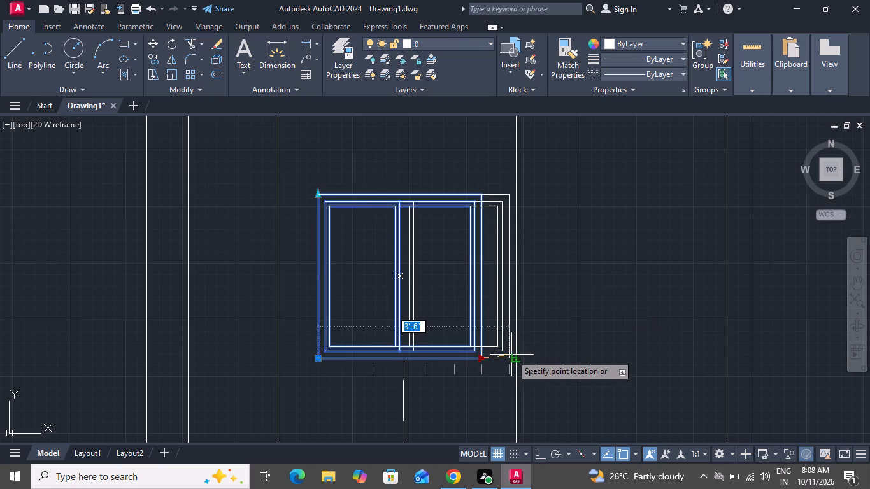
{"action": "left_click", "coordinate": [512, 355]}
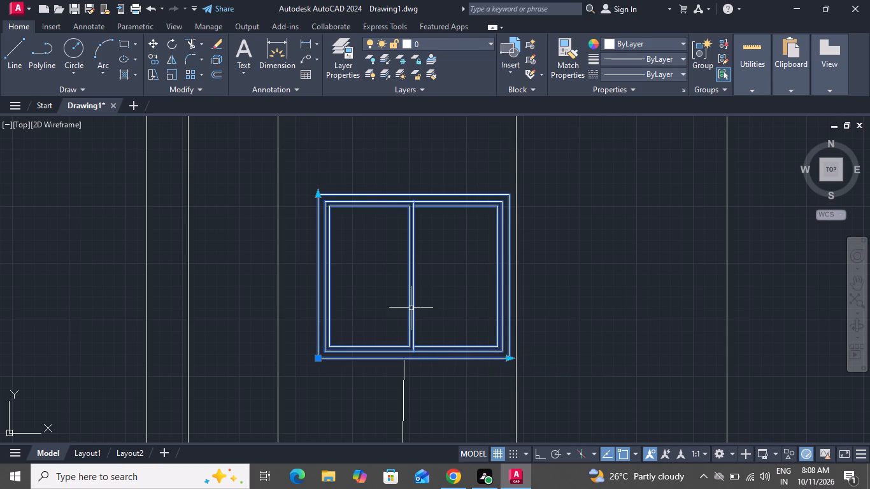
{"action": "scroll", "coordinate": [417, 311], "scroll_direction": "down", "scroll_amount": 1}
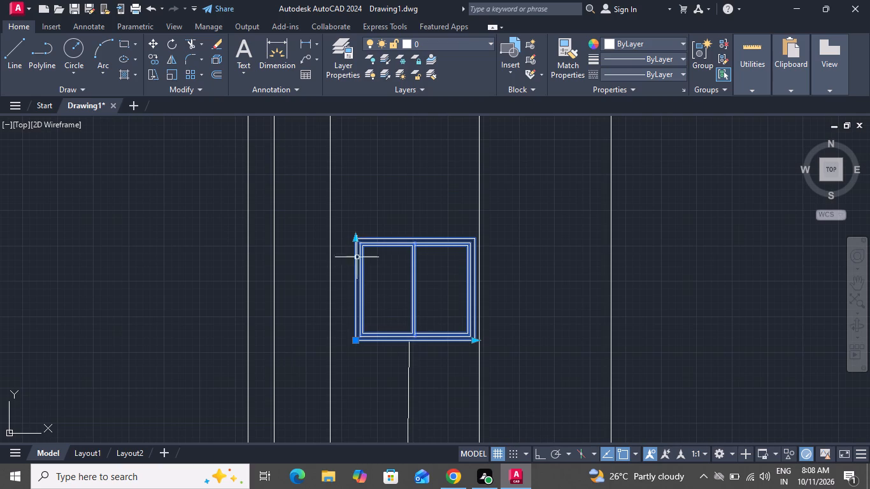
{"action": "left_click", "coordinate": [356, 238]}
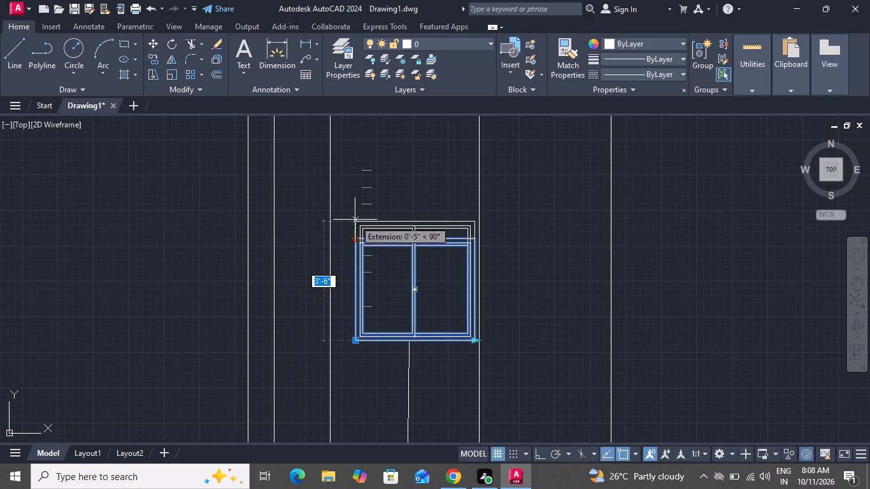
{"action": "left_click", "coordinate": [355, 209]}
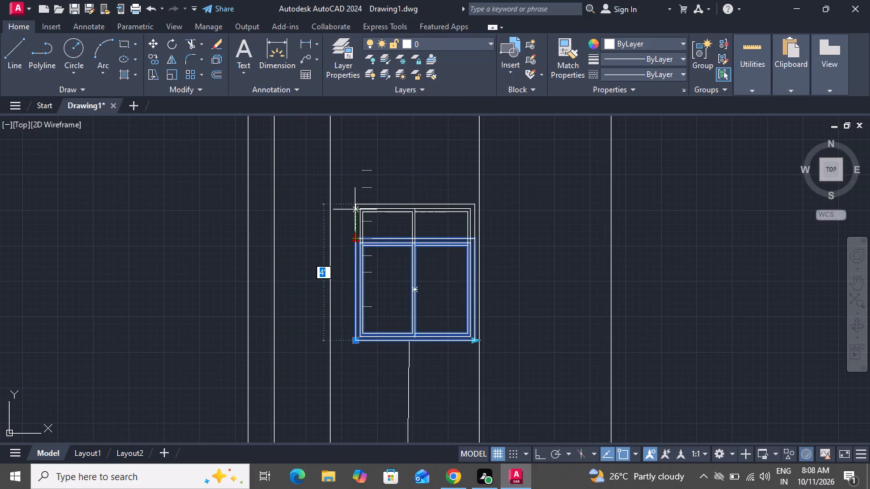
Move the window block horizontally so its left edge lies on the left window projection line.
{"action": "left_click", "coordinate": [160, 44]}
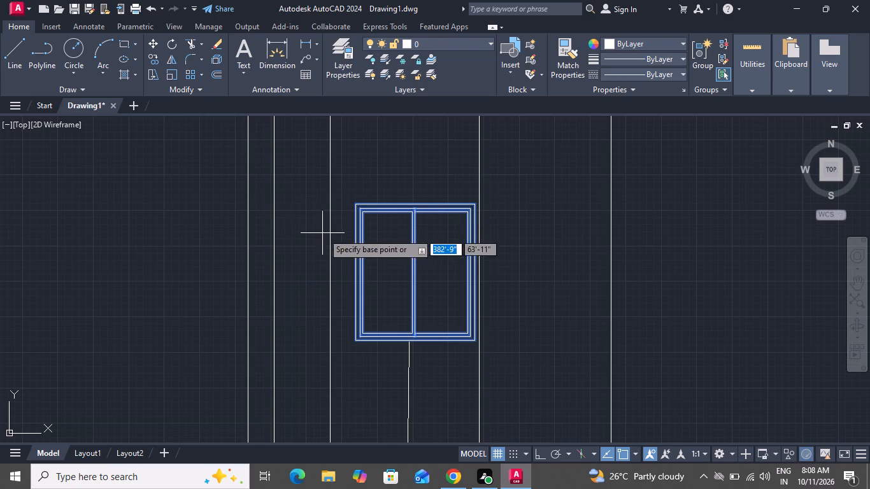
{"action": "left_click", "coordinate": [353, 273]}
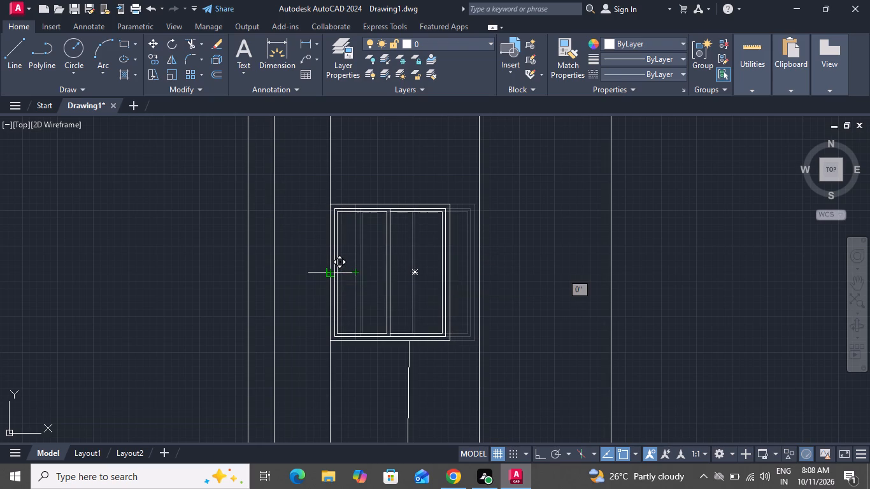
{"action": "left_click", "coordinate": [333, 273]}
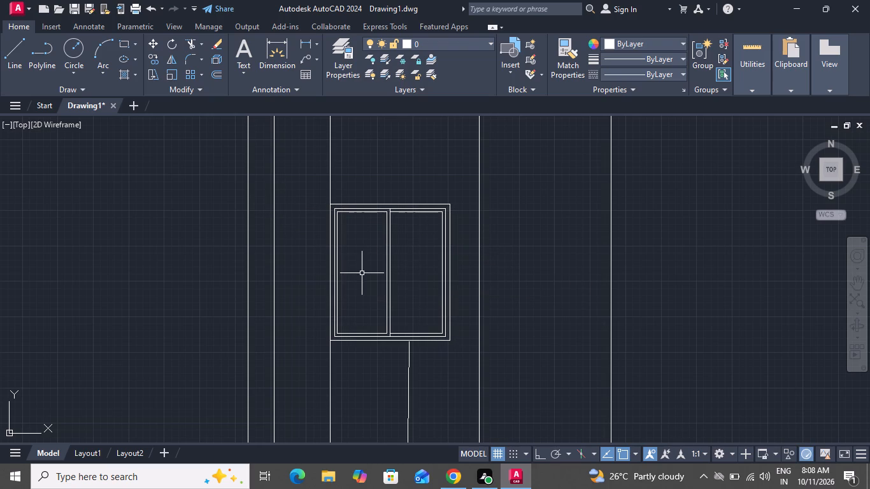
Stretch the window block's right side to the right window projection line, making it 4'-6" wide.
{"action": "left_click", "coordinate": [387, 270]}
{"action": "left_click", "coordinate": [450, 342]}
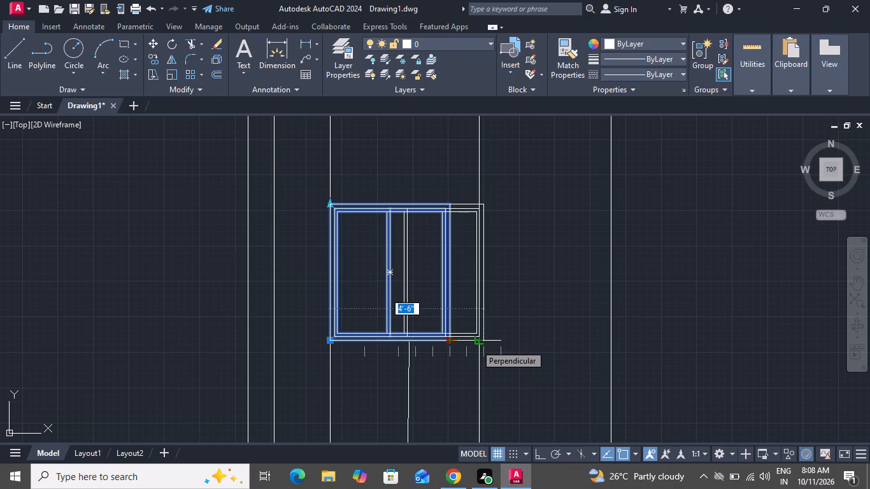
{"action": "scroll", "coordinate": [476, 344], "scroll_direction": "up", "scroll_amount": 3}
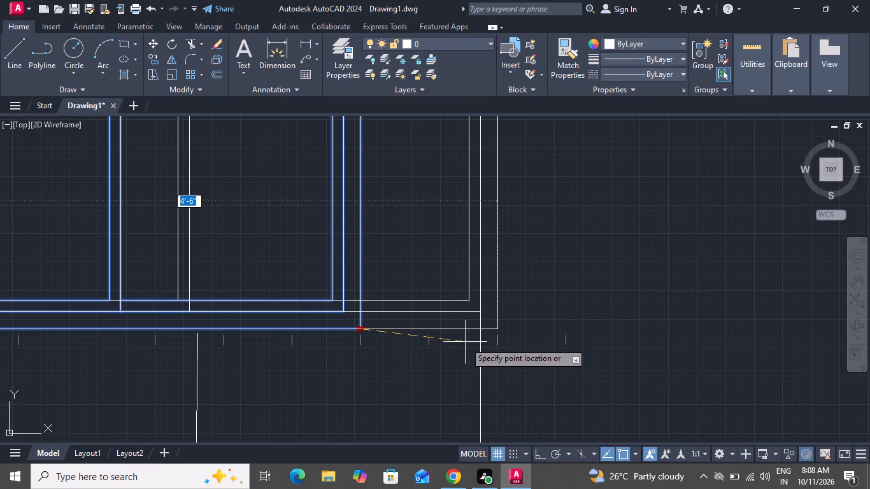
{"action": "left_click", "coordinate": [468, 333]}
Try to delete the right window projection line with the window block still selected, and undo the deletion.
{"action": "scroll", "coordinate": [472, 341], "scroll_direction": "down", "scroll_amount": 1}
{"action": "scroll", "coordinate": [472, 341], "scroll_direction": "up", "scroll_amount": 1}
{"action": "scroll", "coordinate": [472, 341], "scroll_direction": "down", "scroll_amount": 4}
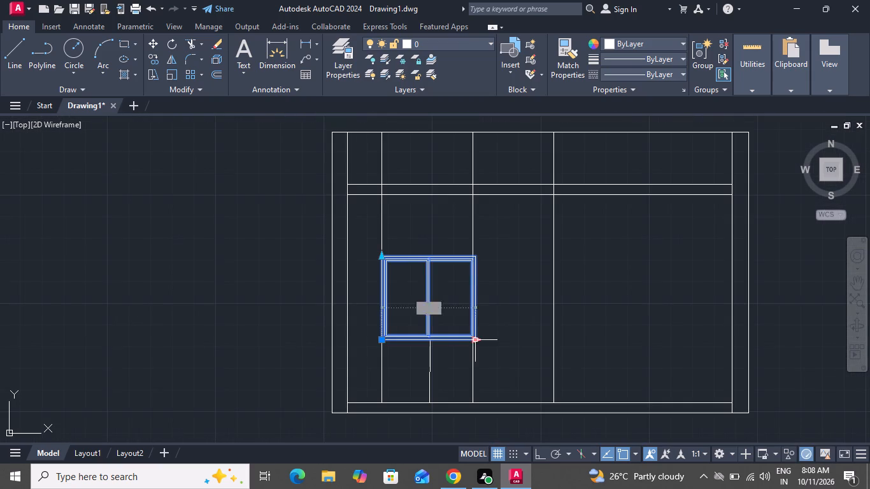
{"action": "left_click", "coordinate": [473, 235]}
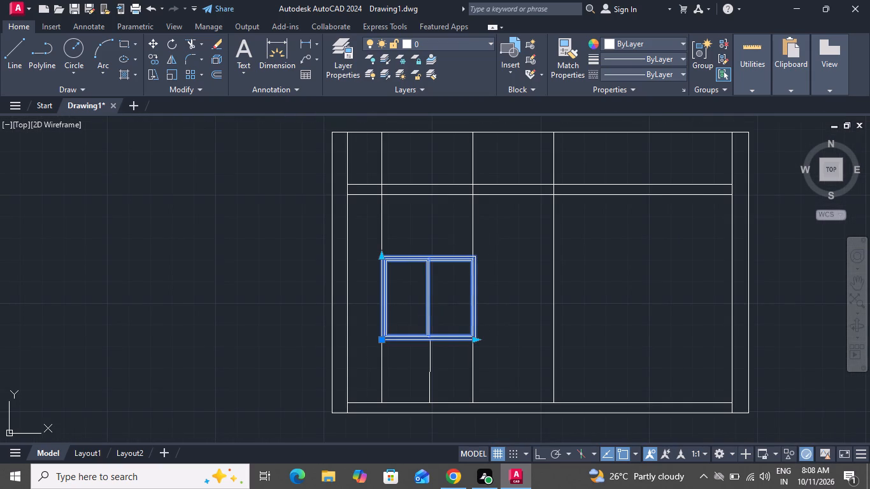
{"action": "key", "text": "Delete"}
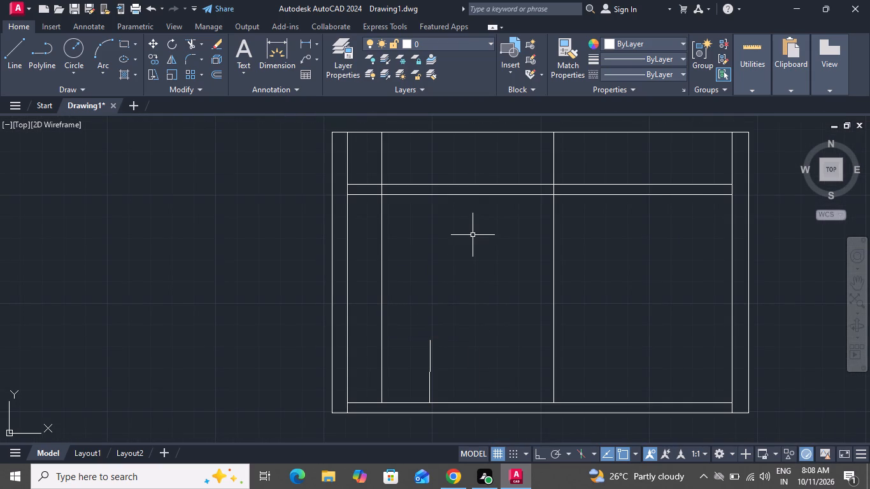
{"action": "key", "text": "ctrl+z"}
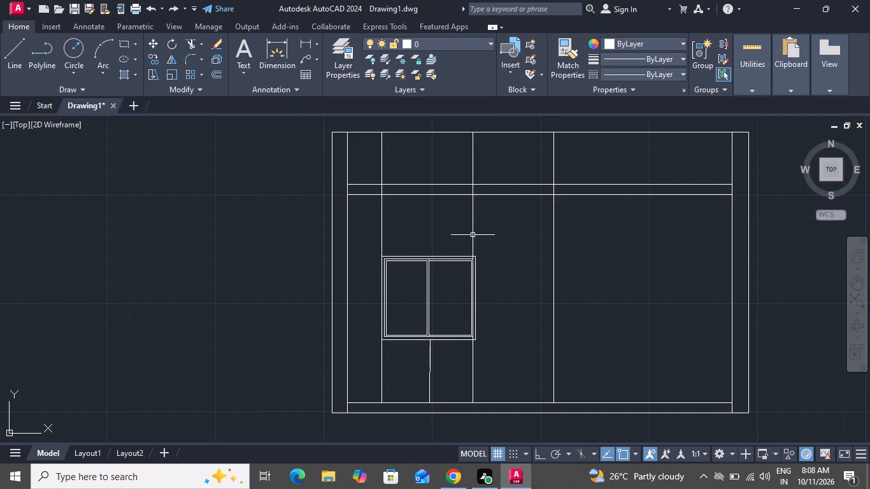
Delete the two vertical projection lines along the window's sides and the short guide line below its sill.
{"action": "left_click", "coordinate": [473, 235]}
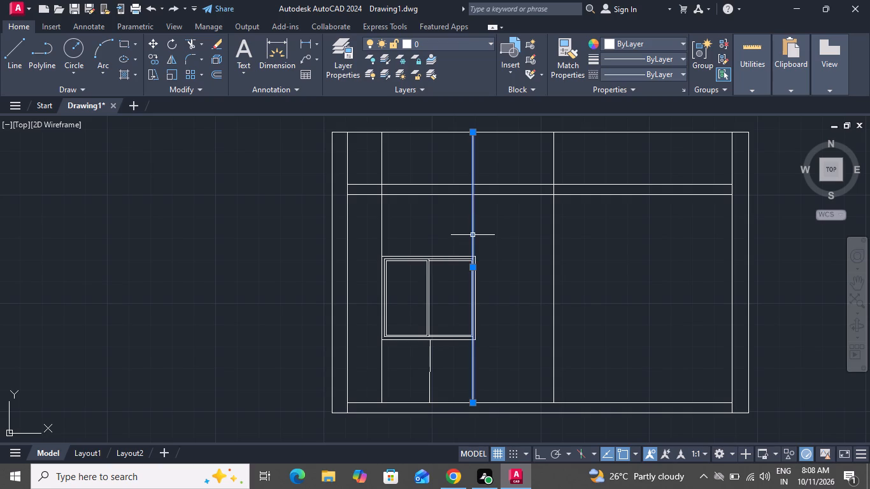
{"action": "key", "text": "Delete"}
{"action": "left_click", "coordinate": [383, 225]}
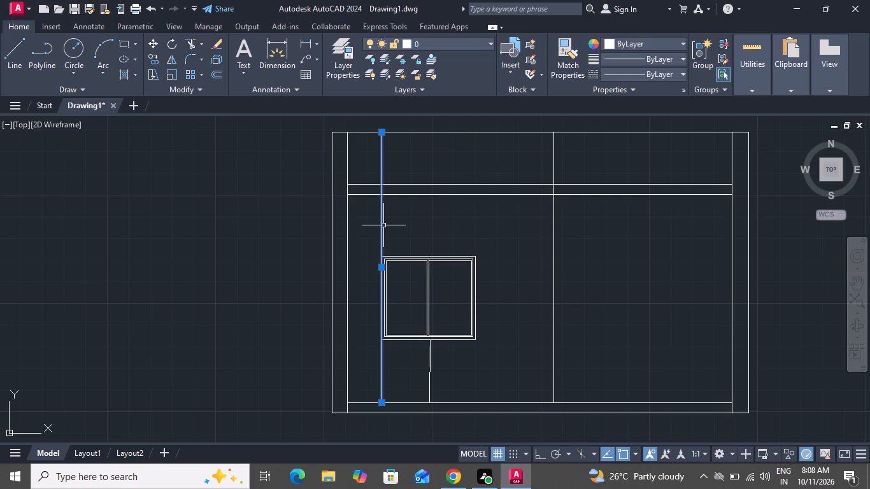
{"action": "key", "text": "Delete"}
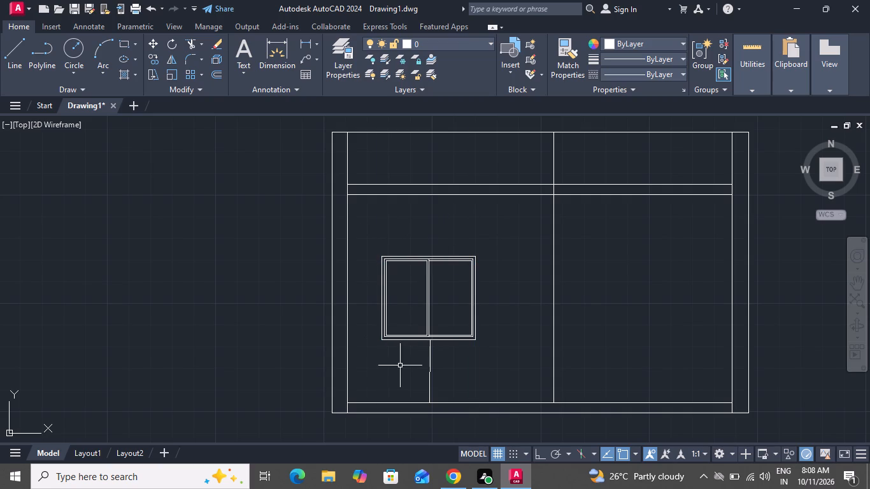
{"action": "left_click", "coordinate": [400, 365]}
{"action": "left_click", "coordinate": [474, 365]}
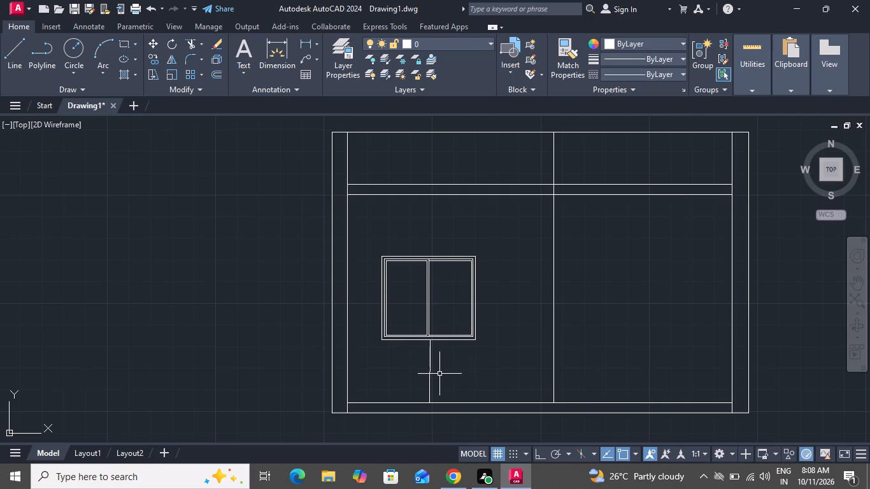
{"action": "left_click", "coordinate": [429, 378]}
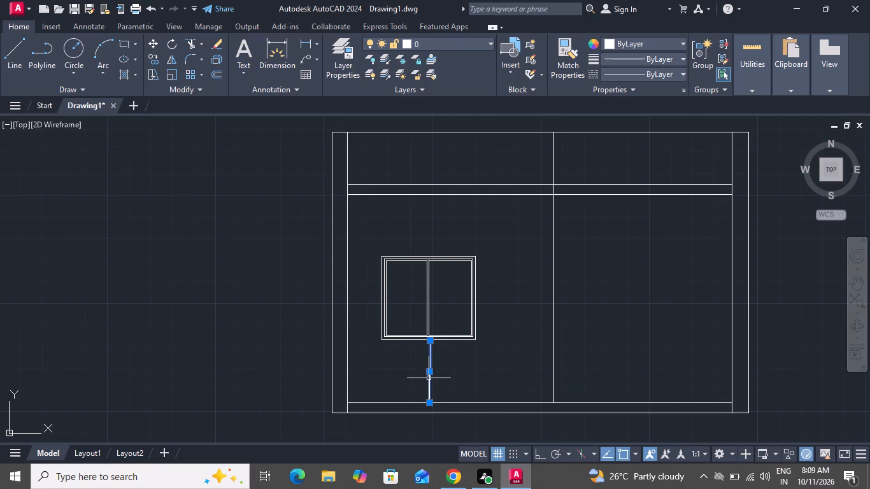
{"action": "key", "text": "Delete"}
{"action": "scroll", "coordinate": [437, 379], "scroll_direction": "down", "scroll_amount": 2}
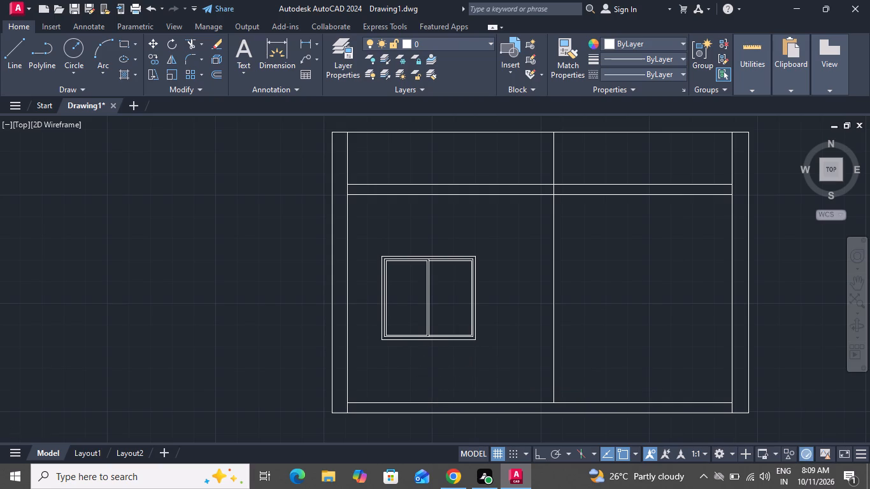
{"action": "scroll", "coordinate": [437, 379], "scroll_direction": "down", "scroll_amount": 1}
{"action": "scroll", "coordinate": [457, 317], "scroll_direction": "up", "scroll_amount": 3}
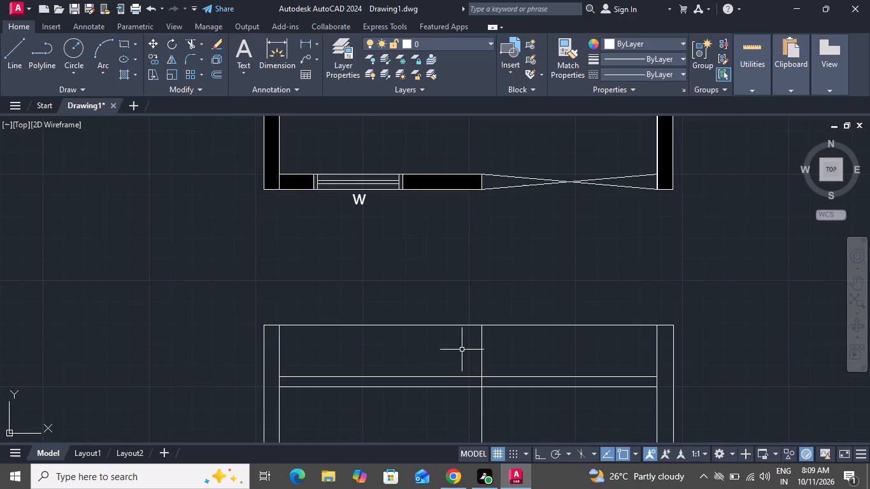
Hatch both parts of the narrow horizontal slab band in the front elevation with the AR-CONC pattern.
{"action": "scroll", "coordinate": [462, 350], "scroll_direction": "down", "scroll_amount": 2}
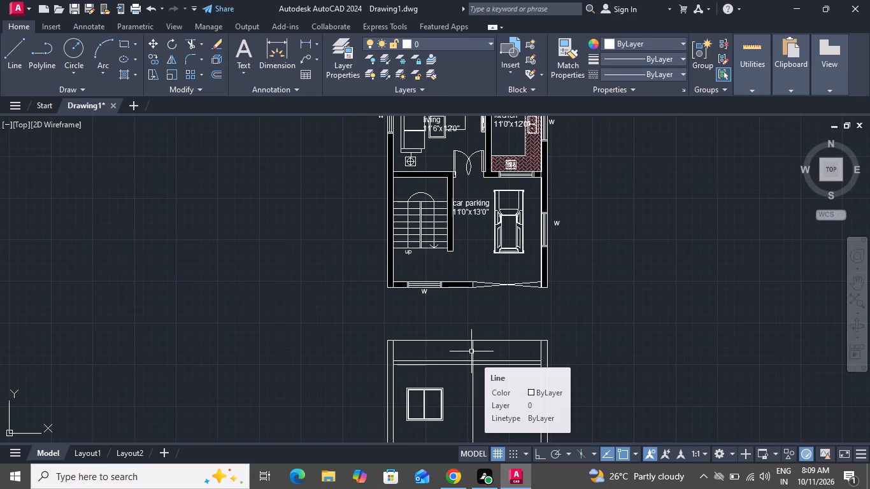
{"action": "scroll", "coordinate": [471, 353], "scroll_direction": "up", "scroll_amount": 2}
{"action": "scroll", "coordinate": [471, 353], "scroll_direction": "down", "scroll_amount": 1}
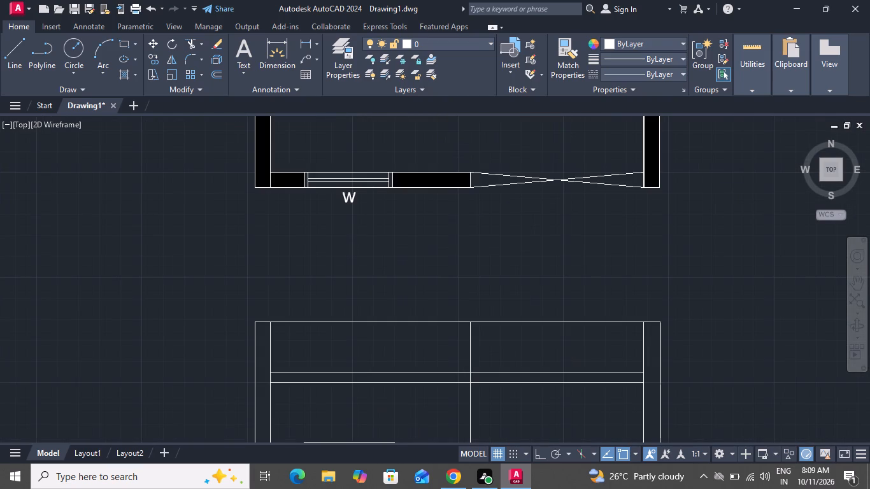
{"action": "left_click", "coordinate": [127, 71]}
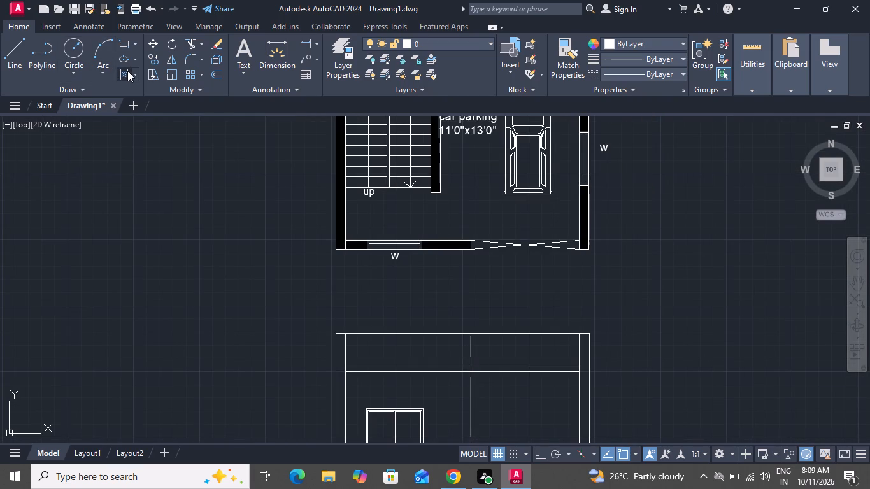
{"action": "scroll", "coordinate": [225, 81], "scroll_direction": "down", "scroll_amount": 2}
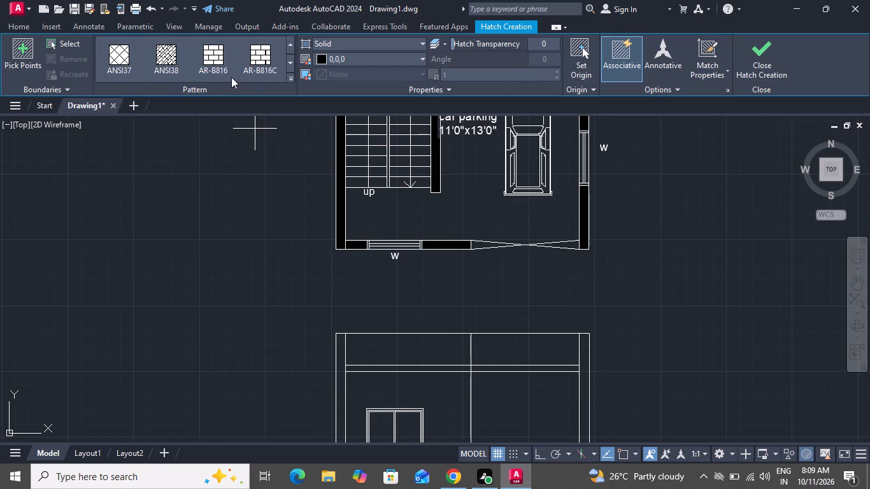
{"action": "scroll", "coordinate": [259, 63], "scroll_direction": "down", "scroll_amount": 2}
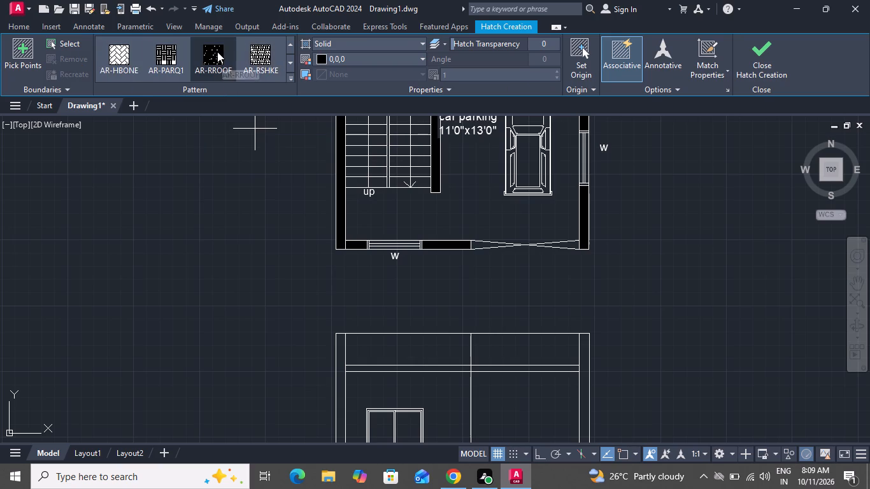
{"action": "scroll", "coordinate": [222, 64], "scroll_direction": "down", "scroll_amount": 5}
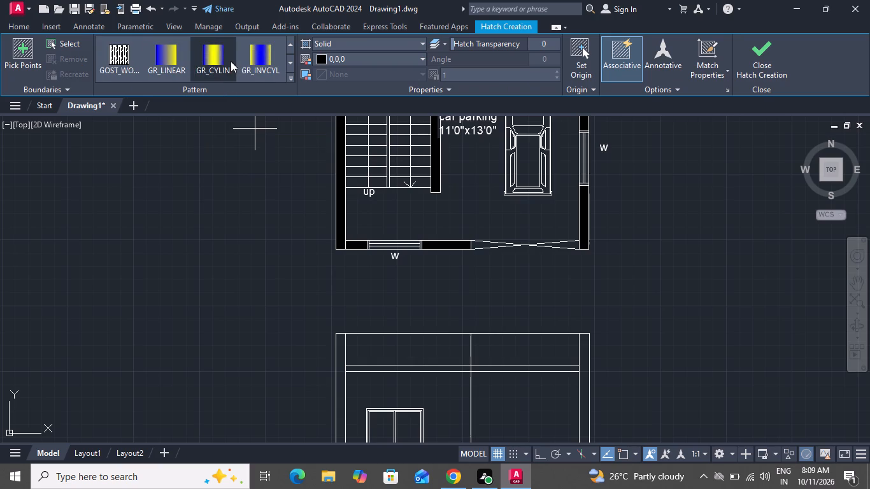
{"action": "scroll", "coordinate": [231, 61], "scroll_direction": "down", "scroll_amount": 3}
{"action": "scroll", "coordinate": [231, 62], "scroll_direction": "up", "scroll_amount": 1}
{"action": "scroll", "coordinate": [231, 62], "scroll_direction": "down", "scroll_amount": 1}
{"action": "scroll", "coordinate": [231, 62], "scroll_direction": "up", "scroll_amount": 2}
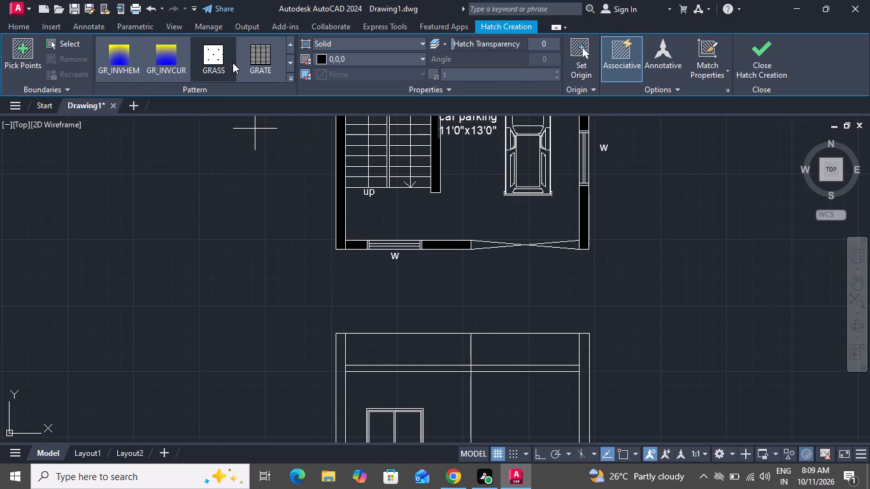
{"action": "scroll", "coordinate": [233, 62], "scroll_direction": "up", "scroll_amount": 1}
{"action": "scroll", "coordinate": [233, 62], "scroll_direction": "down", "scroll_amount": 1}
{"action": "scroll", "coordinate": [233, 62], "scroll_direction": "up", "scroll_amount": 7}
{"action": "scroll", "coordinate": [236, 65], "scroll_direction": "down", "scroll_amount": 1}
{"action": "scroll", "coordinate": [236, 65], "scroll_direction": "up", "scroll_amount": 1}
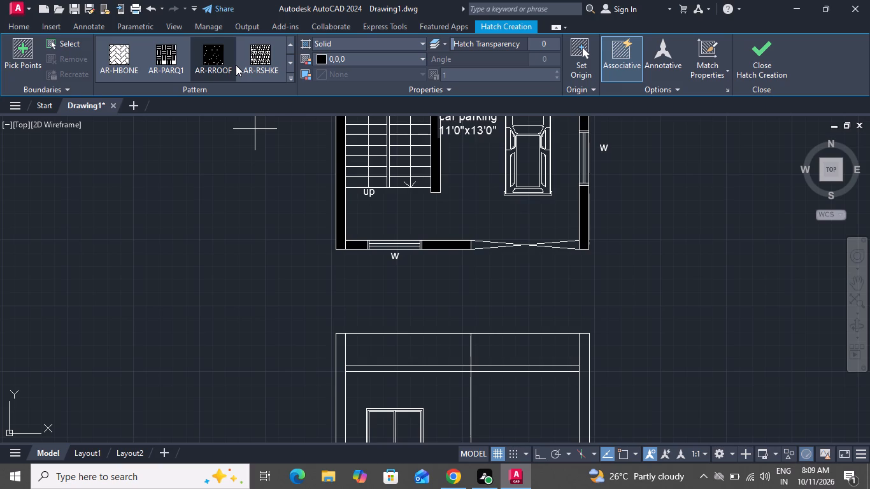
{"action": "scroll", "coordinate": [245, 67], "scroll_direction": "up", "scroll_amount": 4}
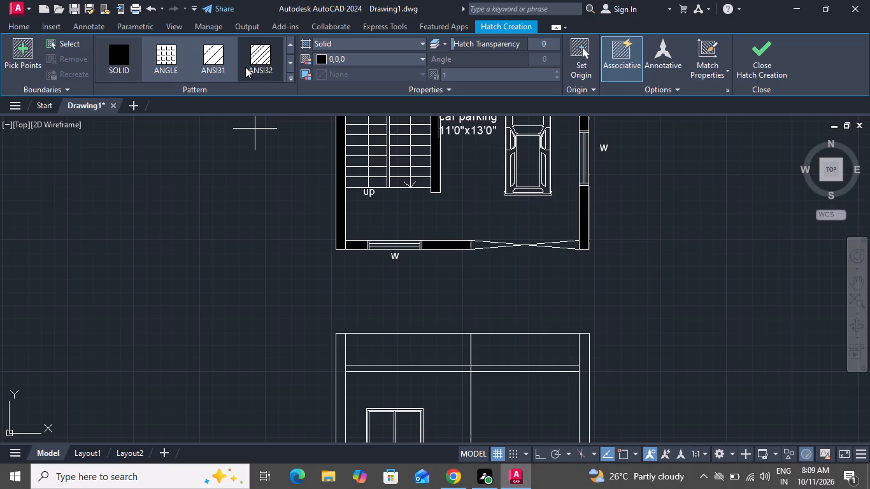
{"action": "scroll", "coordinate": [245, 67], "scroll_direction": "up", "scroll_amount": 5}
{"action": "scroll", "coordinate": [218, 71], "scroll_direction": "down", "scroll_amount": 1}
{"action": "scroll", "coordinate": [218, 71], "scroll_direction": "up", "scroll_amount": 2}
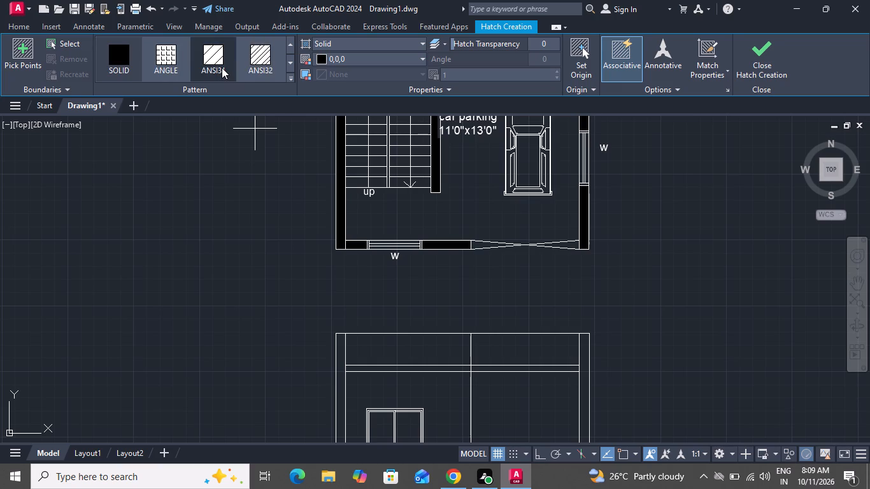
{"action": "scroll", "coordinate": [222, 67], "scroll_direction": "down", "scroll_amount": 2}
{"action": "scroll", "coordinate": [222, 67], "scroll_direction": "up", "scroll_amount": 1}
{"action": "scroll", "coordinate": [222, 67], "scroll_direction": "down", "scroll_amount": 1}
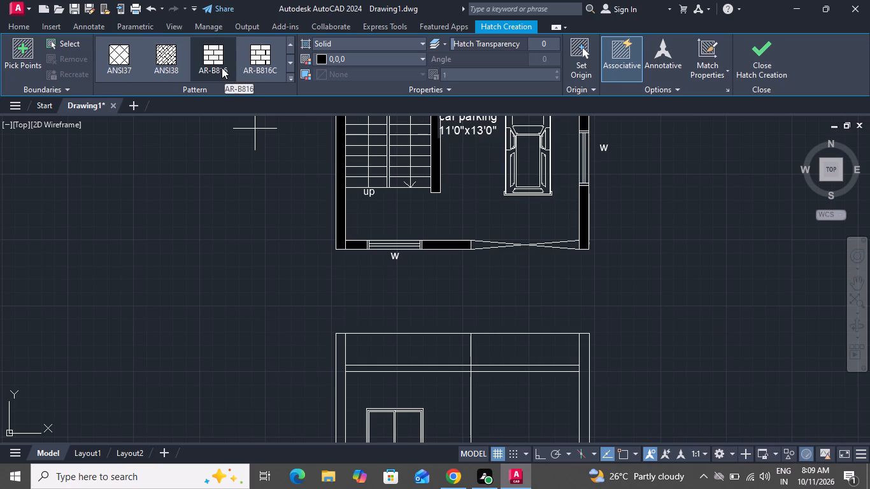
{"action": "scroll", "coordinate": [222, 67], "scroll_direction": "up", "scroll_amount": 1}
{"action": "scroll", "coordinate": [222, 67], "scroll_direction": "down", "scroll_amount": 2}
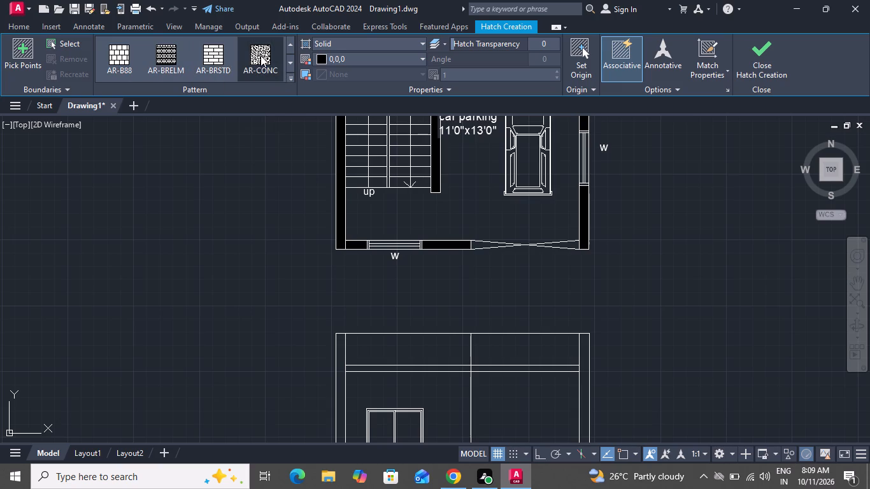
{"action": "left_click", "coordinate": [260, 55]}
{"action": "scroll", "coordinate": [403, 267], "scroll_direction": "down", "scroll_amount": 1}
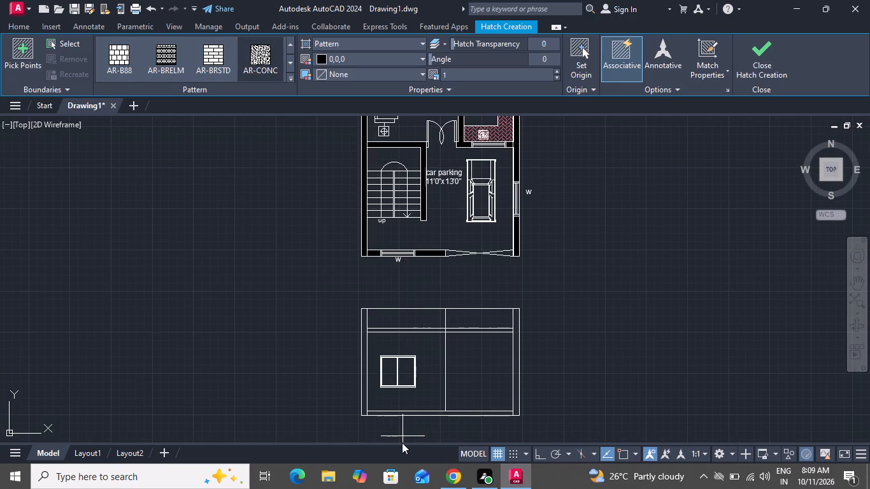
{"action": "scroll", "coordinate": [402, 443], "scroll_direction": "up", "scroll_amount": 4}
{"action": "scroll", "coordinate": [413, 368], "scroll_direction": "up", "scroll_amount": 3}
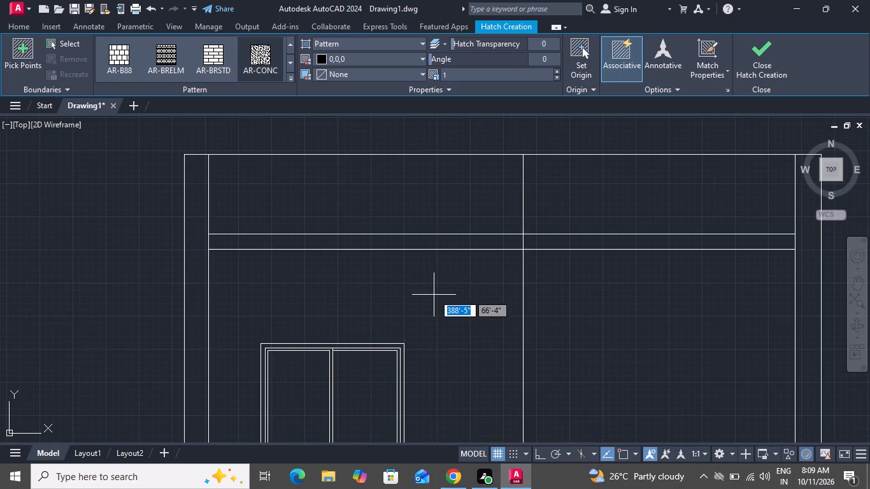
{"action": "left_click", "coordinate": [441, 239]}
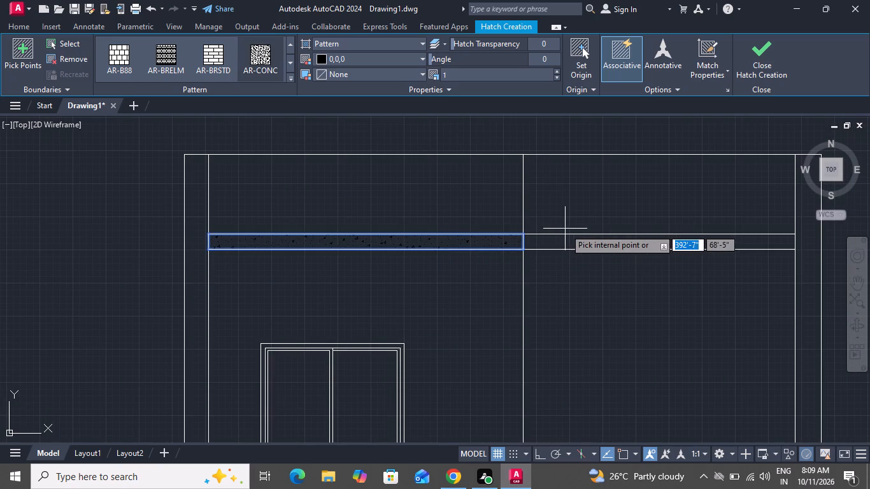
{"action": "left_click", "coordinate": [563, 244]}
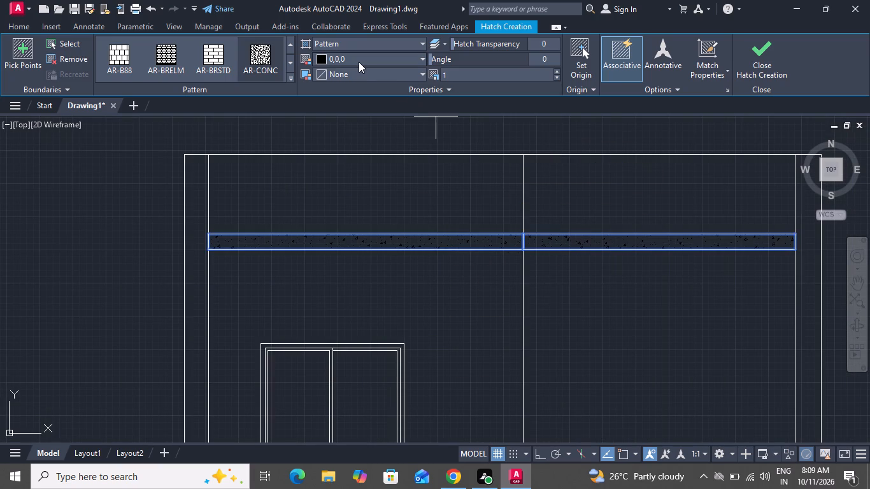
Set the slab hatch colour to ByLayer and finish the hatch.
{"action": "left_click", "coordinate": [359, 62]}
{"action": "left_click", "coordinate": [322, 76]}
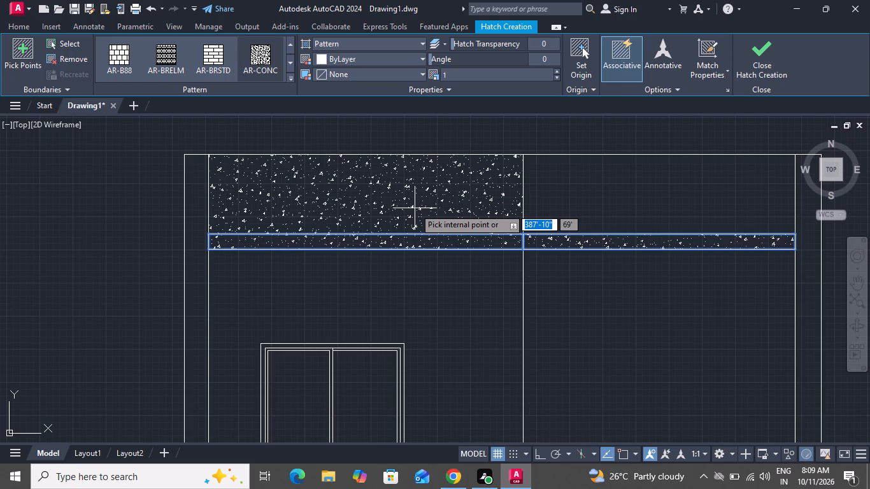
{"action": "scroll", "coordinate": [24, 242], "scroll_direction": "up", "scroll_amount": 1}
{"action": "right_click", "coordinate": [24, 242]}
{"action": "left_click", "coordinate": [61, 269]}
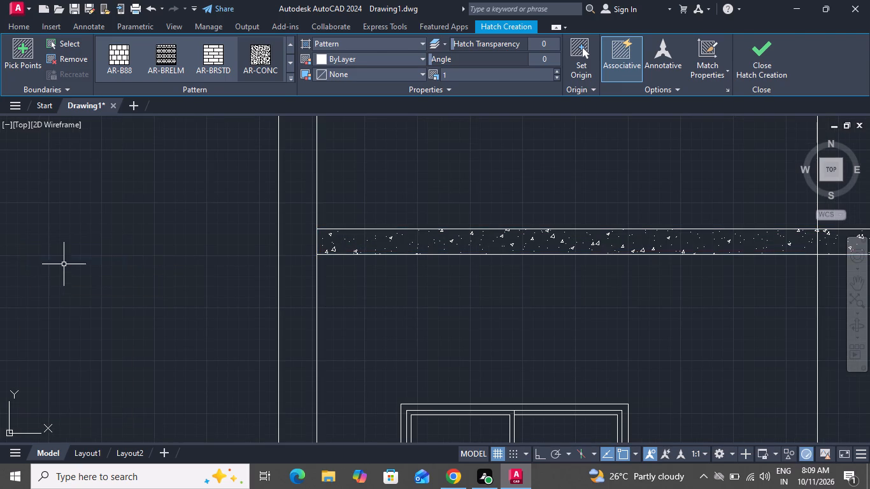
Trim the elevation's middle vertical line between the top edge and the slab band.
{"action": "left_click", "coordinate": [188, 41]}
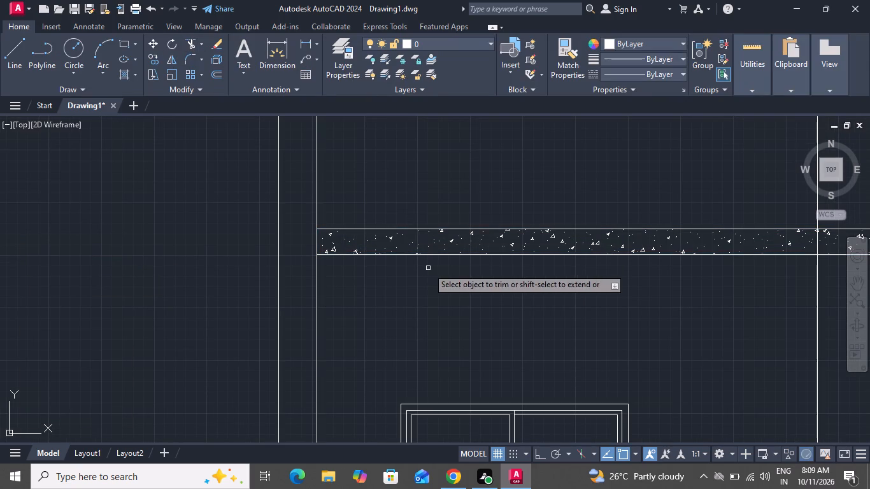
{"action": "scroll", "coordinate": [428, 268], "scroll_direction": "up", "scroll_amount": 1}
{"action": "scroll", "coordinate": [428, 268], "scroll_direction": "down", "scroll_amount": 1}
{"action": "scroll", "coordinate": [499, 263], "scroll_direction": "up", "scroll_amount": 1}
{"action": "scroll", "coordinate": [570, 258], "scroll_direction": "down", "scroll_amount": 1}
{"action": "scroll", "coordinate": [554, 273], "scroll_direction": "up", "scroll_amount": 1}
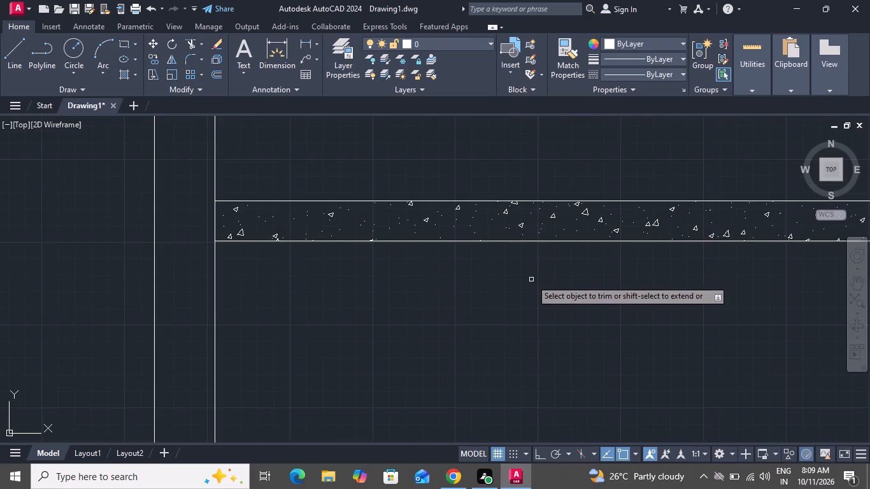
{"action": "scroll", "coordinate": [508, 294], "scroll_direction": "down", "scroll_amount": 2}
{"action": "scroll", "coordinate": [447, 327], "scroll_direction": "down", "scroll_amount": 2}
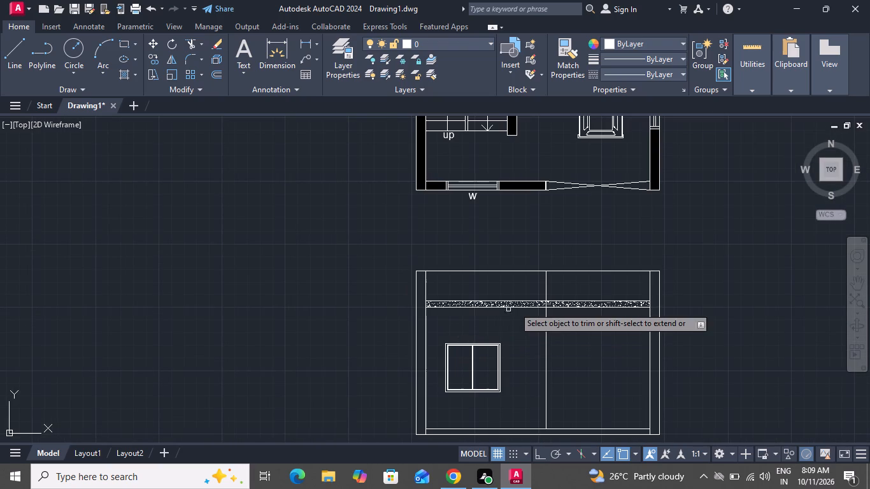
{"action": "left_click", "coordinate": [544, 280]}
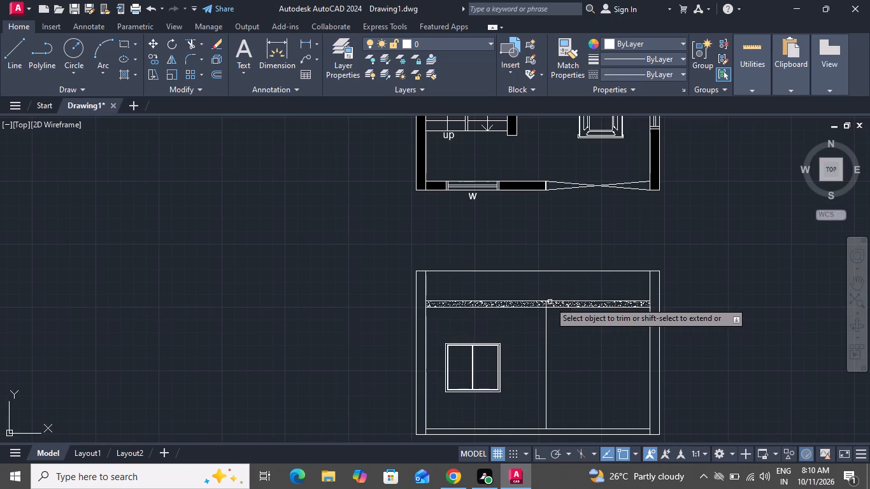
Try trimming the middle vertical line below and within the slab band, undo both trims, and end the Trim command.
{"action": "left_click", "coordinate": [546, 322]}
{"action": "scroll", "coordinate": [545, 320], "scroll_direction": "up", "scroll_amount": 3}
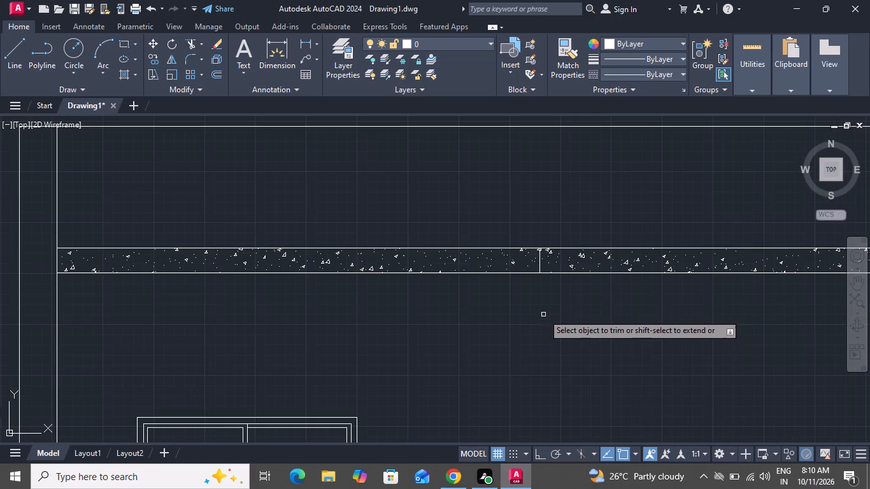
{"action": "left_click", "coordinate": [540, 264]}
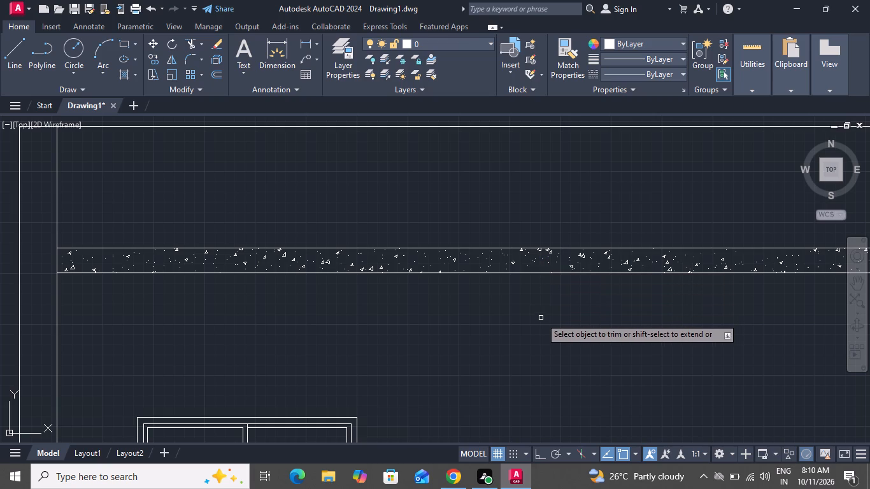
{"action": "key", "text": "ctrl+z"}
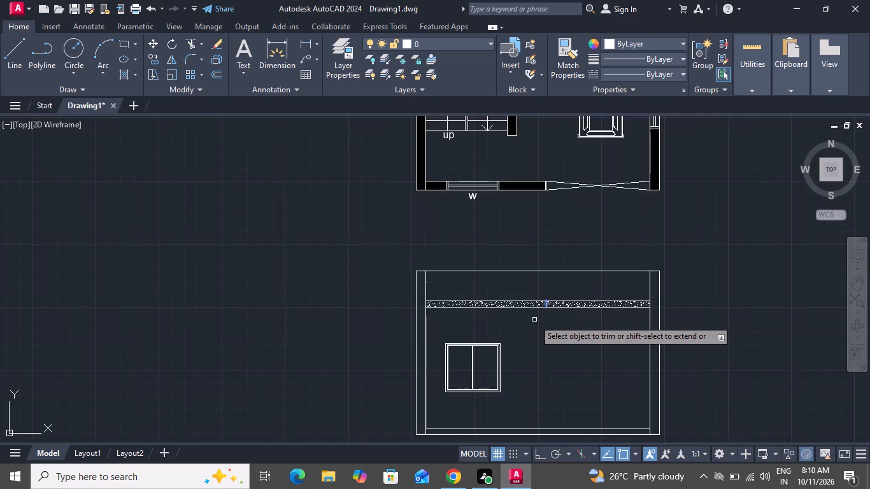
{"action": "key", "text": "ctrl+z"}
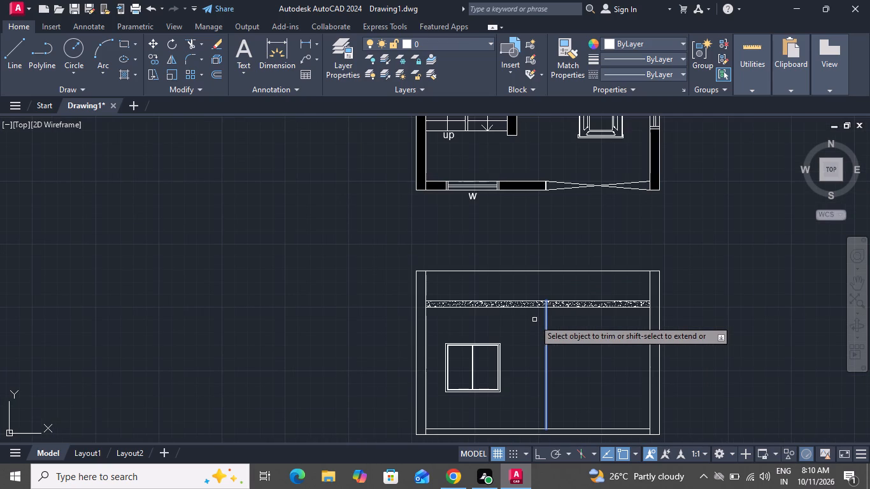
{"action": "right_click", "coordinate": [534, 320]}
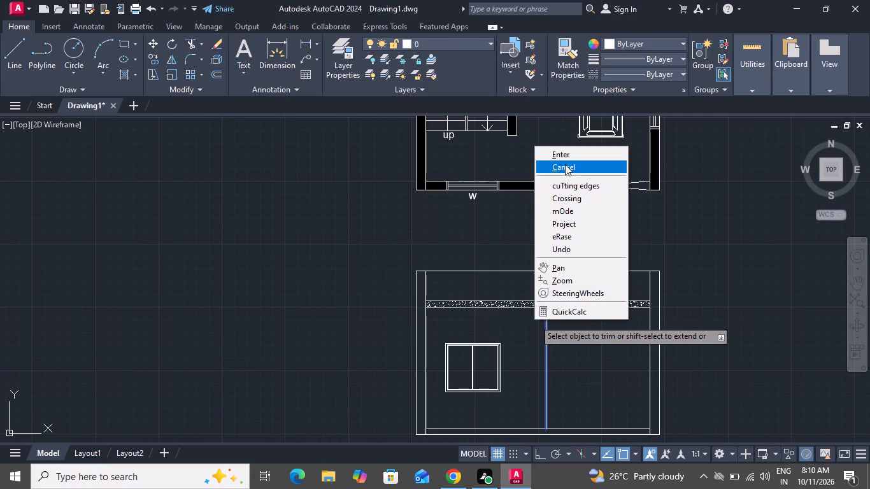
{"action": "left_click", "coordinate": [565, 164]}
Change the slab band's concrete hatch colour to red 237,31,36.
{"action": "scroll", "coordinate": [504, 298], "scroll_direction": "up", "scroll_amount": 2}
{"action": "scroll", "coordinate": [509, 364], "scroll_direction": "up", "scroll_amount": 2}
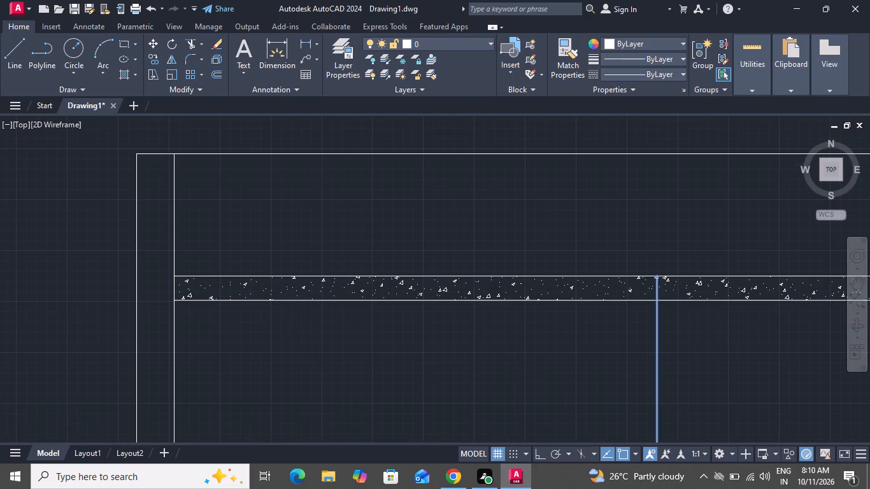
{"action": "scroll", "coordinate": [509, 364], "scroll_direction": "up", "scroll_amount": 1}
{"action": "scroll", "coordinate": [482, 312], "scroll_direction": "down", "scroll_amount": 1}
{"action": "scroll", "coordinate": [483, 313], "scroll_direction": "up", "scroll_amount": 1}
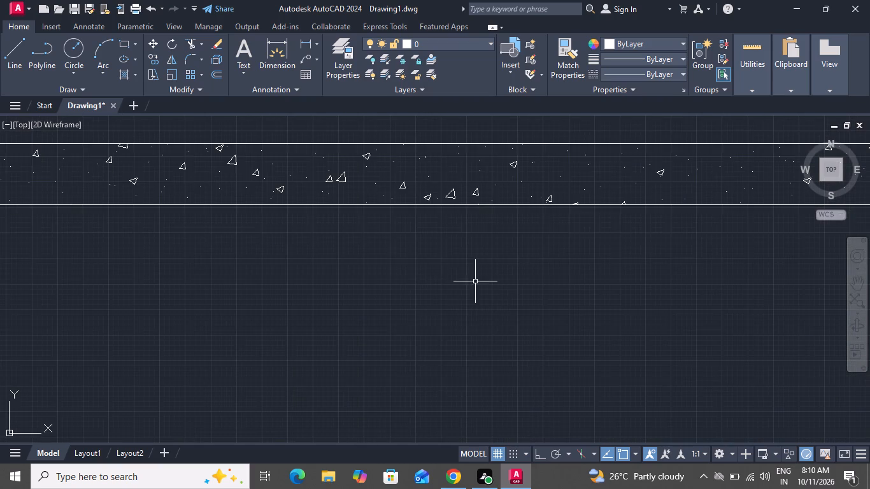
{"action": "scroll", "coordinate": [475, 281], "scroll_direction": "down", "scroll_amount": 2}
{"action": "left_click", "coordinate": [484, 242]}
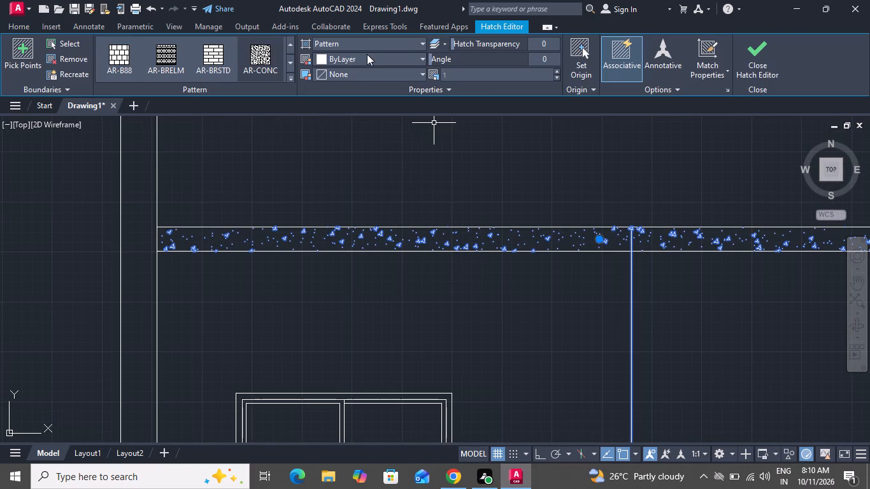
{"action": "left_click", "coordinate": [367, 54]}
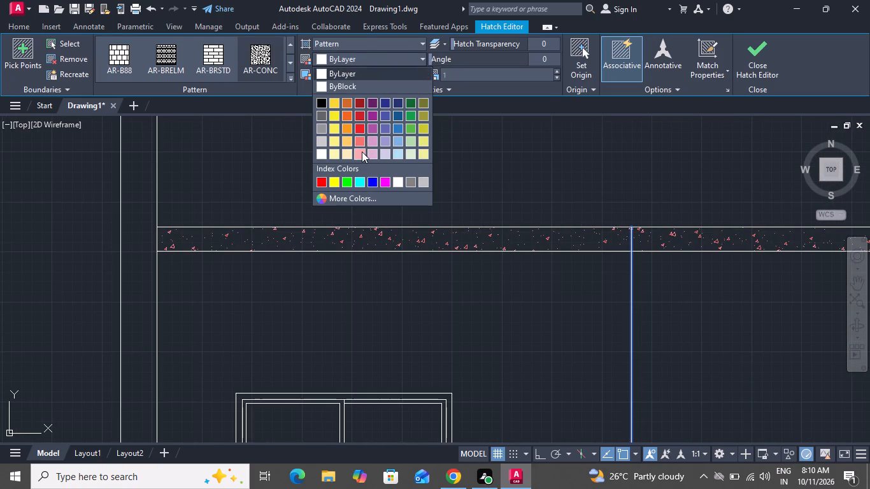
{"action": "left_click", "coordinate": [358, 126]}
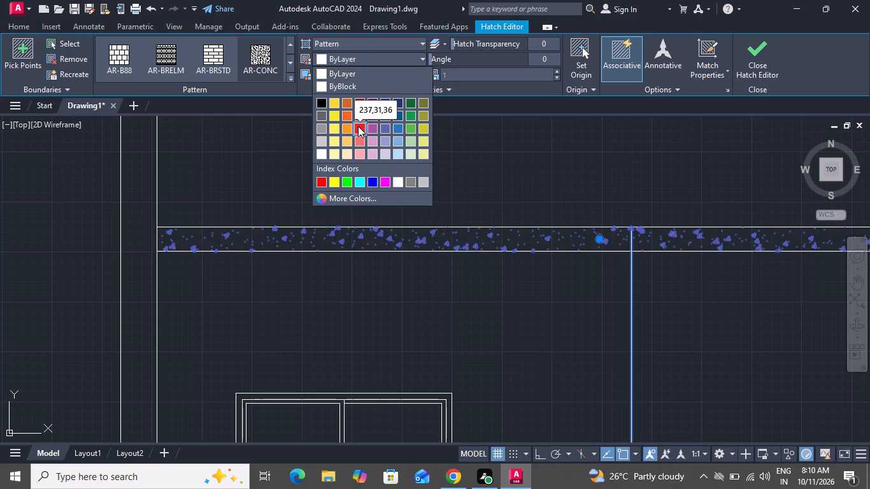
{"action": "right_click", "coordinate": [316, 309]}
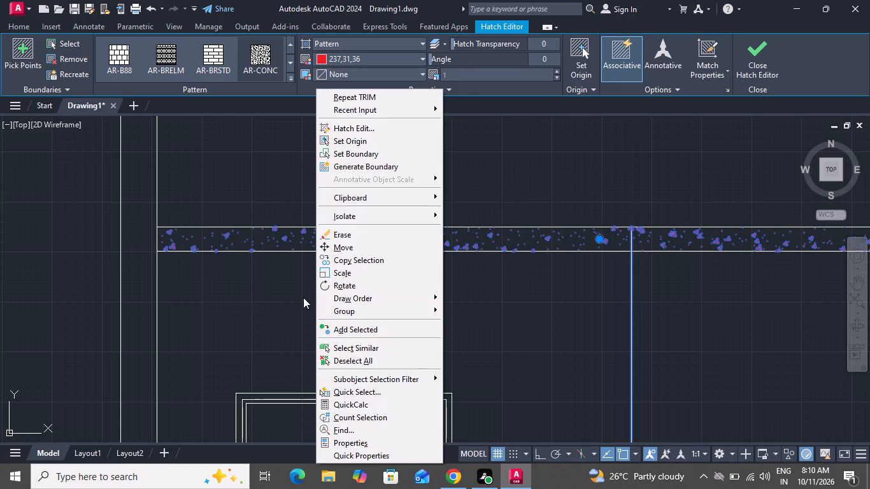
{"action": "left_click", "coordinate": [276, 312]}
{"action": "left_click", "coordinate": [276, 312]}
{"action": "left_click", "coordinate": [275, 321]}
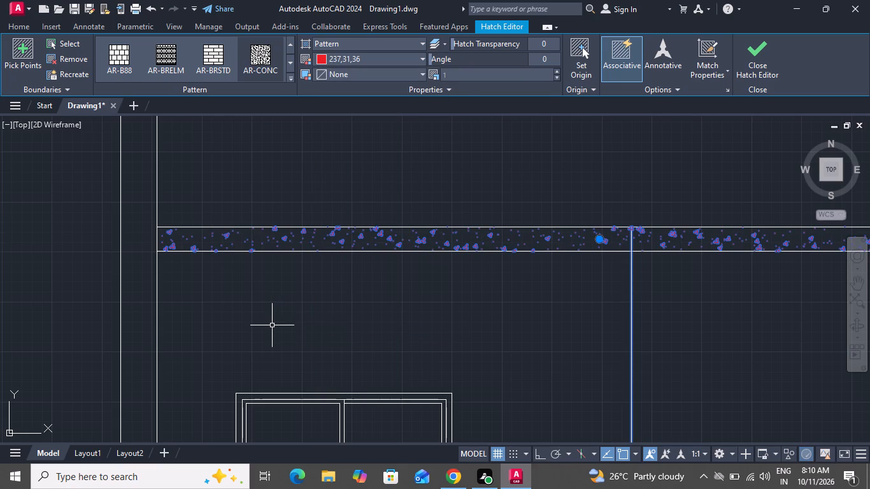
Hatch the bottom slab band of the elevation with the AR-CONC concrete pattern.
{"action": "key", "text": "Escape"}
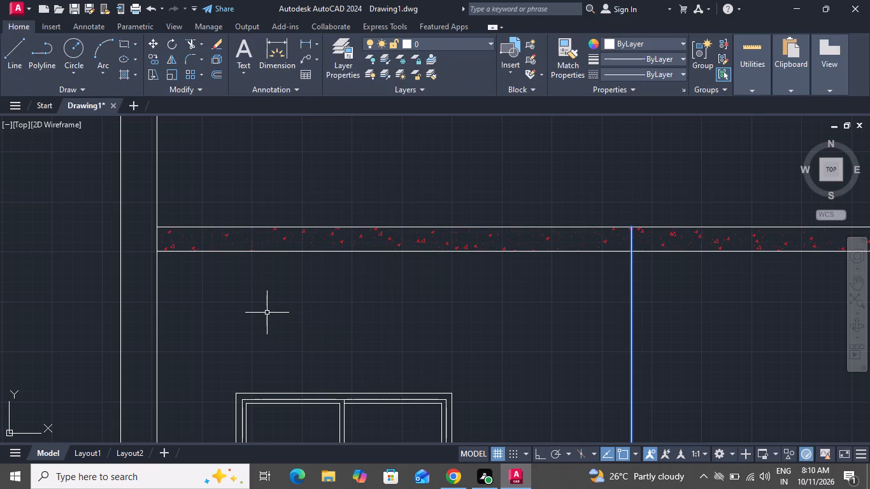
{"action": "scroll", "coordinate": [330, 367], "scroll_direction": "down", "scroll_amount": 5}
{"action": "scroll", "coordinate": [360, 412], "scroll_direction": "up", "scroll_amount": 3}
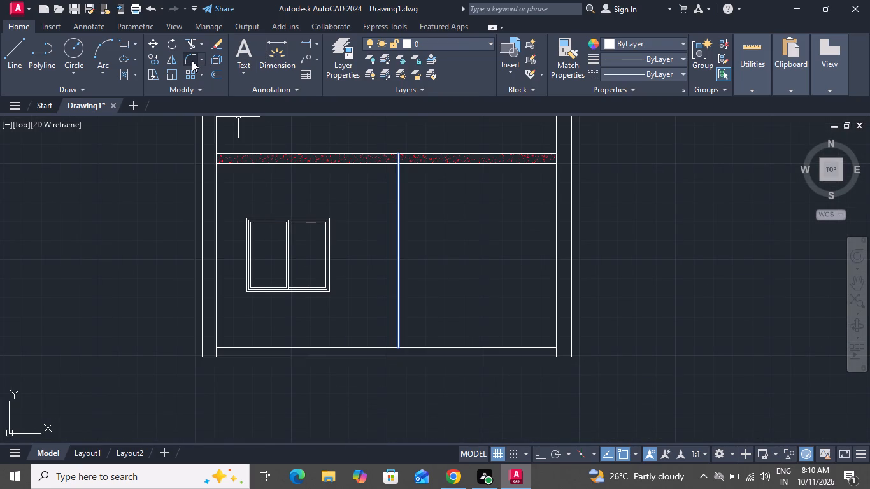
{"action": "left_click", "coordinate": [120, 71]}
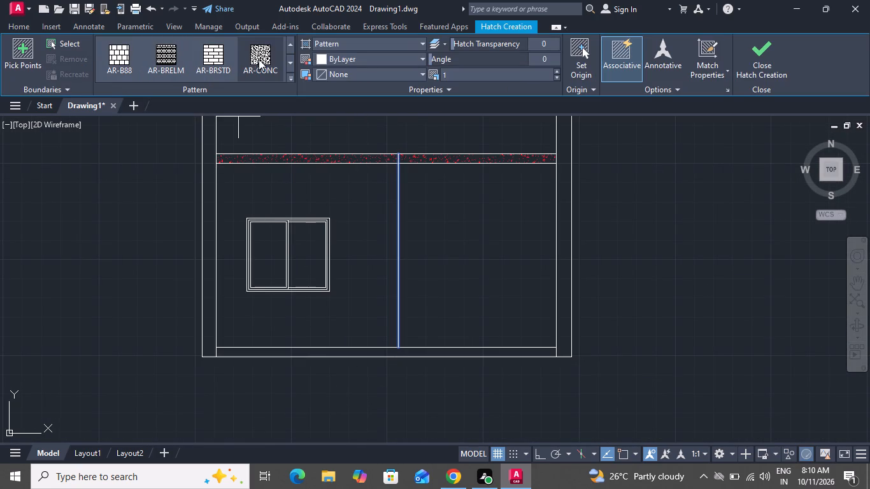
{"action": "left_click", "coordinate": [262, 57]}
{"action": "left_click", "coordinate": [325, 355]}
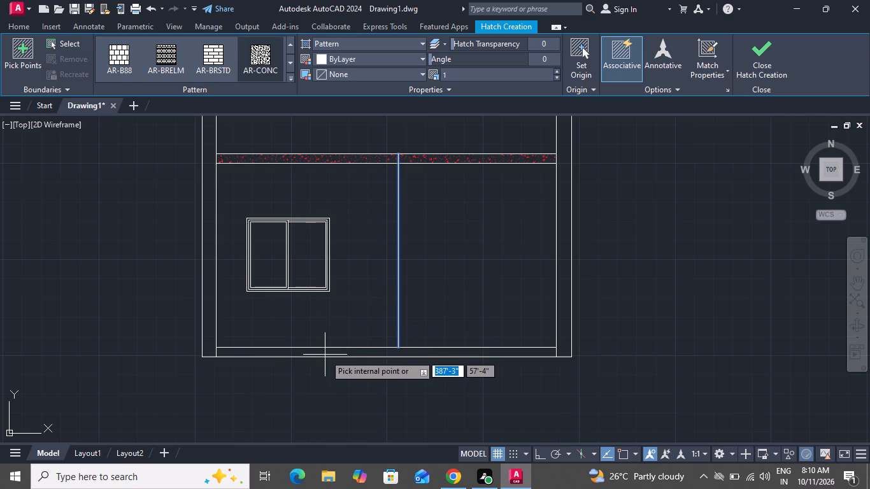
{"action": "right_click", "coordinate": [350, 399]}
{"action": "left_click", "coordinate": [383, 239]}
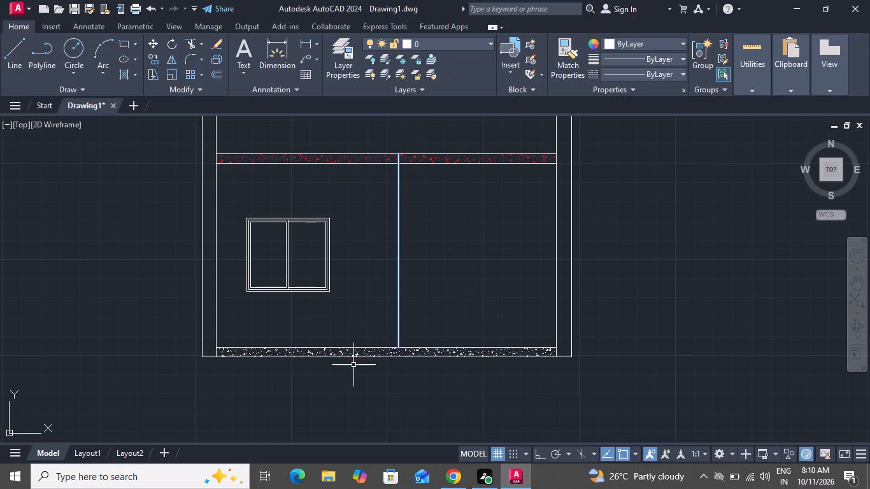
Change the bottom slab band's concrete hatch colour to red 237,31,36.
{"action": "scroll", "coordinate": [354, 401], "scroll_direction": "up", "scroll_amount": 2}
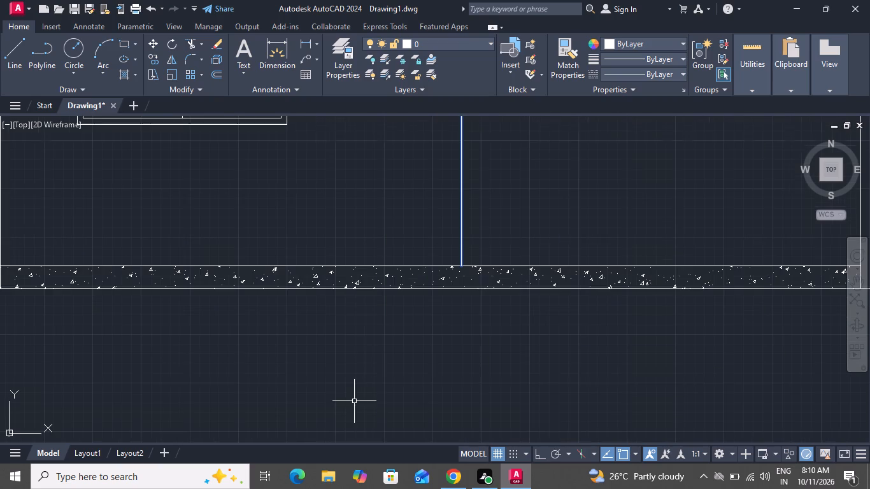
{"action": "left_click", "coordinate": [361, 285]}
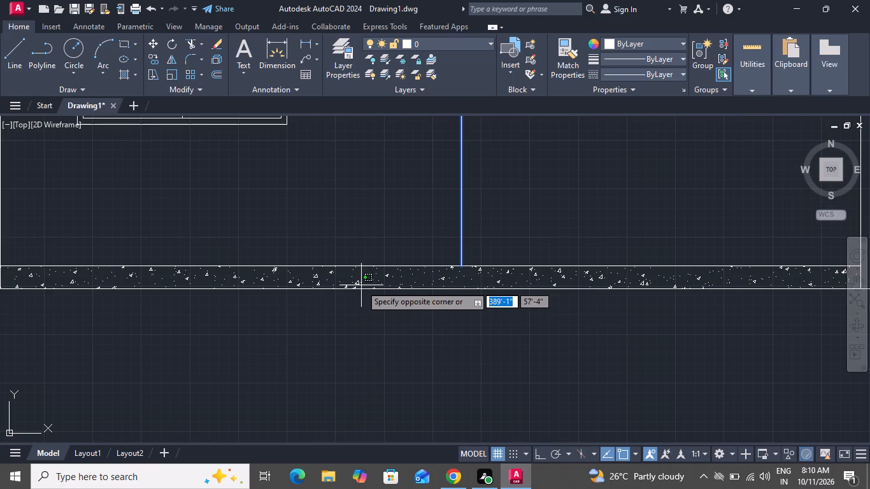
{"action": "left_click", "coordinate": [352, 278]}
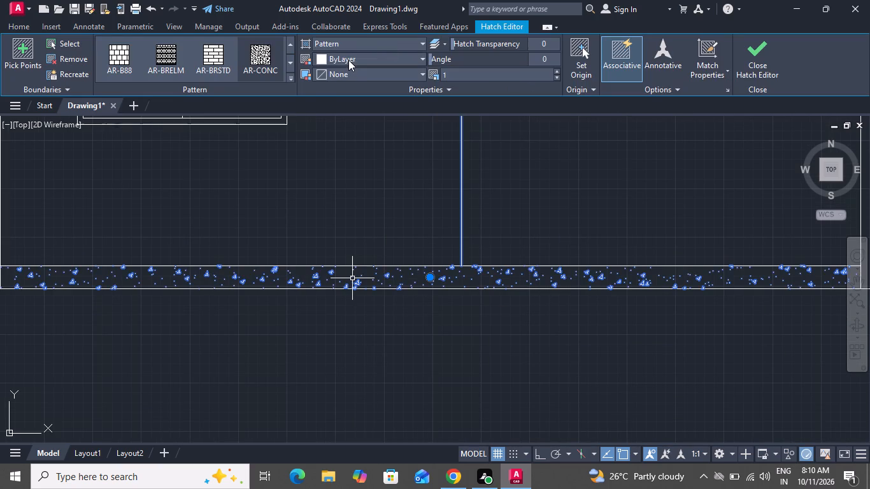
{"action": "left_click", "coordinate": [348, 60]}
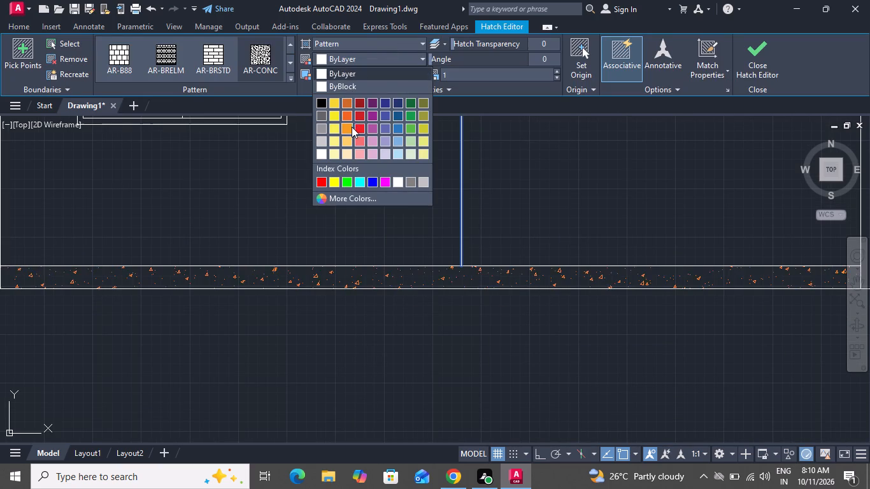
{"action": "left_click", "coordinate": [358, 130]}
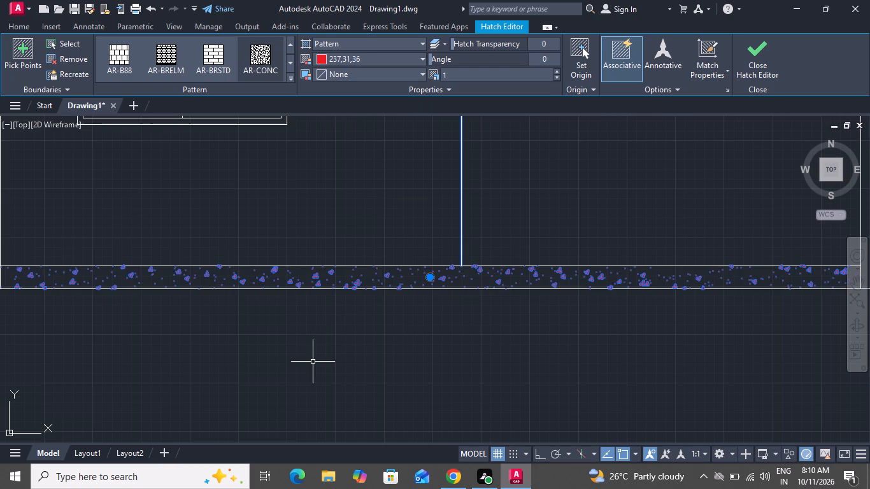
{"action": "scroll", "coordinate": [313, 364], "scroll_direction": "down", "scroll_amount": 4}
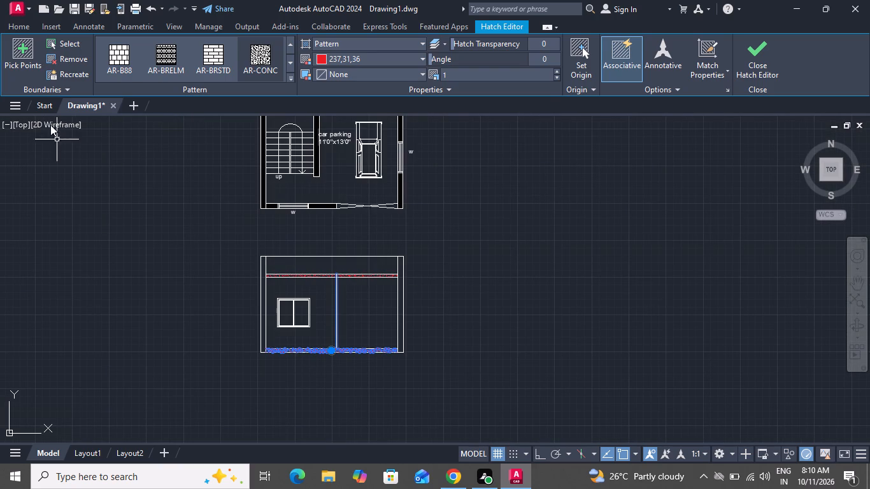
{"action": "left_click", "coordinate": [31, 27]}
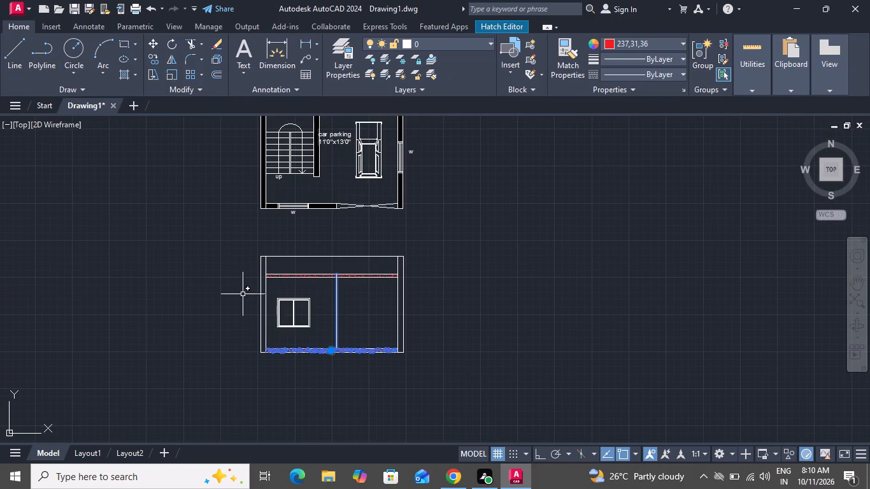
{"action": "key", "text": "Escape"}
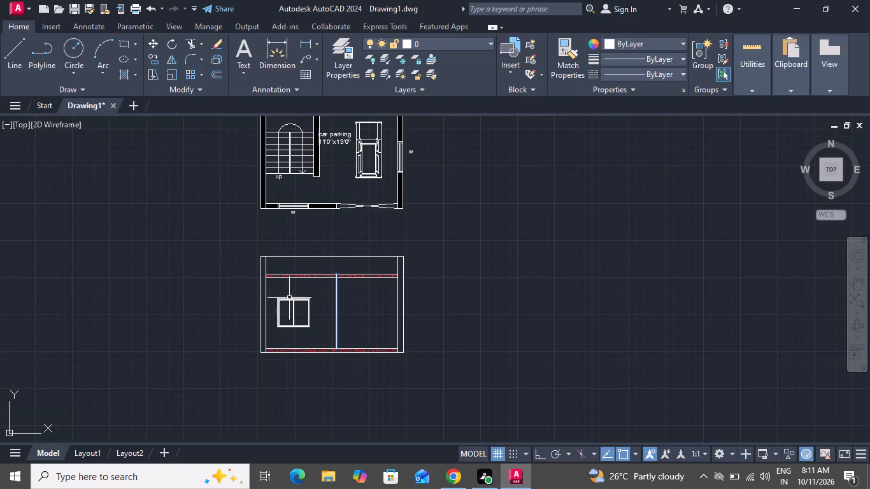
Hatch both side walls of the elevation with the ANSI31 diagonal pattern.
{"action": "scroll", "coordinate": [347, 309], "scroll_direction": "up", "scroll_amount": 3}
{"action": "scroll", "coordinate": [347, 309], "scroll_direction": "down", "scroll_amount": 2}
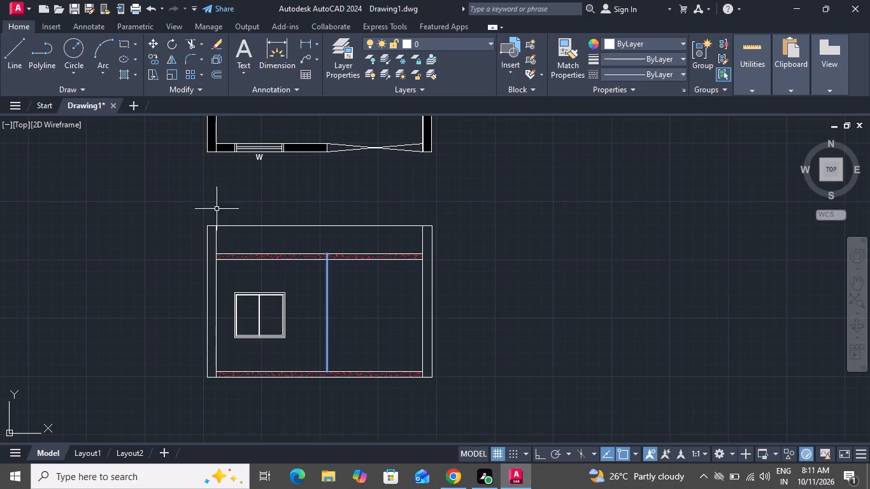
{"action": "left_click", "coordinate": [122, 75]}
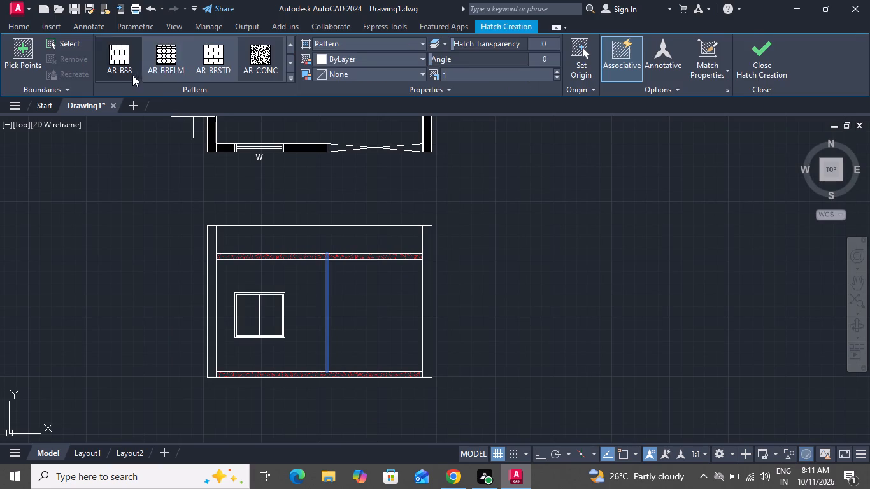
{"action": "scroll", "coordinate": [166, 69], "scroll_direction": "down", "scroll_amount": 1}
{"action": "scroll", "coordinate": [166, 69], "scroll_direction": "up", "scroll_amount": 3}
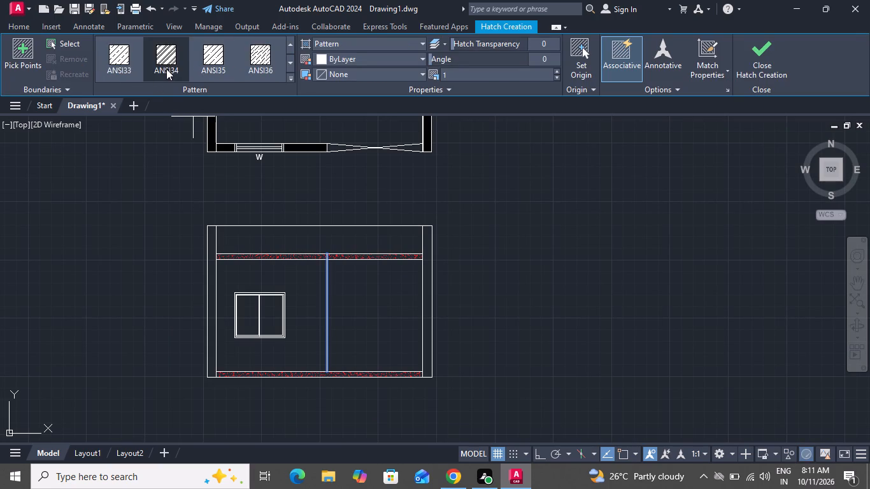
{"action": "scroll", "coordinate": [166, 69], "scroll_direction": "up", "scroll_amount": 2}
{"action": "left_click", "coordinate": [209, 62]}
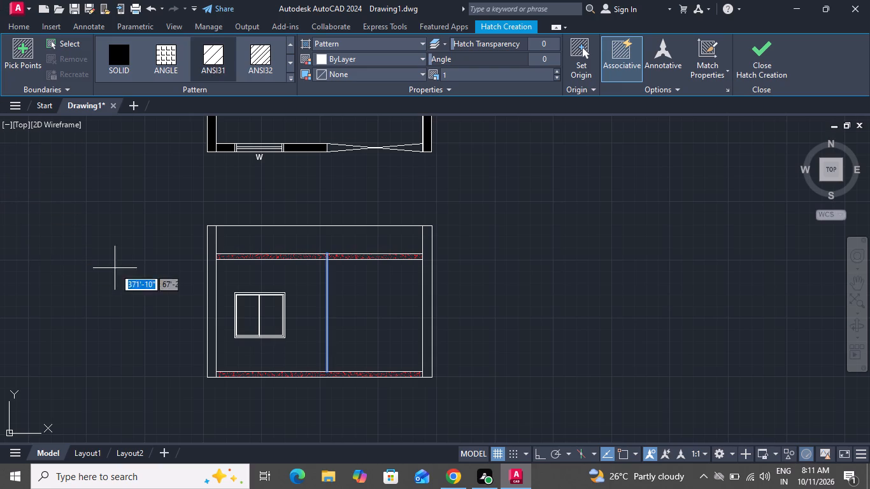
{"action": "scroll", "coordinate": [208, 304], "scroll_direction": "up", "scroll_amount": 3}
{"action": "left_click", "coordinate": [208, 304]}
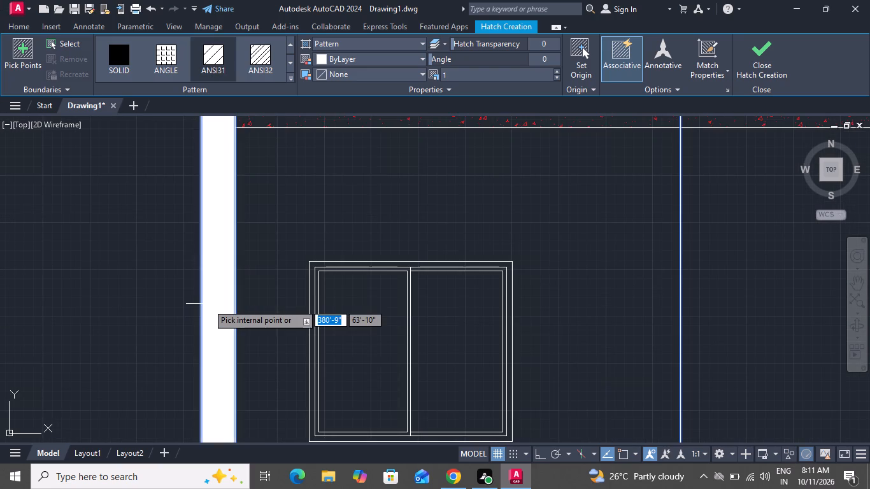
{"action": "scroll", "coordinate": [248, 295], "scroll_direction": "down", "scroll_amount": 1}
{"action": "scroll", "coordinate": [248, 295], "scroll_direction": "up", "scroll_amount": 1}
{"action": "scroll", "coordinate": [264, 294], "scroll_direction": "down", "scroll_amount": 4}
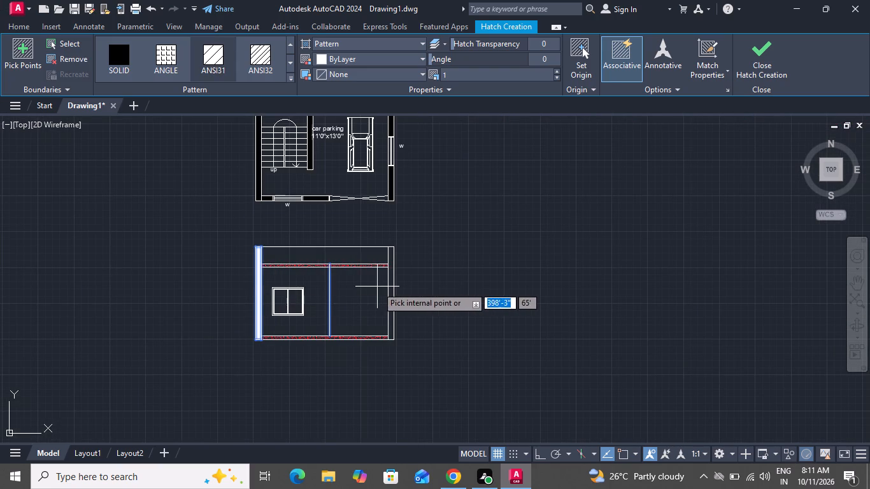
{"action": "left_click", "coordinate": [390, 286]}
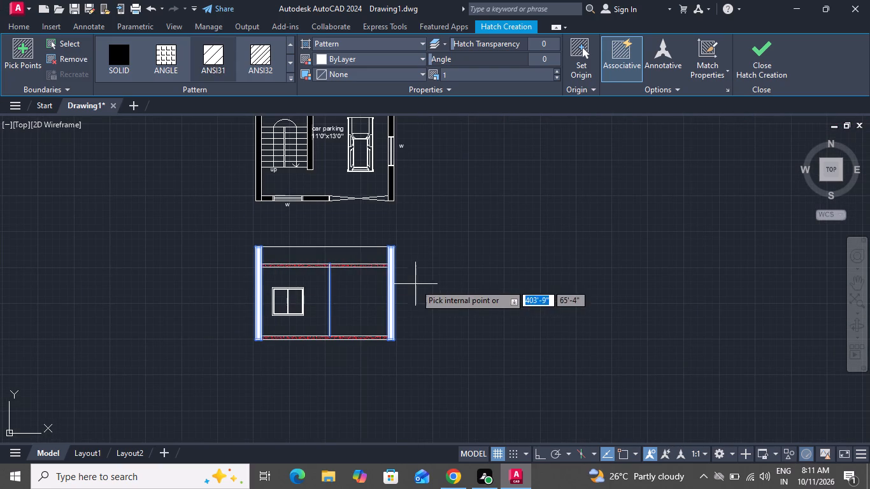
{"action": "right_click", "coordinate": [417, 282]}
{"action": "left_click", "coordinate": [424, 299]}
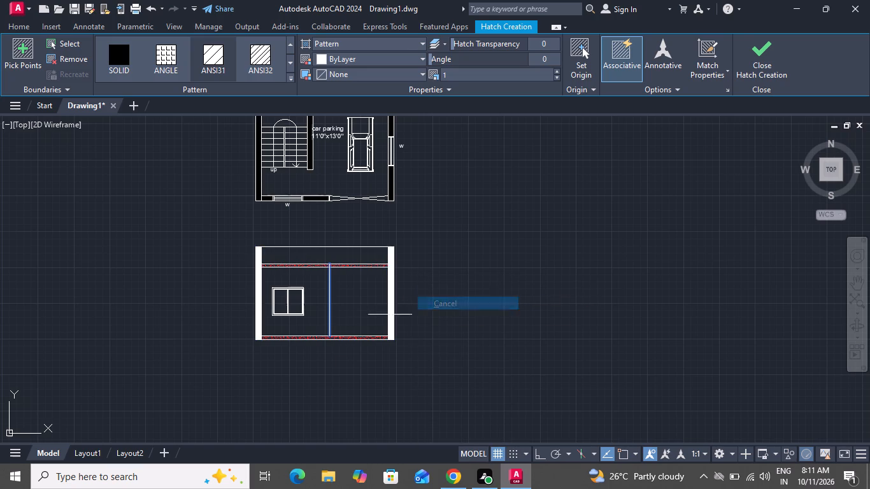
Set the side-wall hatch's pattern scale to 49 and its colour to 206,204,230.
{"action": "scroll", "coordinate": [227, 278], "scroll_direction": "up", "scroll_amount": 3}
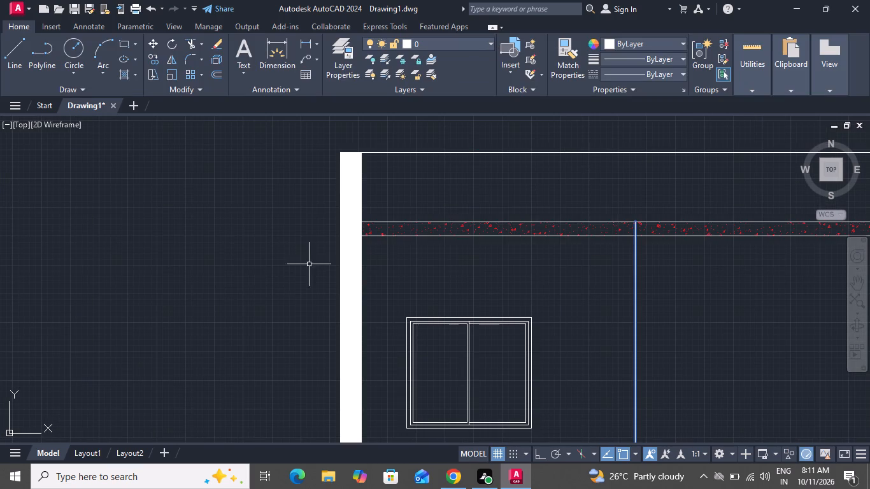
{"action": "left_click", "coordinate": [348, 260]}
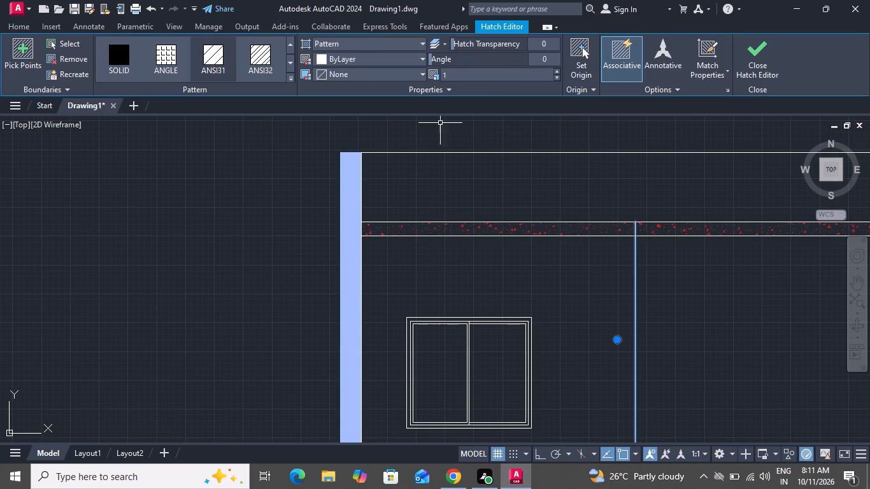
{"action": "left_click", "coordinate": [555, 71]}
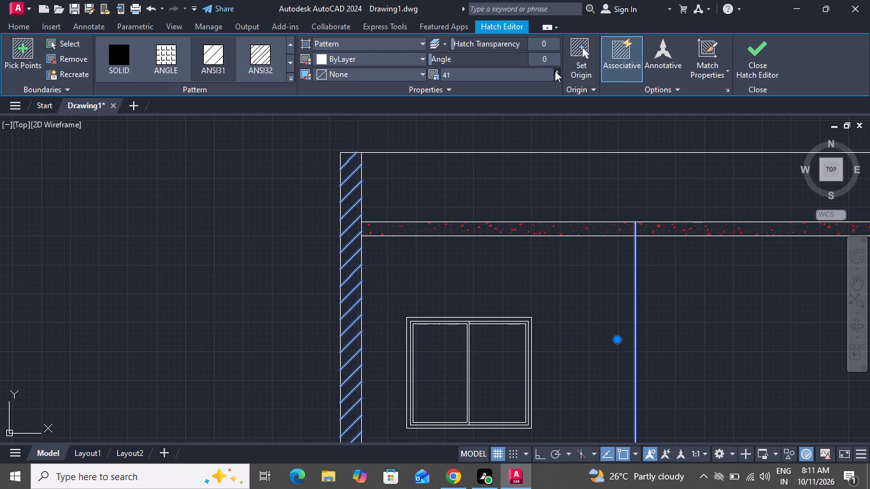
{"action": "scroll", "coordinate": [470, 177], "scroll_direction": "down", "scroll_amount": 2}
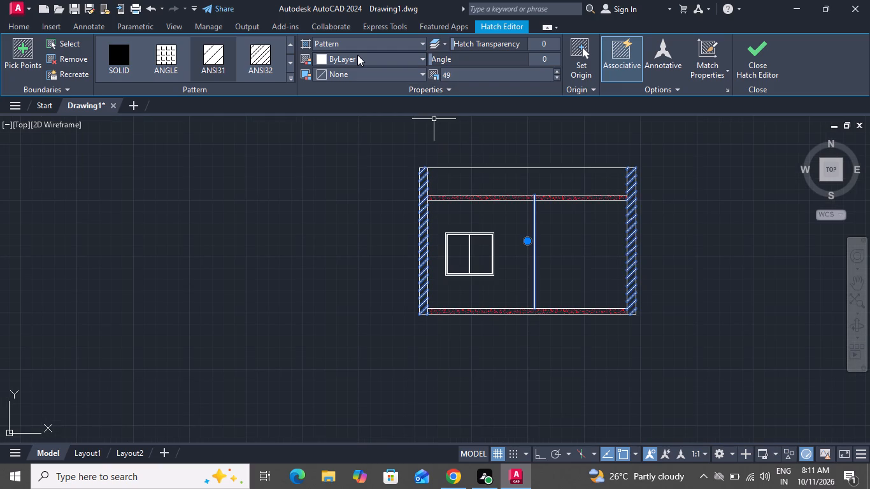
{"action": "left_click", "coordinate": [357, 55]}
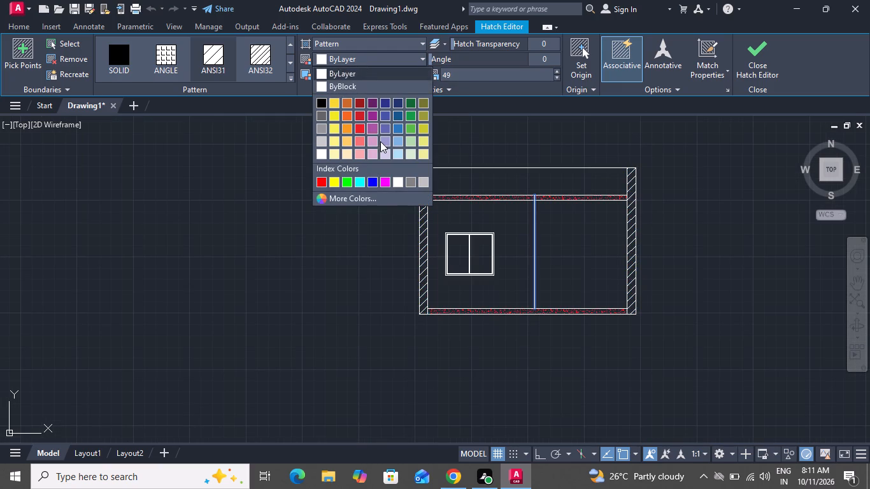
{"action": "left_click", "coordinate": [386, 157]}
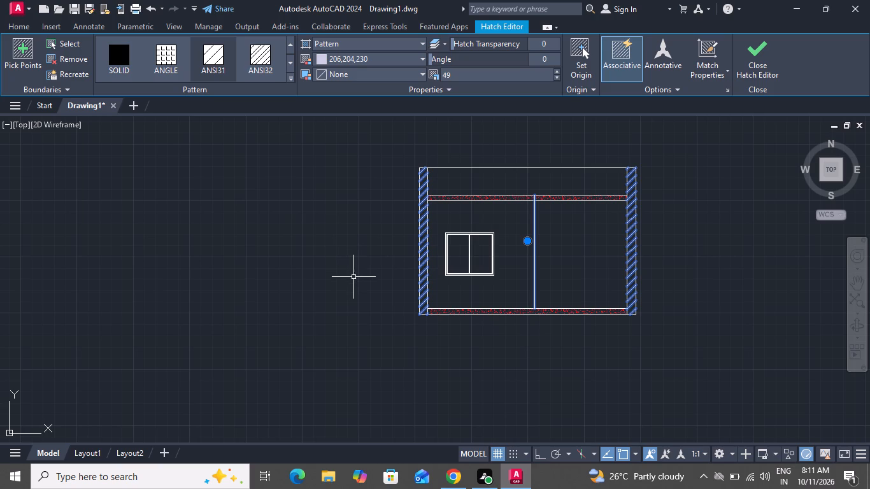
{"action": "key", "text": "Escape"}
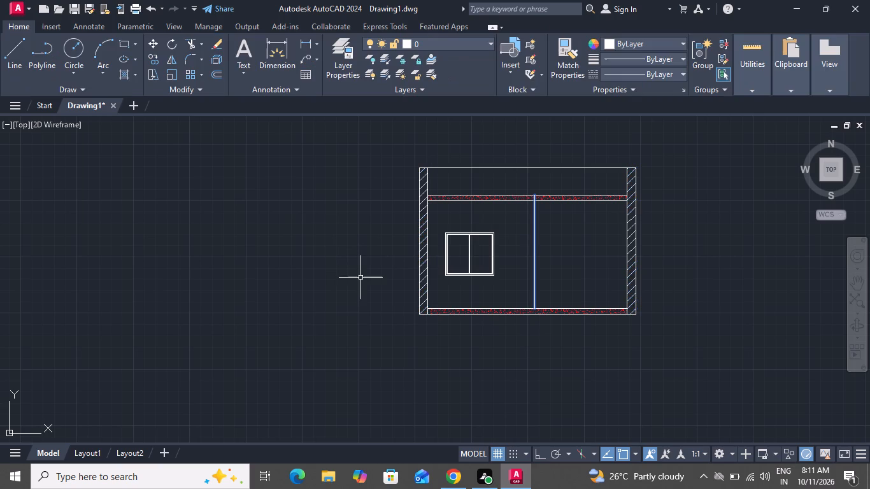
Extend the upper slab's top and bottom lines through the left side wall to its outer face.
{"action": "scroll", "coordinate": [460, 304], "scroll_direction": "up", "scroll_amount": 1}
{"action": "scroll", "coordinate": [506, 283], "scroll_direction": "down", "scroll_amount": 2}
{"action": "scroll", "coordinate": [529, 218], "scroll_direction": "up", "scroll_amount": 3}
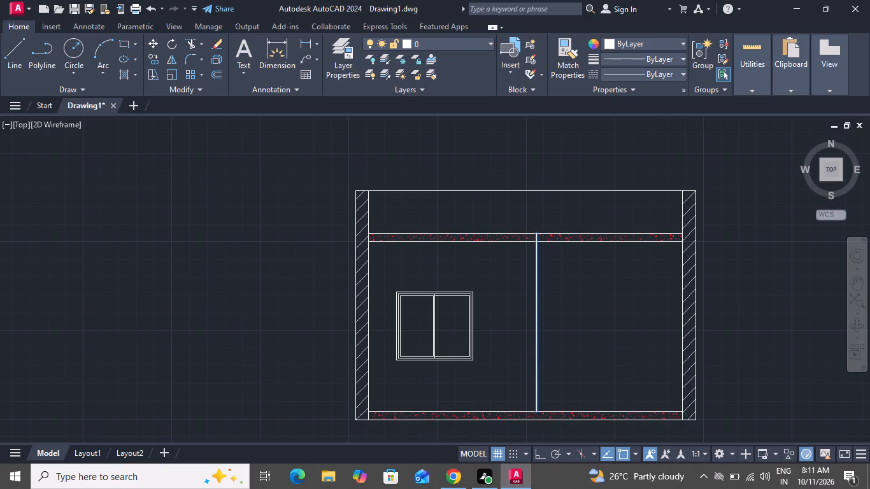
{"action": "scroll", "coordinate": [431, 46], "scroll_direction": "down", "scroll_amount": 4}
{"action": "scroll", "coordinate": [487, 204], "scroll_direction": "down", "scroll_amount": 1}
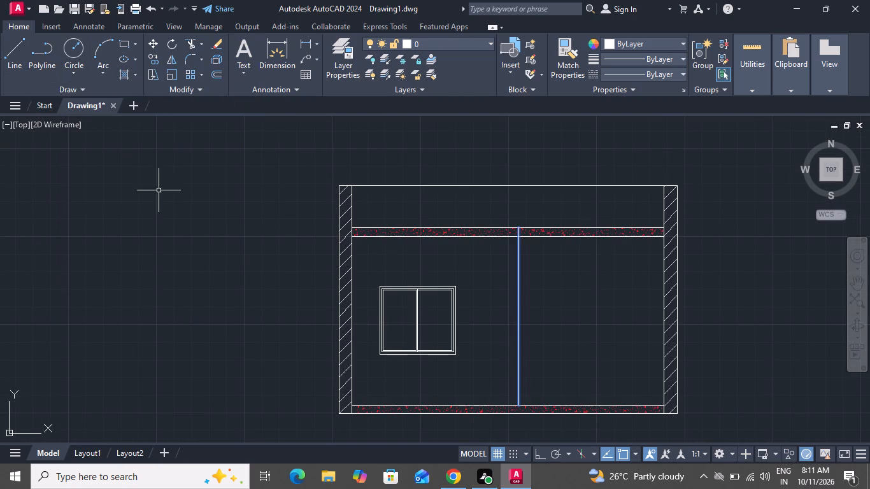
{"action": "type", "text": "ex"}
{"action": "key", "text": "space"}
{"action": "key", "text": "space"}
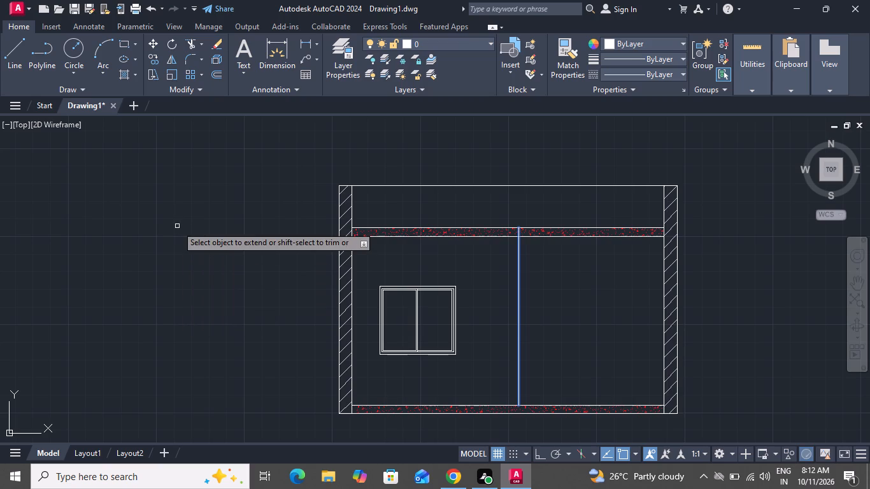
{"action": "scroll", "coordinate": [354, 234], "scroll_direction": "up", "scroll_amount": 3}
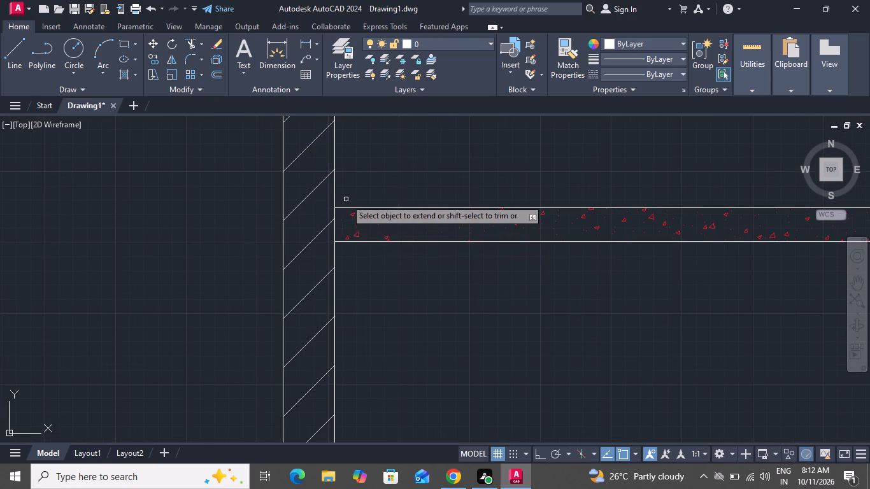
{"action": "left_click", "coordinate": [343, 208]}
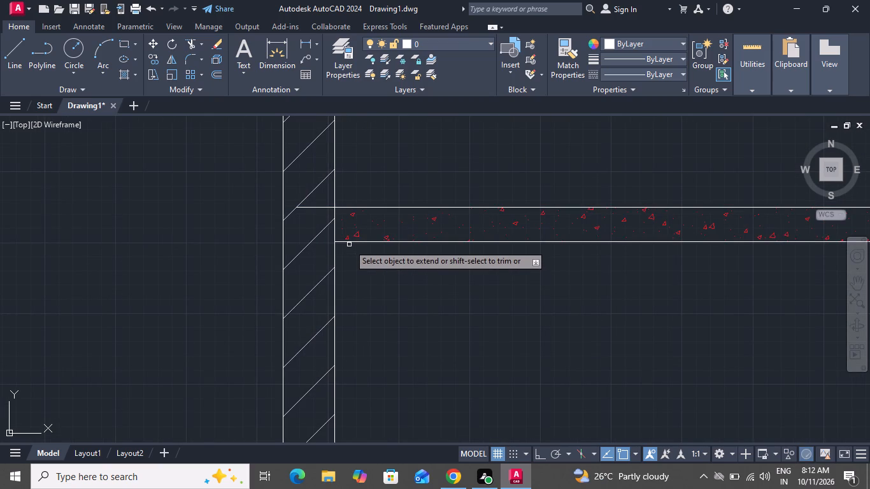
{"action": "left_click", "coordinate": [349, 244]}
{"action": "left_click", "coordinate": [348, 243]}
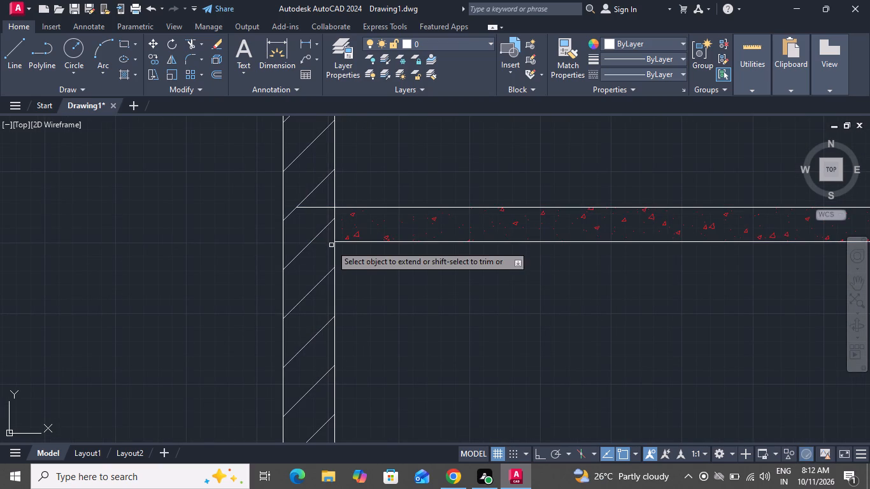
{"action": "left_click", "coordinate": [342, 242]}
{"action": "left_click", "coordinate": [336, 241]}
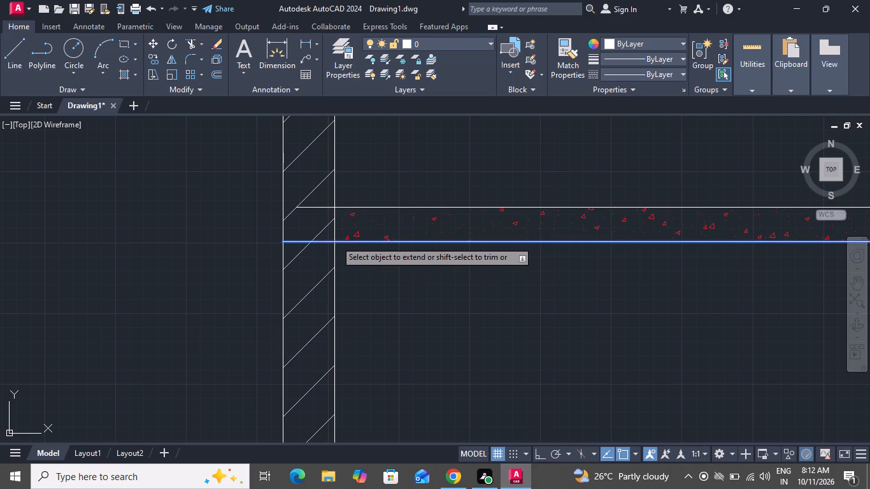
{"action": "left_click", "coordinate": [308, 207]}
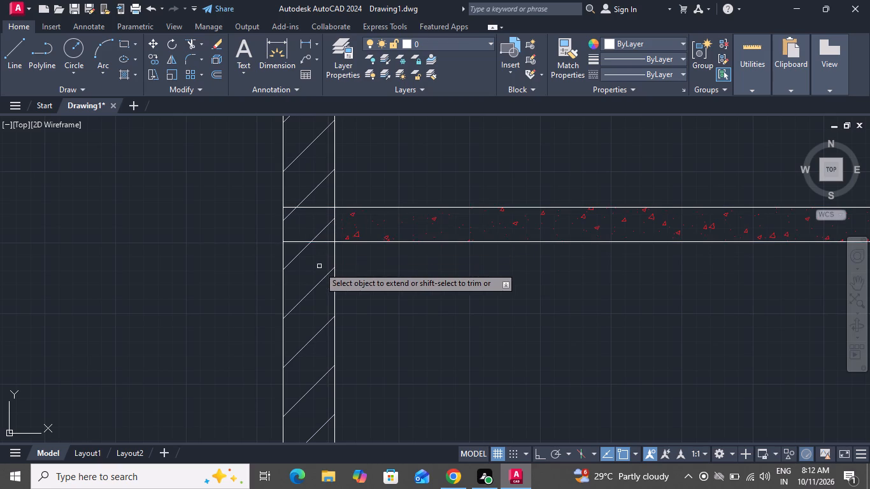
Extend the upper slab's top and bottom lines through the right side wall to its outer face.
{"action": "scroll", "coordinate": [326, 266], "scroll_direction": "down", "scroll_amount": 4}
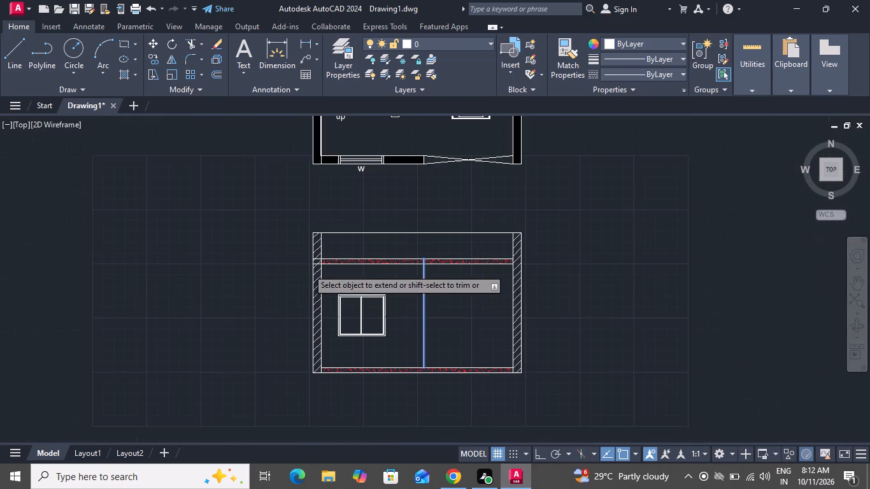
{"action": "scroll", "coordinate": [502, 258], "scroll_direction": "up", "scroll_amount": 5}
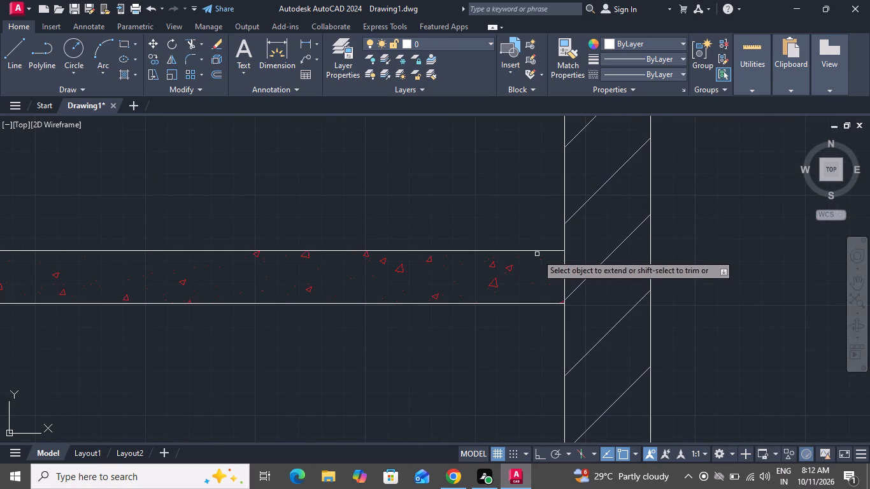
{"action": "left_click", "coordinate": [541, 251]}
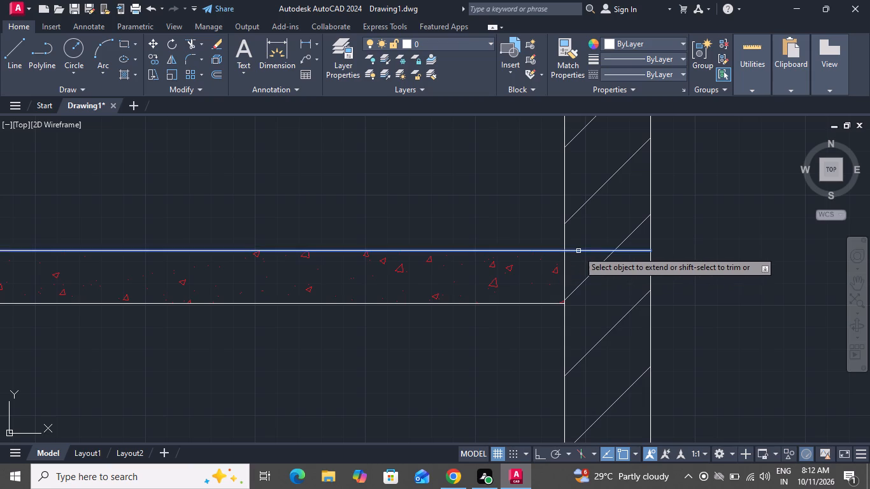
{"action": "left_click", "coordinate": [579, 251]}
{"action": "left_click", "coordinate": [546, 304]}
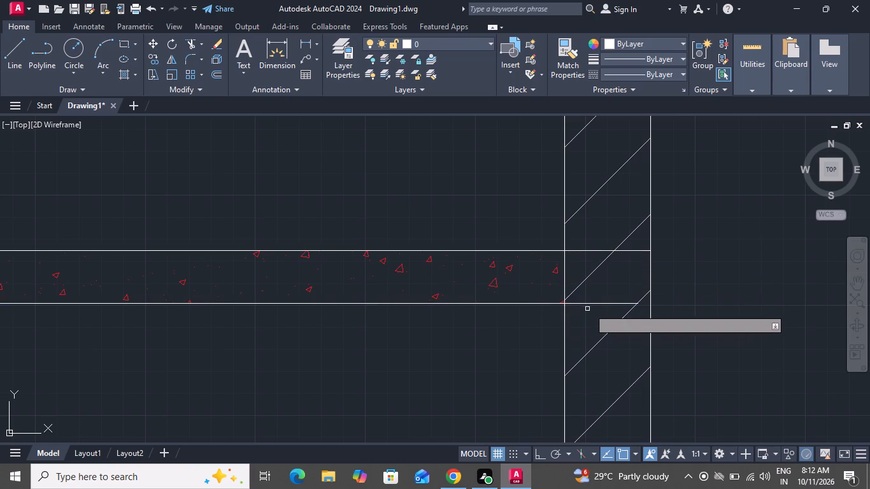
{"action": "left_click", "coordinate": [597, 304]}
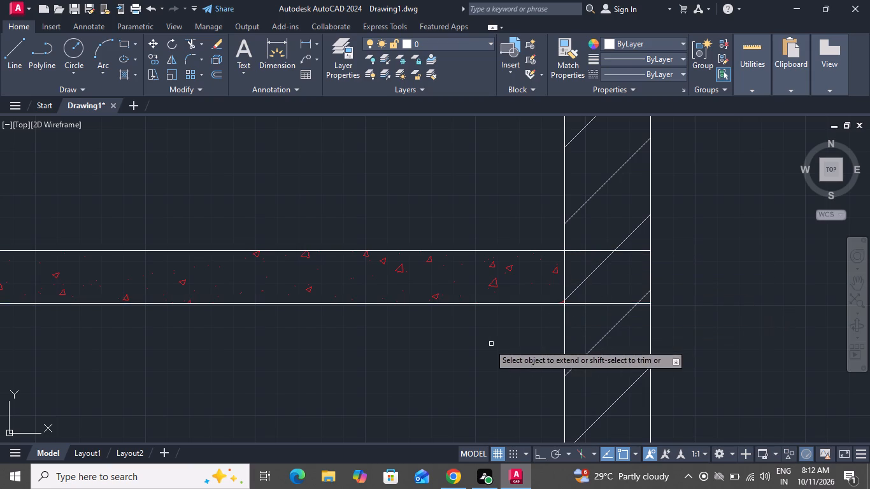
{"action": "right_click", "coordinate": [459, 341]}
{"action": "left_click", "coordinate": [474, 198]}
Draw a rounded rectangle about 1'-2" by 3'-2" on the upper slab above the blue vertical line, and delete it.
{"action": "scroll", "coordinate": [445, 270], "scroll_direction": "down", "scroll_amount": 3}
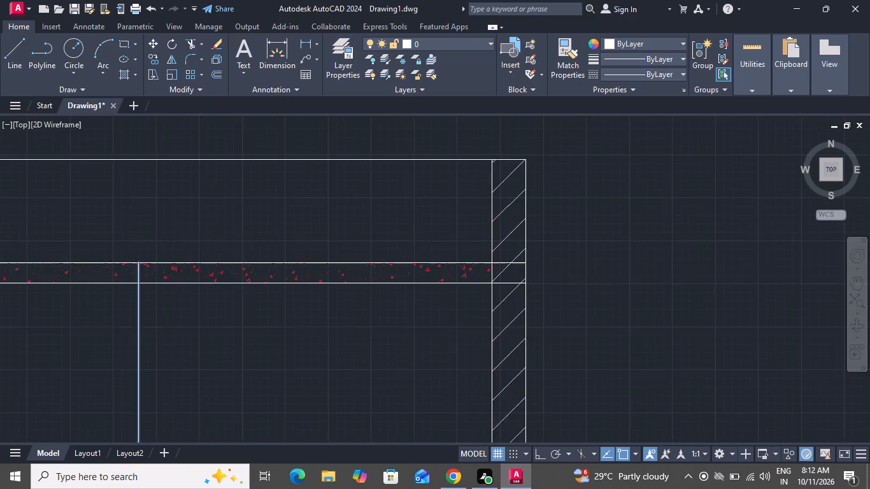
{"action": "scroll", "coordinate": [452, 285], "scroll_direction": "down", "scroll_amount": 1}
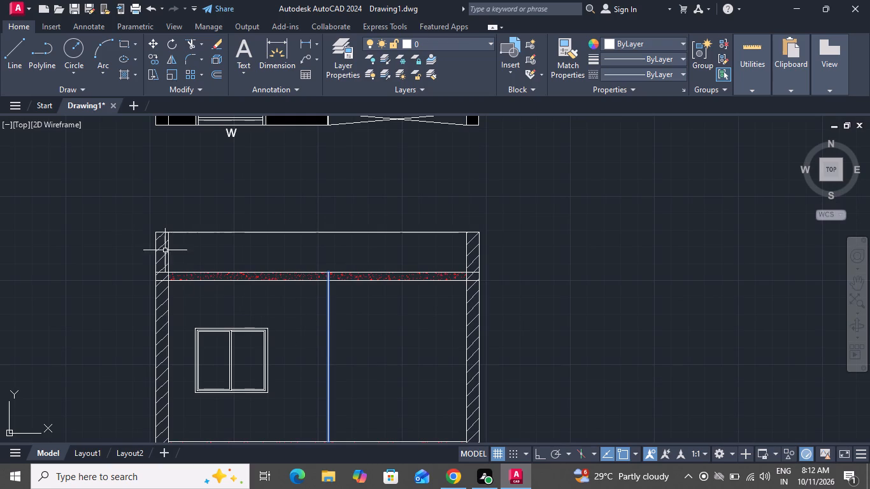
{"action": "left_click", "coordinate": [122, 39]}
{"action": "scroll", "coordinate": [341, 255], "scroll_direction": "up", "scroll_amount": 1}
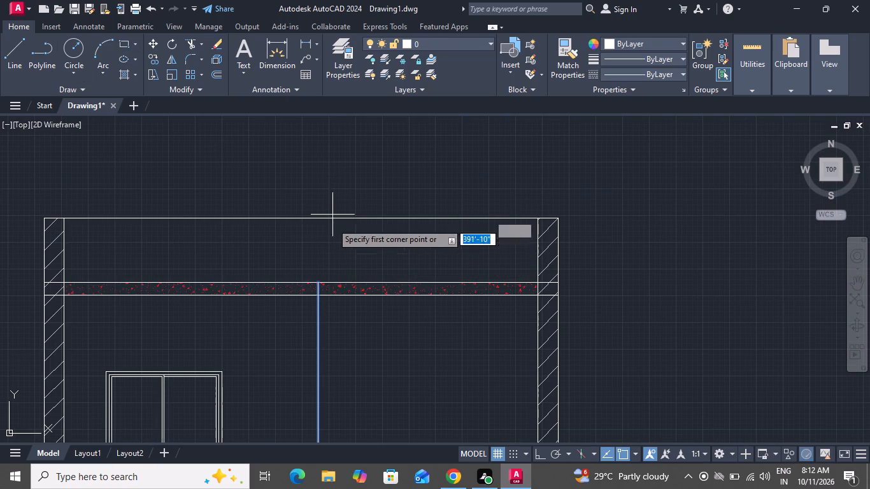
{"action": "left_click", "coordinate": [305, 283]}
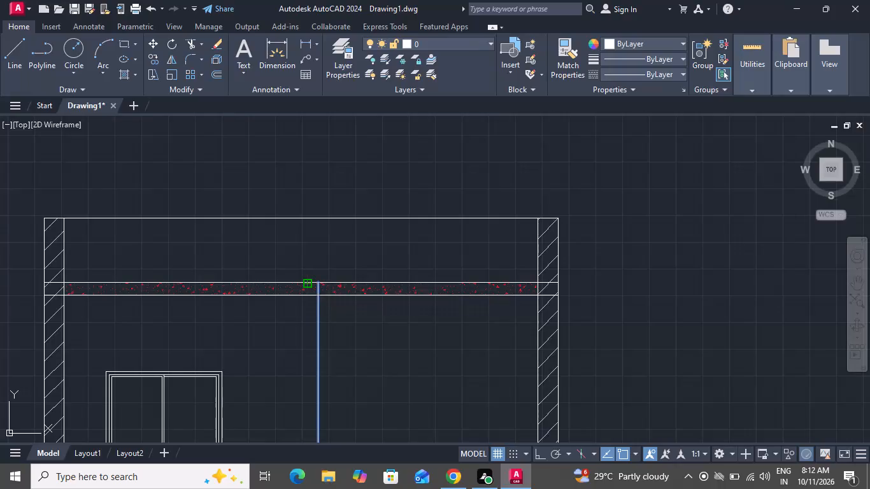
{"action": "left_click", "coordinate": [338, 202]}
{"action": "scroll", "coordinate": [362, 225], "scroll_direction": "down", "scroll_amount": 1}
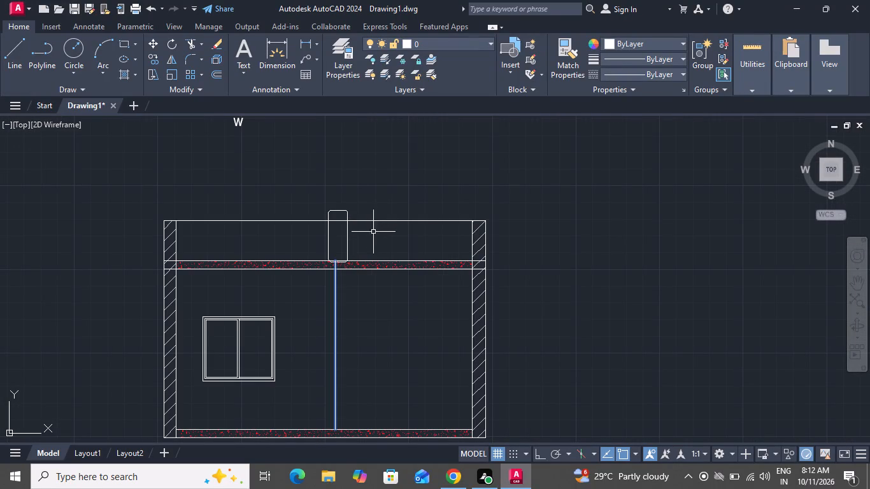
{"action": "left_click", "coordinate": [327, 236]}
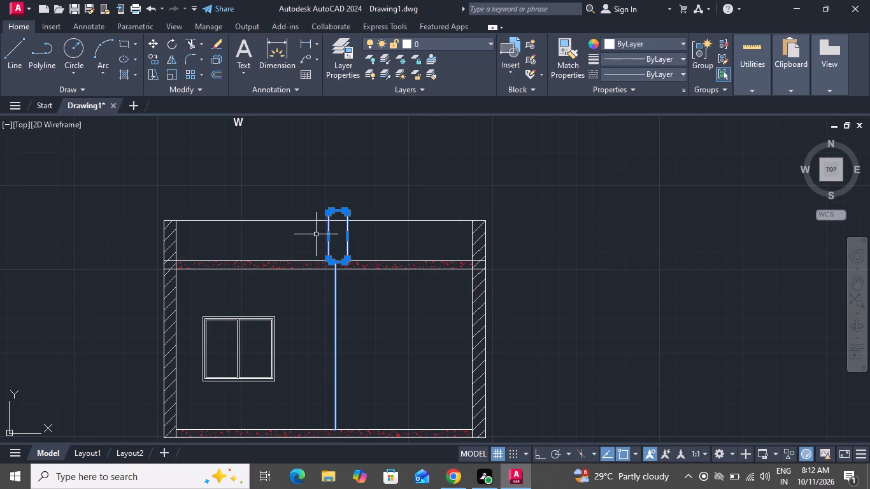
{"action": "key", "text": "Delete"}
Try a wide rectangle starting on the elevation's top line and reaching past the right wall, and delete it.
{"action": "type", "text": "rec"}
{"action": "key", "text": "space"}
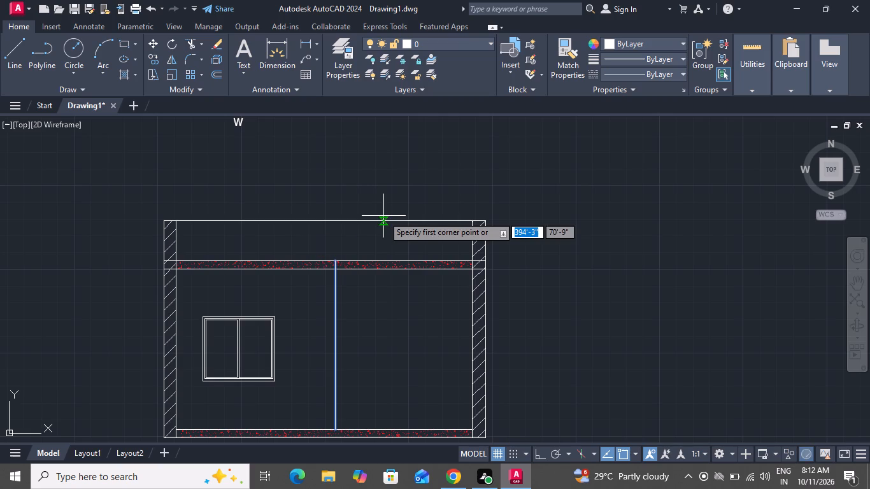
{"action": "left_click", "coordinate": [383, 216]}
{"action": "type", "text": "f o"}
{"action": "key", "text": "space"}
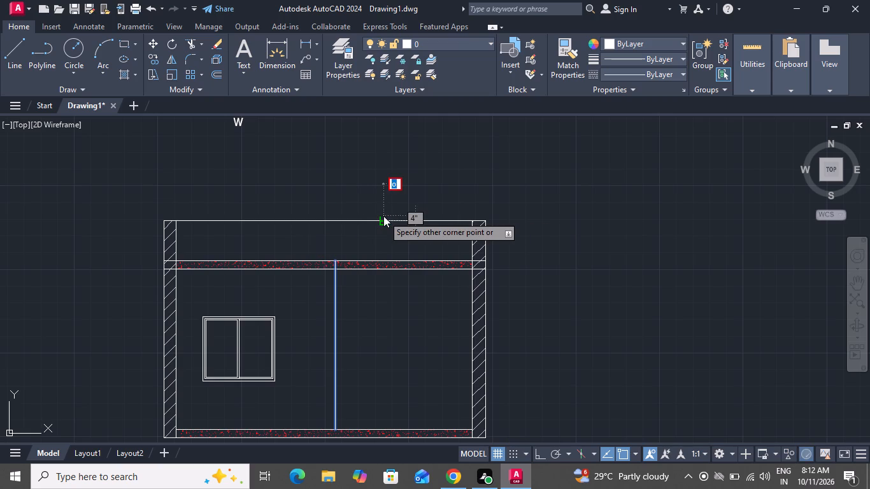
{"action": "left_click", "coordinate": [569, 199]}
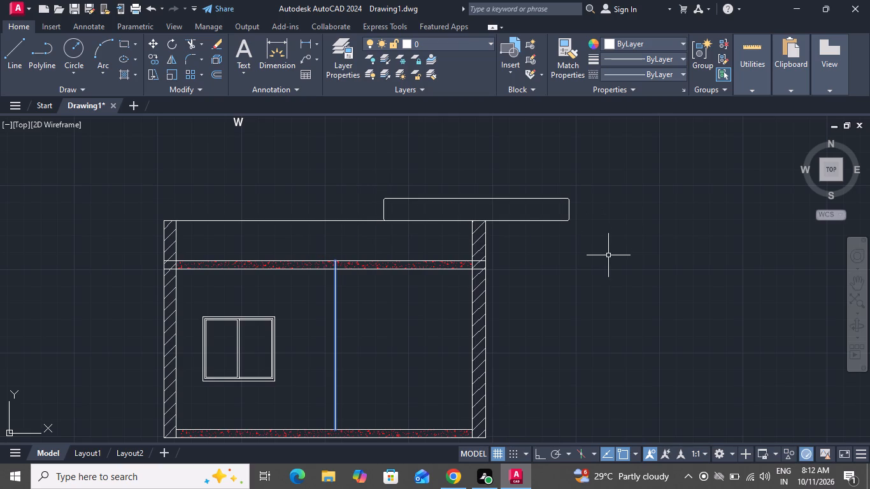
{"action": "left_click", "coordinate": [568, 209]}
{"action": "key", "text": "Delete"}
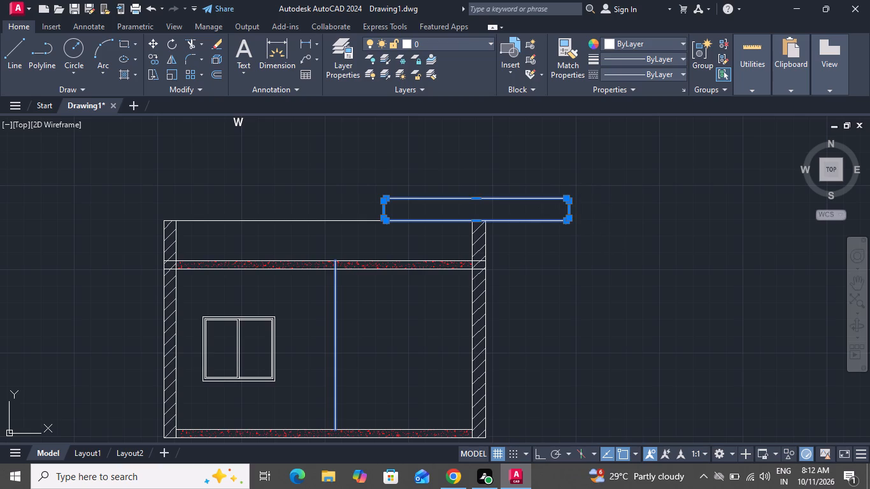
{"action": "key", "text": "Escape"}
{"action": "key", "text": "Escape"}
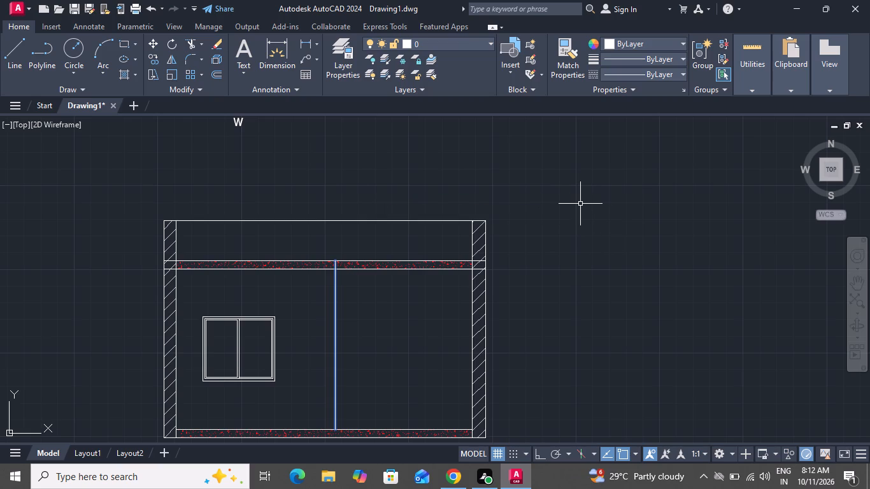
Change the Rectangle command's fillet radius using a distance picked between two points beside the elevation.
{"action": "type", "text": "rec f o"}
{"action": "key", "text": "space"}
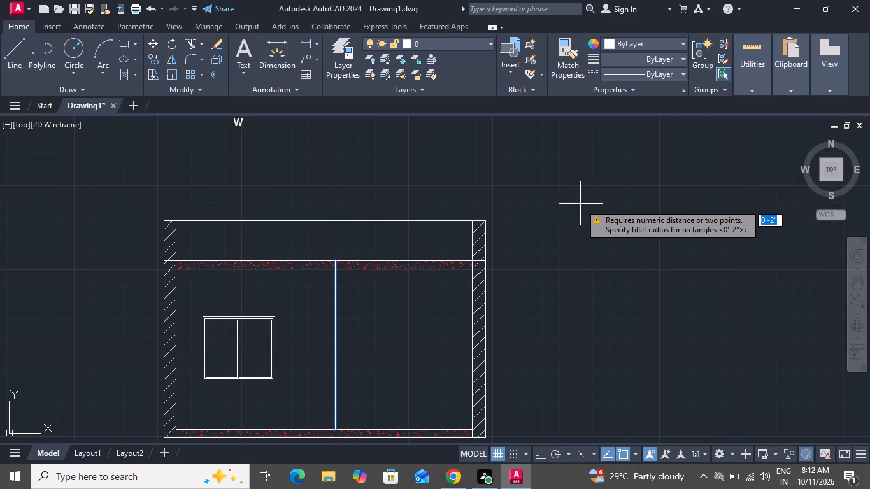
{"action": "left_click", "coordinate": [552, 201]}
{"action": "left_click", "coordinate": [595, 244]}
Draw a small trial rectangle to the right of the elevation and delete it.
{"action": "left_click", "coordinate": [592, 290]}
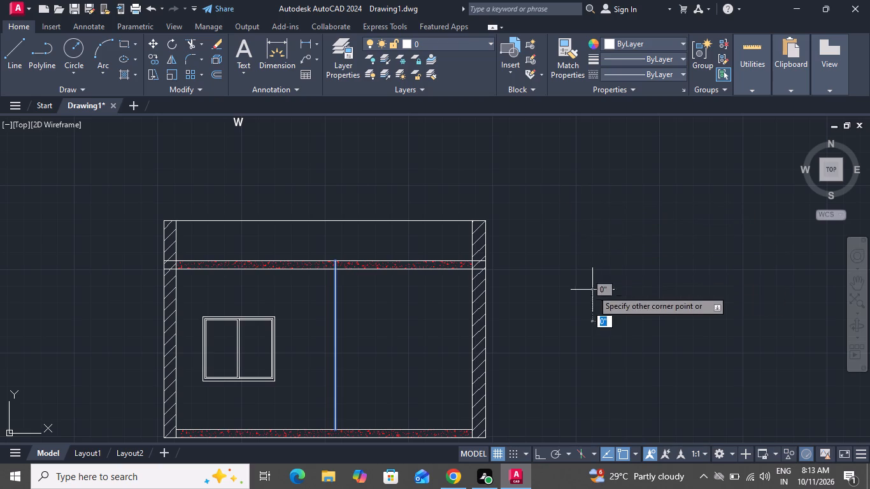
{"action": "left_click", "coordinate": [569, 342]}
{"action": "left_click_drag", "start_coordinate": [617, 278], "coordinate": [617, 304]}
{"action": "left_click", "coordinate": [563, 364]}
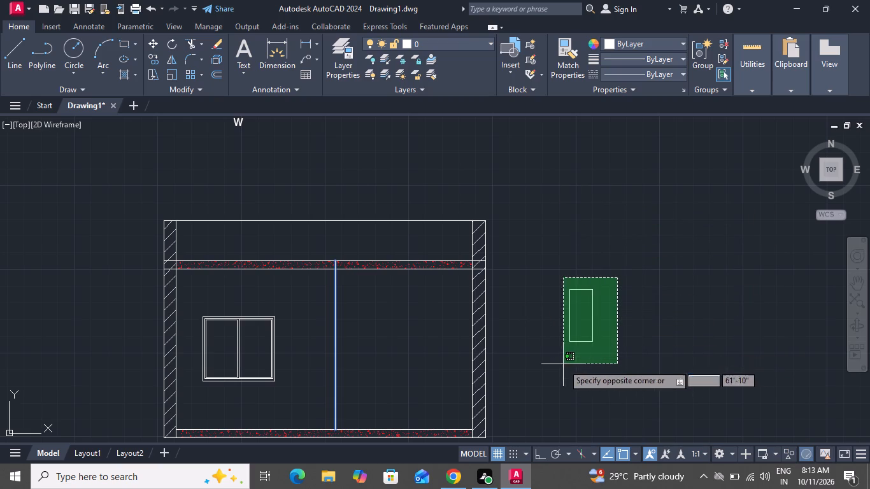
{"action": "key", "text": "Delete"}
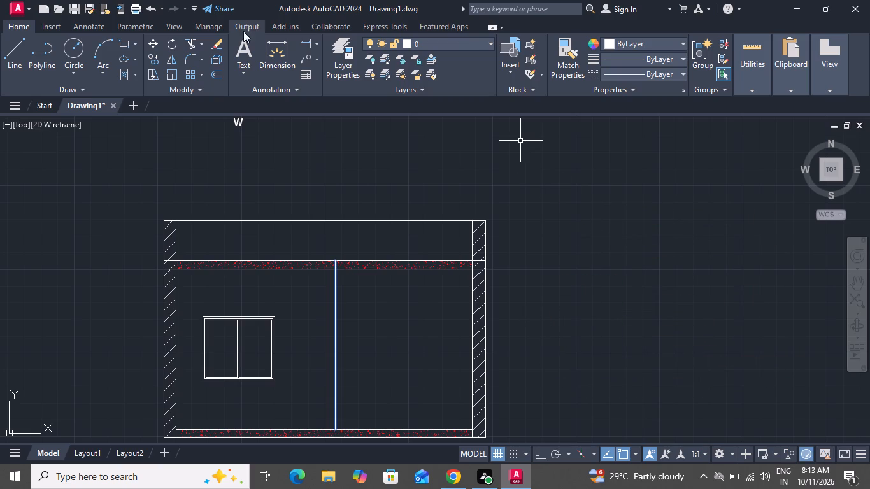
Draw a square-cornered rectangle about 11" wide and 3' high on the upper slab above the blue vertical line.
{"action": "left_click", "coordinate": [126, 46]}
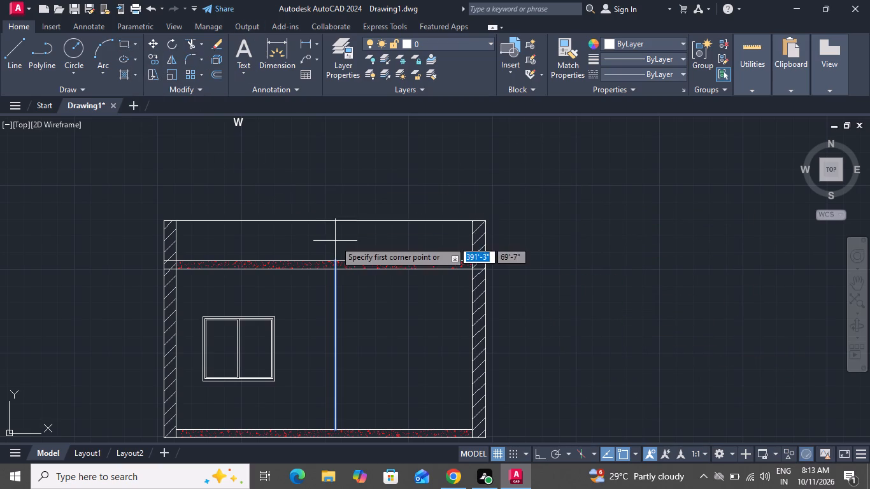
{"action": "scroll", "coordinate": [335, 243], "scroll_direction": "up", "scroll_amount": 2}
{"action": "left_click", "coordinate": [312, 280]}
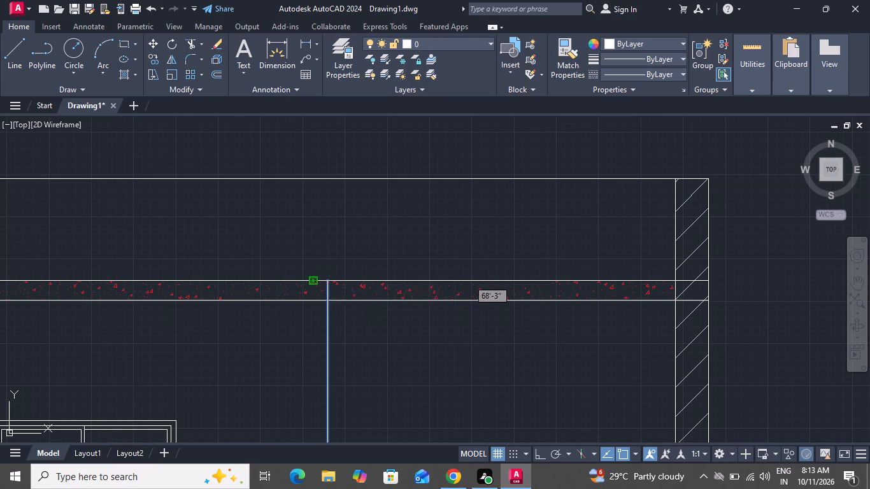
{"action": "left_click", "coordinate": [349, 157]}
{"action": "scroll", "coordinate": [431, 223], "scroll_direction": "down", "scroll_amount": 2}
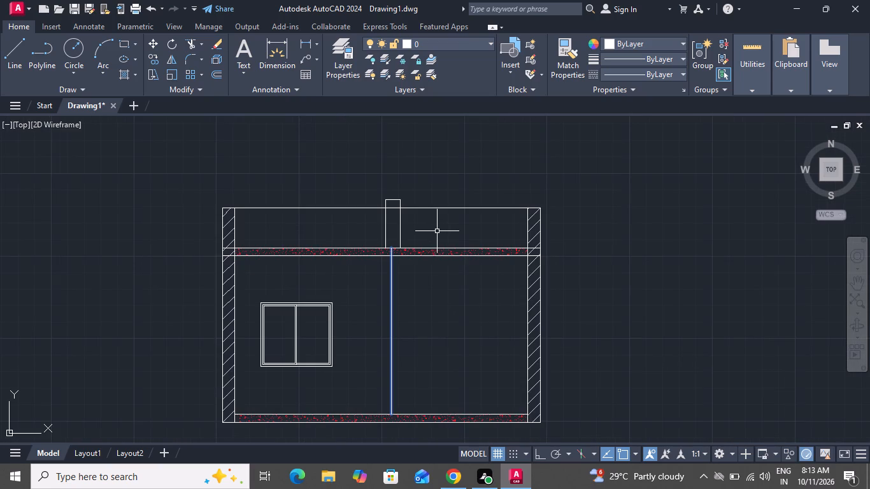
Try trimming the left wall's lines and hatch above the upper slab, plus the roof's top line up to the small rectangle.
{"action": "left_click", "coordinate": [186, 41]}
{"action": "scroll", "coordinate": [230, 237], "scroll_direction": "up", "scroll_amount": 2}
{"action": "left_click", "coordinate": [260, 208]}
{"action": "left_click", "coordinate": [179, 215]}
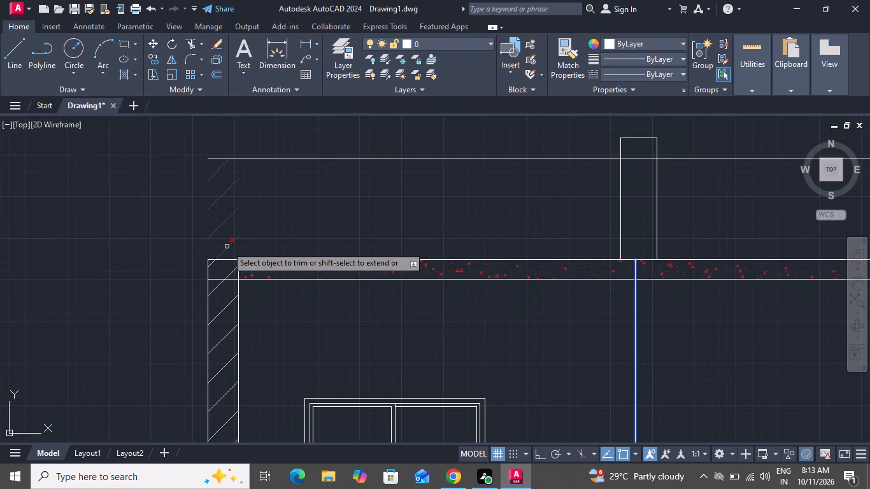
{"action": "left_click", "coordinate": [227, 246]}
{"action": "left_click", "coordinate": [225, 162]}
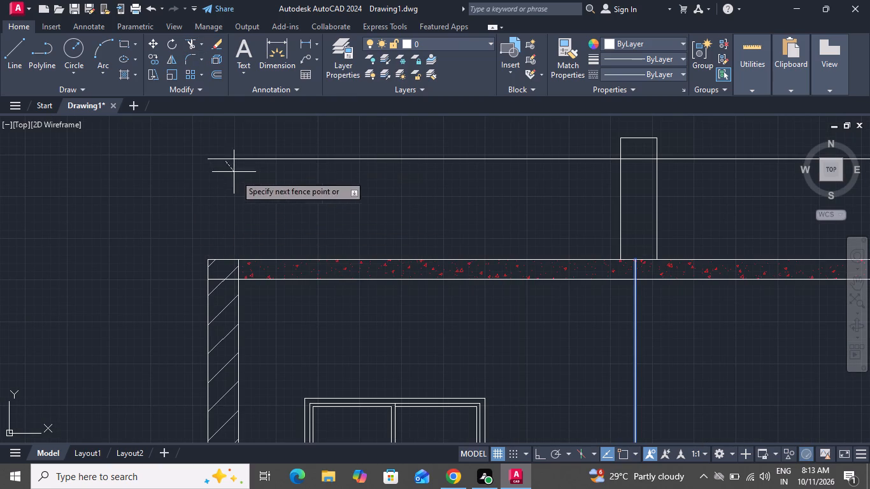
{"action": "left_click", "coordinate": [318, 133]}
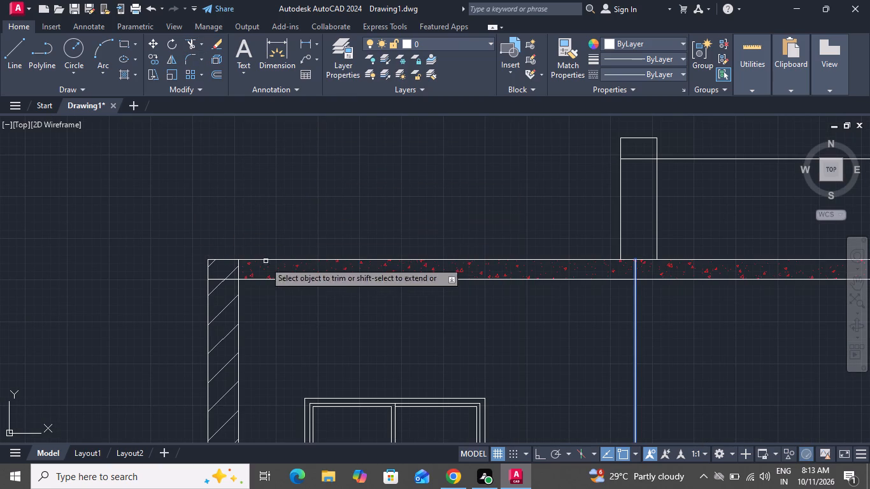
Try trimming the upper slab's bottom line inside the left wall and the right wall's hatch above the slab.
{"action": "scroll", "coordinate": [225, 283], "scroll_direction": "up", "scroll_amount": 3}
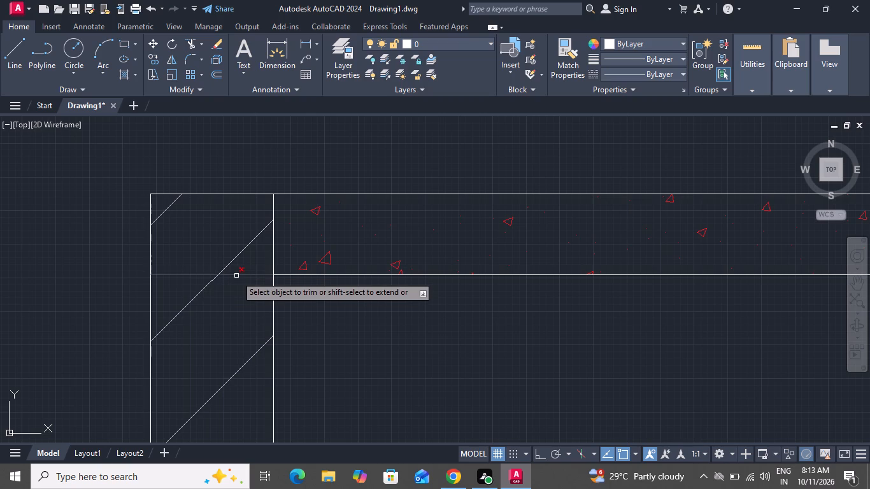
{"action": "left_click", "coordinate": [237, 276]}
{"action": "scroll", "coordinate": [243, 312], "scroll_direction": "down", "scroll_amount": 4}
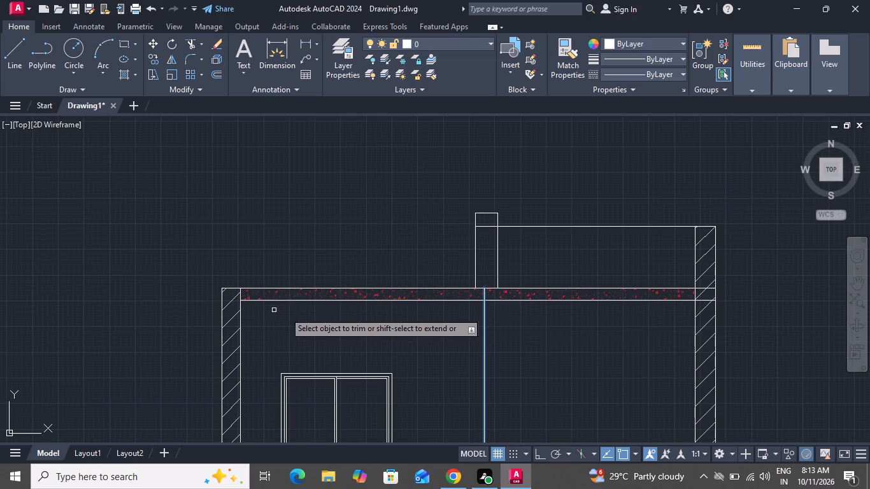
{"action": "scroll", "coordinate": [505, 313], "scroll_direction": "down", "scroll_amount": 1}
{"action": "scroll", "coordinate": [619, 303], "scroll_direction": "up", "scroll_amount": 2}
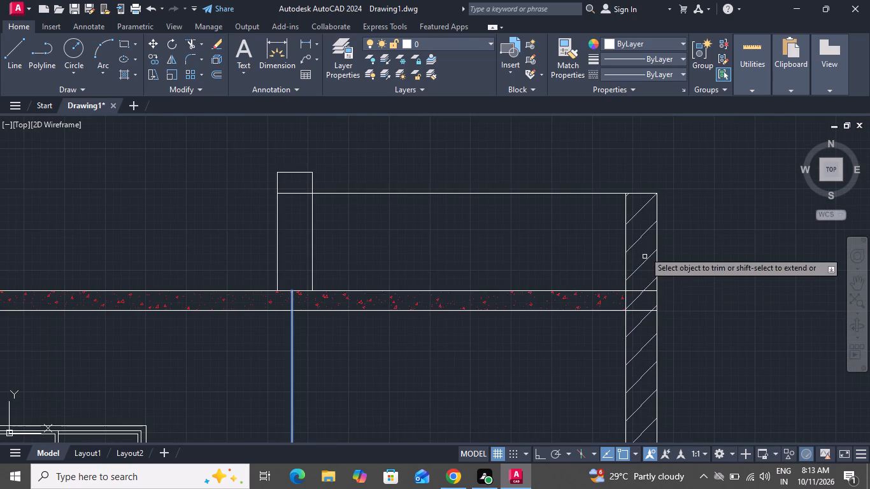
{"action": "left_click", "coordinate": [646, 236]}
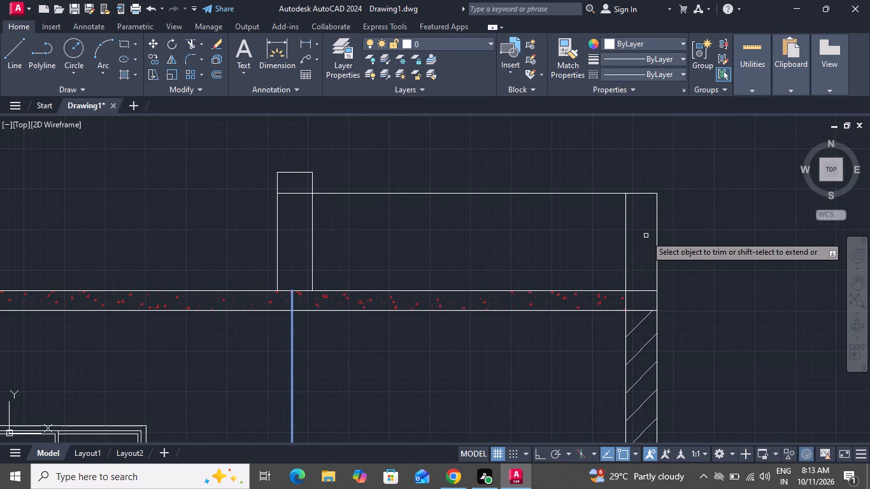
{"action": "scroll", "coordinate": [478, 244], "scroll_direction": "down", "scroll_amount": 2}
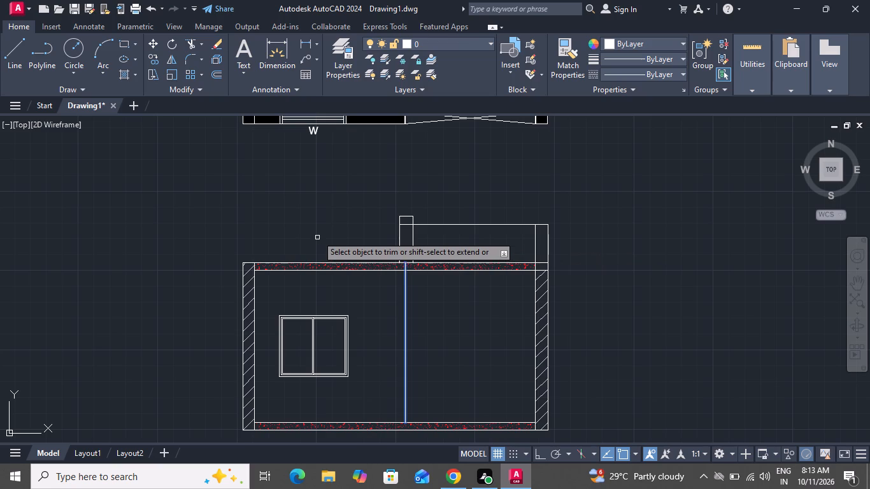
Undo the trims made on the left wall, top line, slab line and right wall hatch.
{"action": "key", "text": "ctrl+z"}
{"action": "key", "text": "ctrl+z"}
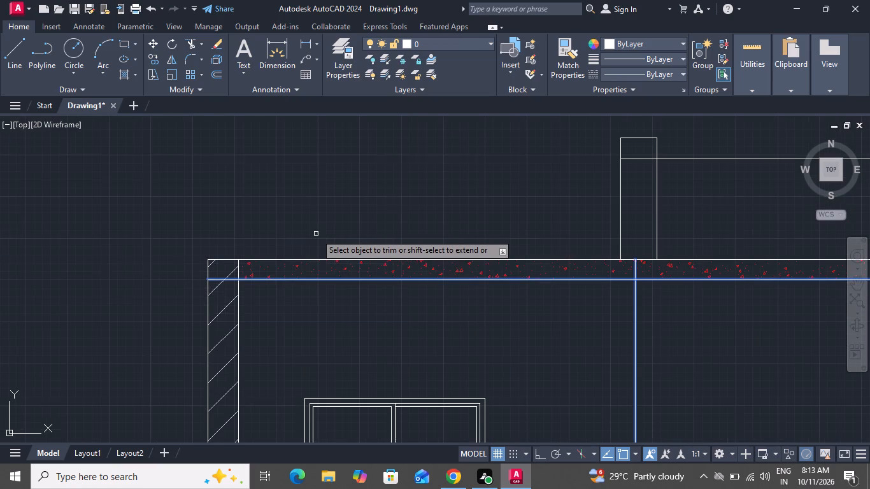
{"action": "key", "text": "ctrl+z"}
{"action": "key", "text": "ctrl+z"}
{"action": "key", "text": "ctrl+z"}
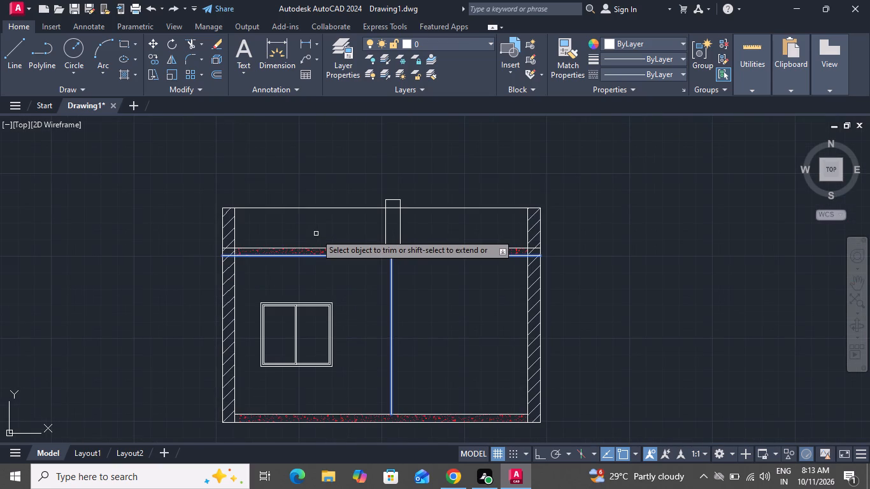
Trim the left wall's hatch above the upper slab's bottom line, and that line's segment inside the left wall.
{"action": "scroll", "coordinate": [217, 229], "scroll_direction": "up", "scroll_amount": 2}
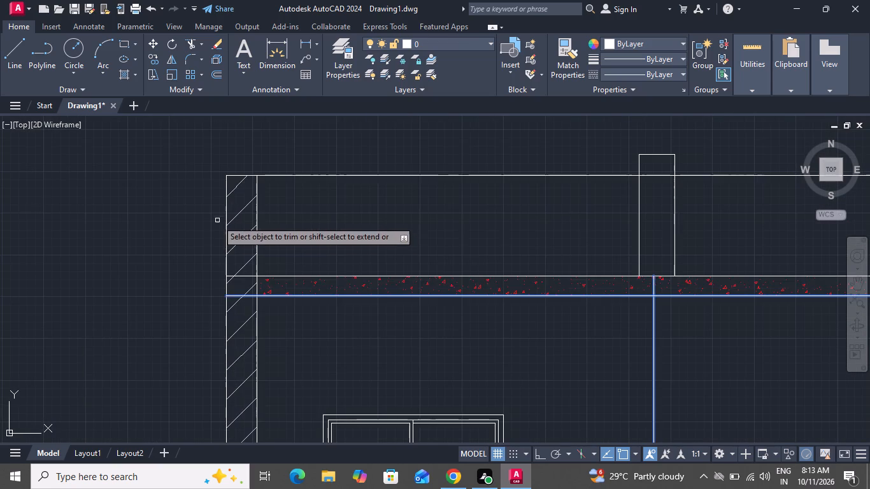
{"action": "left_click", "coordinate": [234, 190]}
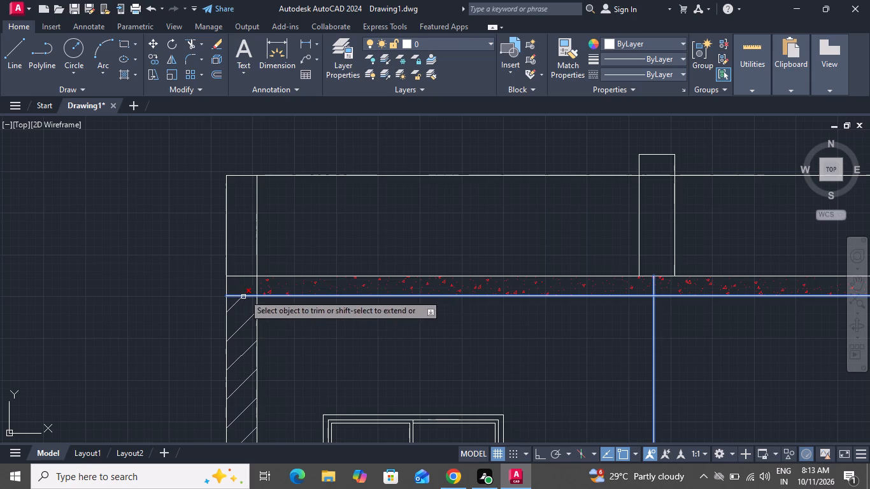
{"action": "scroll", "coordinate": [259, 254], "scroll_direction": "down", "scroll_amount": 1}
{"action": "scroll", "coordinate": [245, 281], "scroll_direction": "up", "scroll_amount": 3}
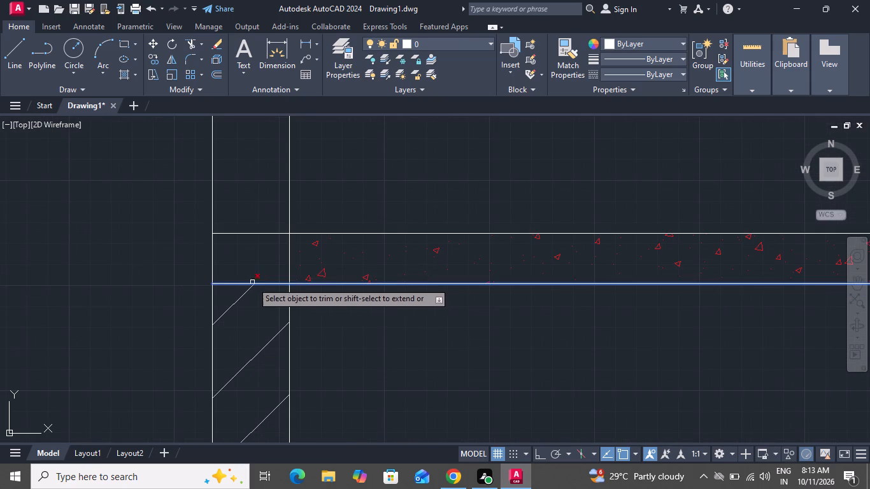
{"action": "left_click", "coordinate": [261, 284]}
{"action": "scroll", "coordinate": [262, 284], "scroll_direction": "down", "scroll_amount": 3}
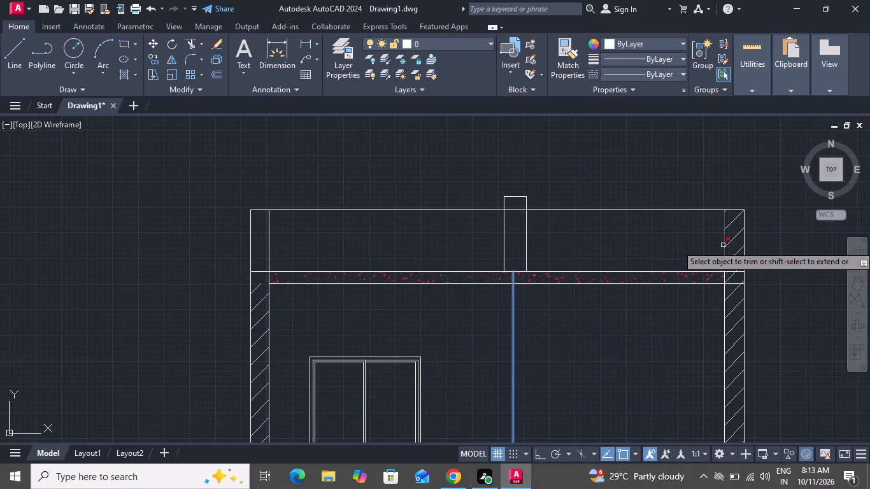
Trim the right wall's hatch above the upper slab's bottom line, and that line's segment inside the right wall.
{"action": "scroll", "coordinate": [750, 230], "scroll_direction": "up", "scroll_amount": 1}
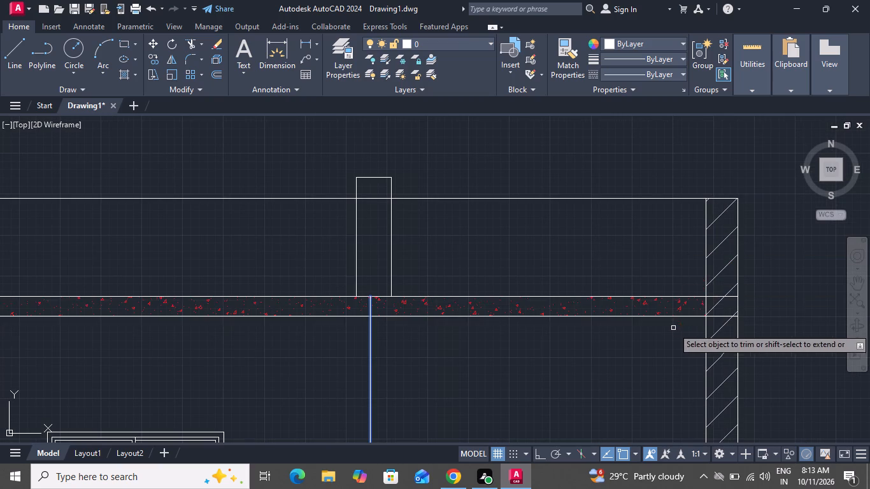
{"action": "scroll", "coordinate": [831, 292], "scroll_direction": "up", "scroll_amount": 1}
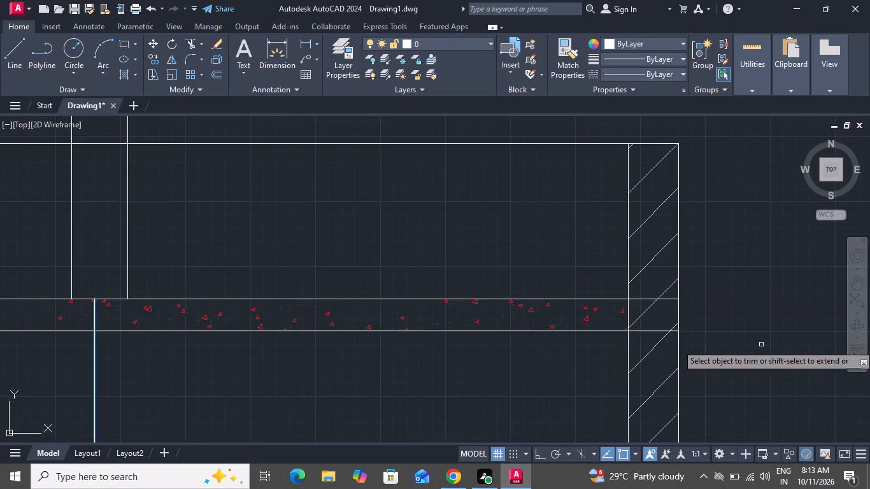
{"action": "left_click", "coordinate": [661, 205]}
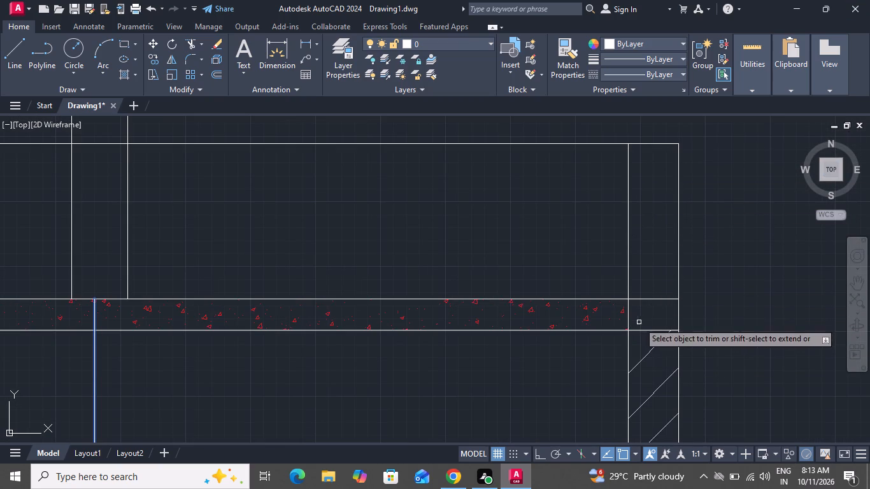
{"action": "left_click", "coordinate": [647, 332]}
{"action": "scroll", "coordinate": [704, 271], "scroll_direction": "down", "scroll_amount": 2}
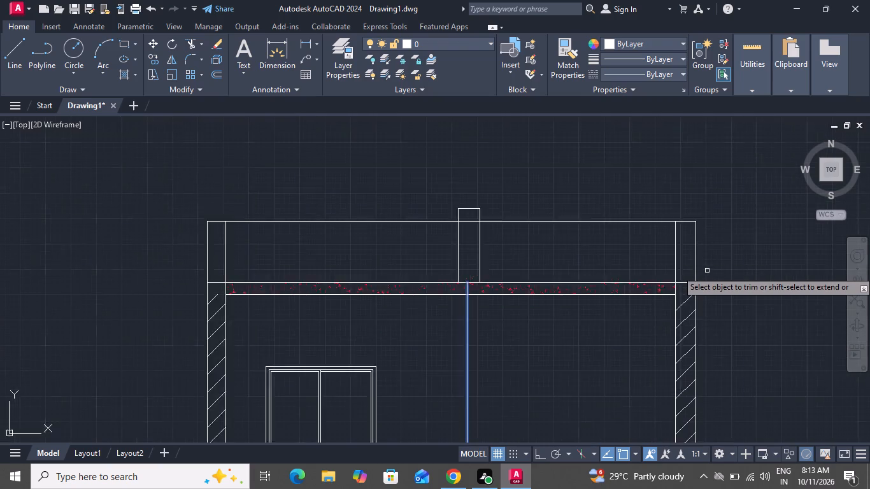
{"action": "scroll", "coordinate": [707, 271], "scroll_direction": "down", "scroll_amount": 1}
{"action": "right_click", "coordinate": [588, 255]}
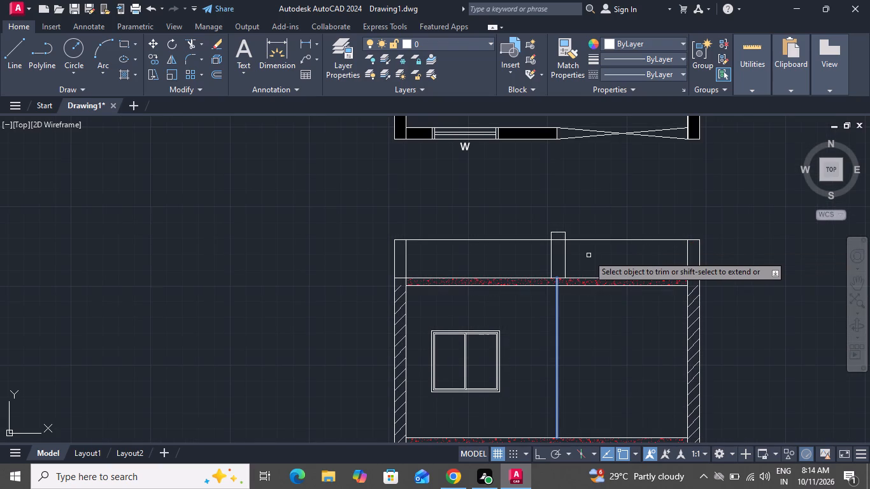
{"action": "left_click", "coordinate": [603, 271]}
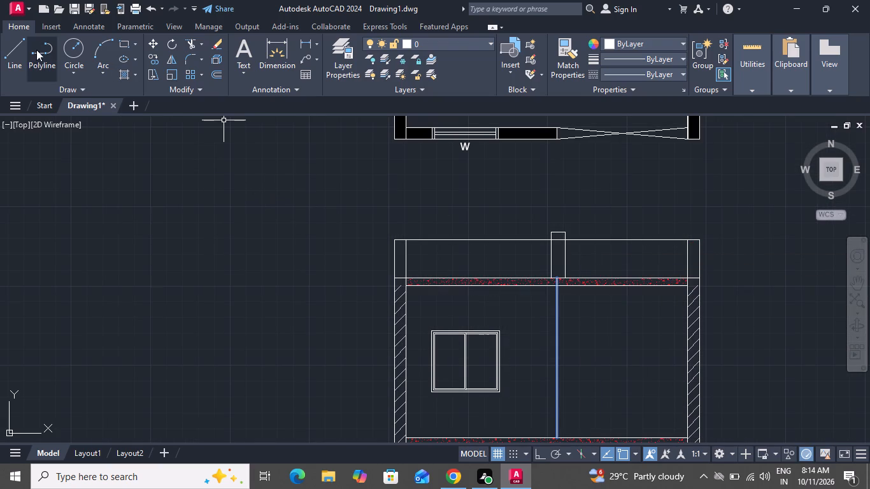
With Ortho on, draw a 9" horizontal line about 6" above the left parapet and continue it 6" down to the top line.
{"action": "left_click", "coordinate": [10, 53]}
{"action": "scroll", "coordinate": [535, 264], "scroll_direction": "up", "scroll_amount": 2}
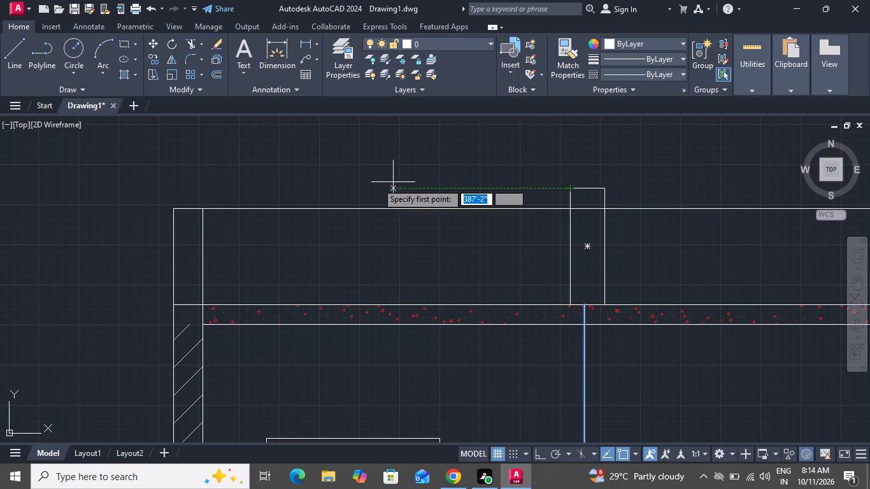
{"action": "left_click", "coordinate": [206, 192]}
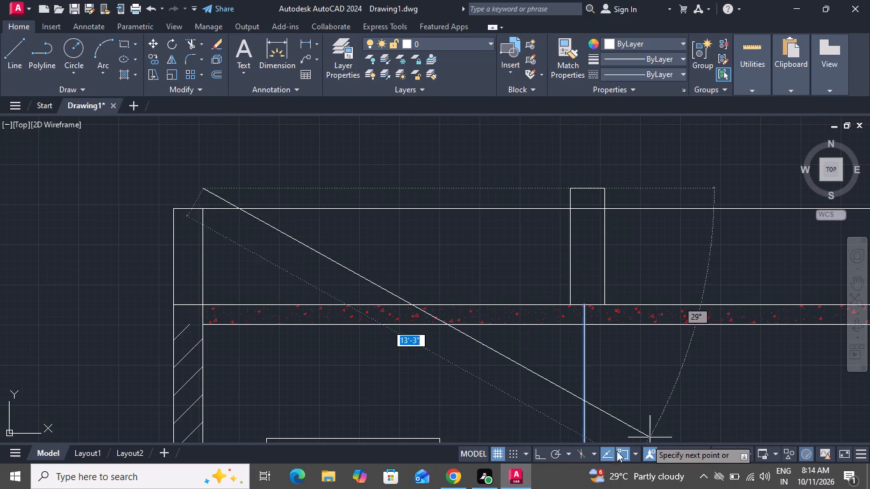
{"action": "left_click", "coordinate": [546, 457]}
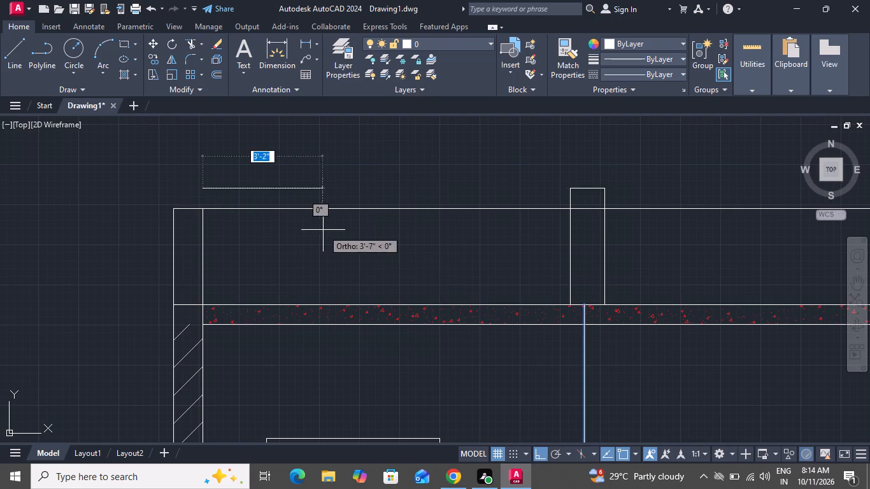
{"action": "scroll", "coordinate": [172, 183], "scroll_direction": "up", "scroll_amount": 3}
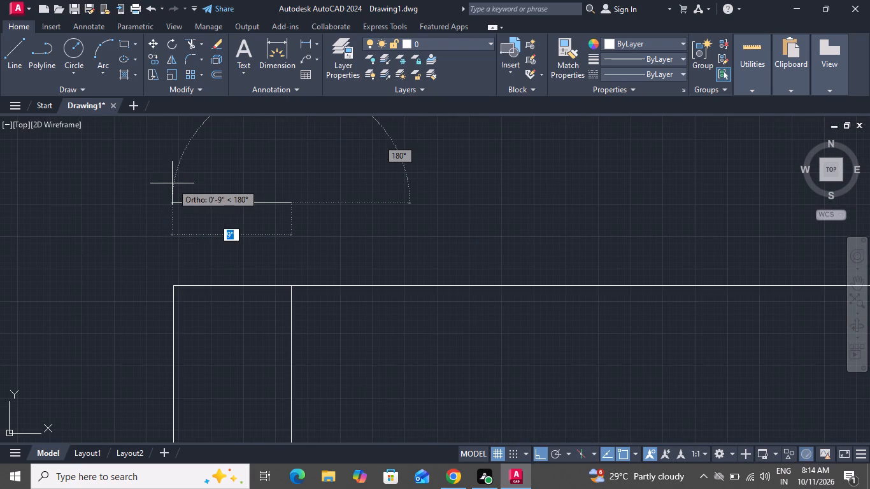
{"action": "left_click", "coordinate": [172, 183]}
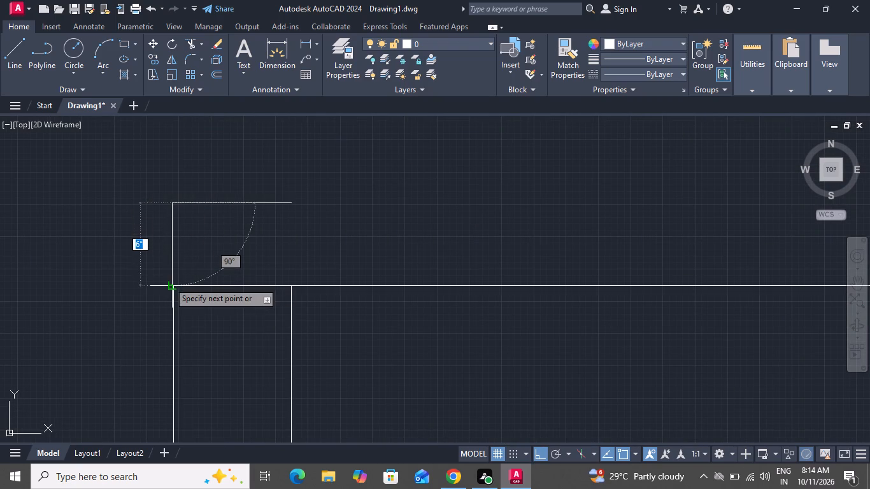
{"action": "left_click", "coordinate": [169, 284]}
{"action": "right_click", "coordinate": [169, 284]}
{"action": "left_click", "coordinate": [196, 306]}
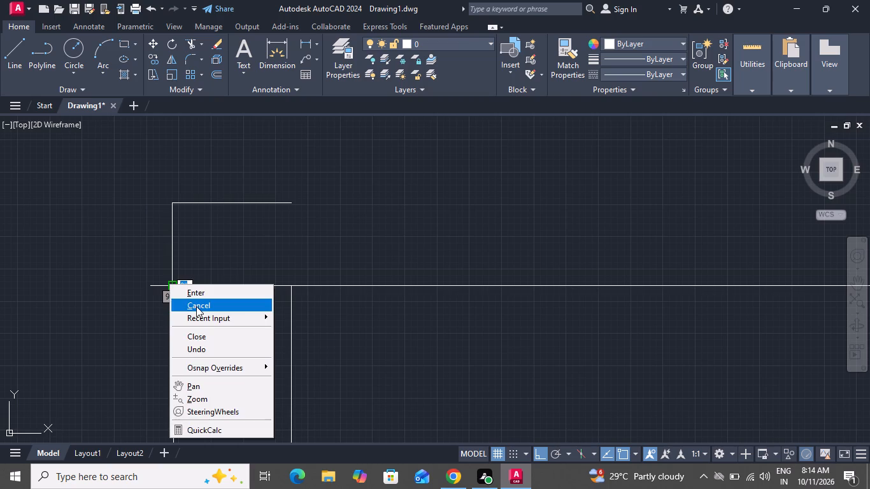
Draw a vertical line from the left wall's inner top corner up to the end of the new horizontal line.
{"action": "scroll", "coordinate": [282, 233], "scroll_direction": "down", "scroll_amount": 1}
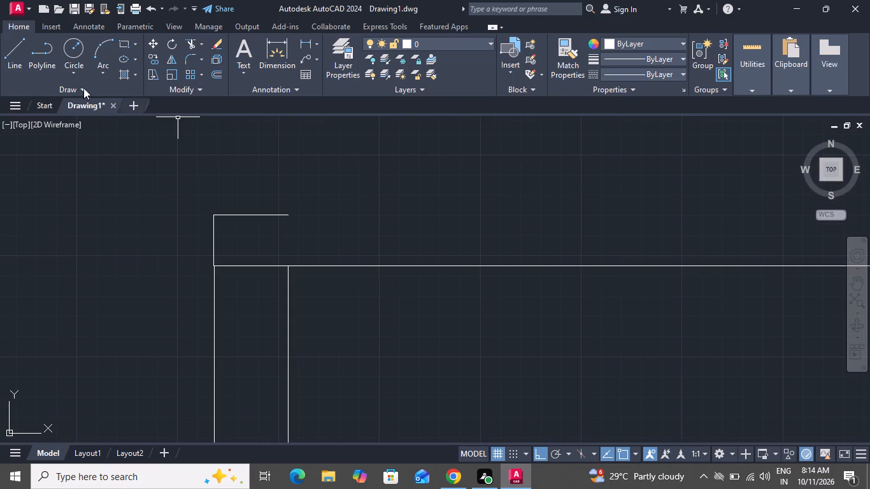
{"action": "left_click", "coordinate": [6, 57]}
{"action": "scroll", "coordinate": [293, 276], "scroll_direction": "up", "scroll_amount": 2}
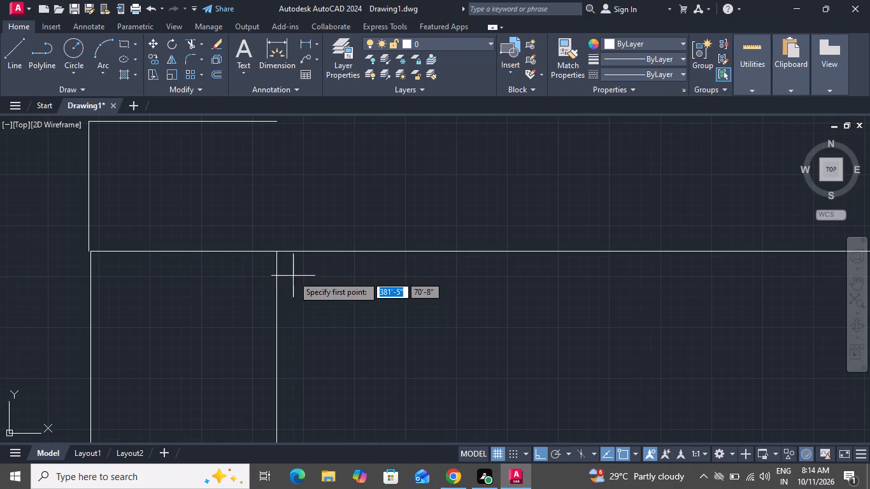
{"action": "left_click", "coordinate": [280, 253]}
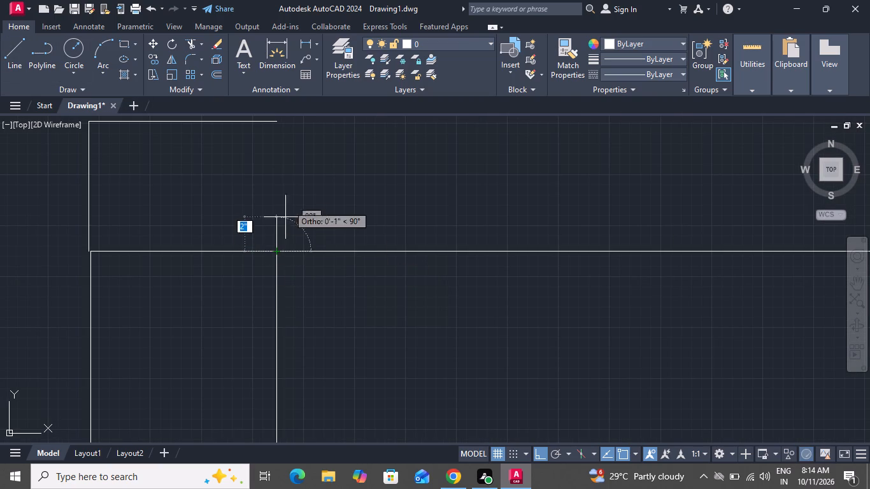
{"action": "left_click", "coordinate": [299, 117]}
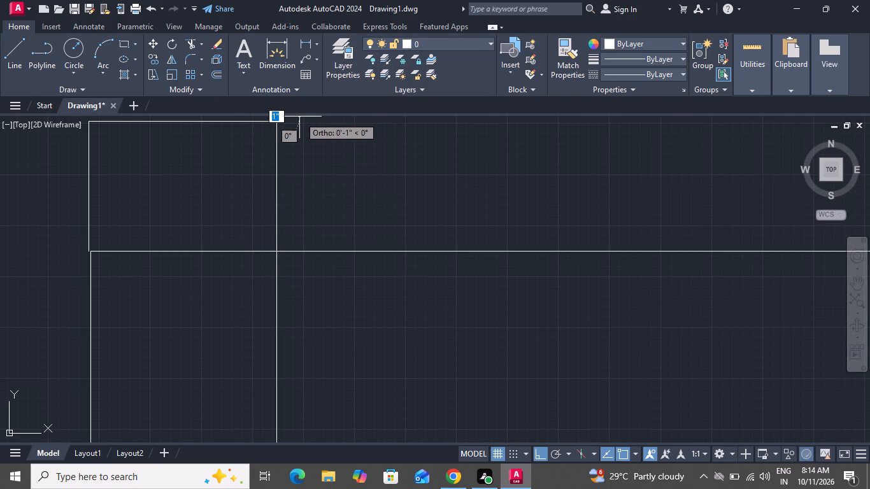
{"action": "right_click", "coordinate": [299, 117]}
{"action": "left_click", "coordinate": [313, 136]}
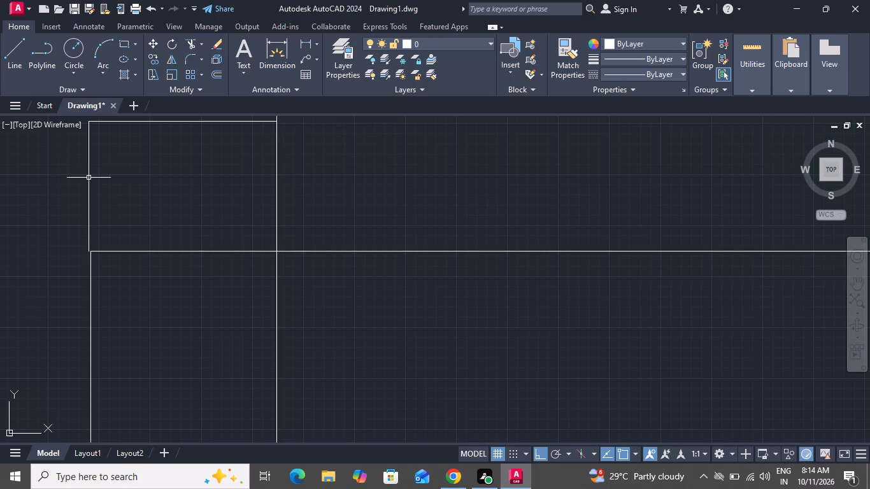
Delete the outer vertical line between the left parapet and the short horizontal line above it.
{"action": "left_click", "coordinate": [90, 178]}
{"action": "key", "text": "Delete"}
Draw a vertical line about 9" up from the left parapet's outer top corner, past the short horizontal line above it.
{"action": "scroll", "coordinate": [466, 187], "scroll_direction": "down", "scroll_amount": 2}
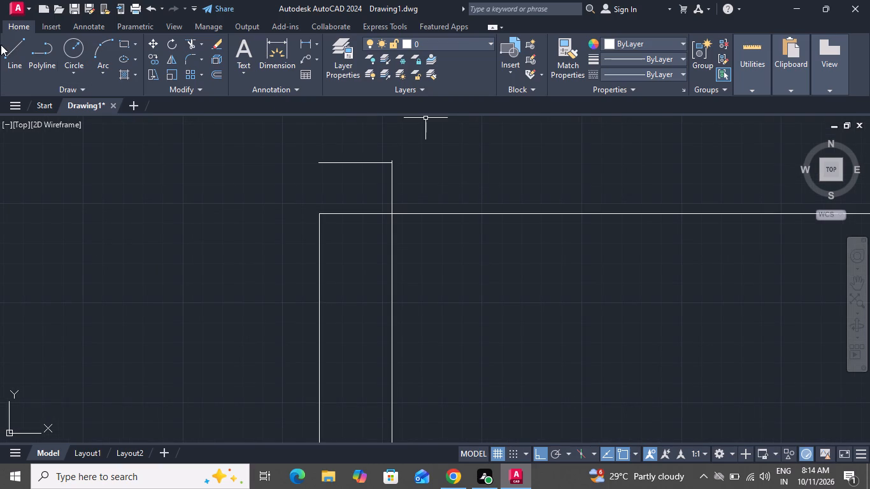
{"action": "left_click", "coordinate": [4, 45]}
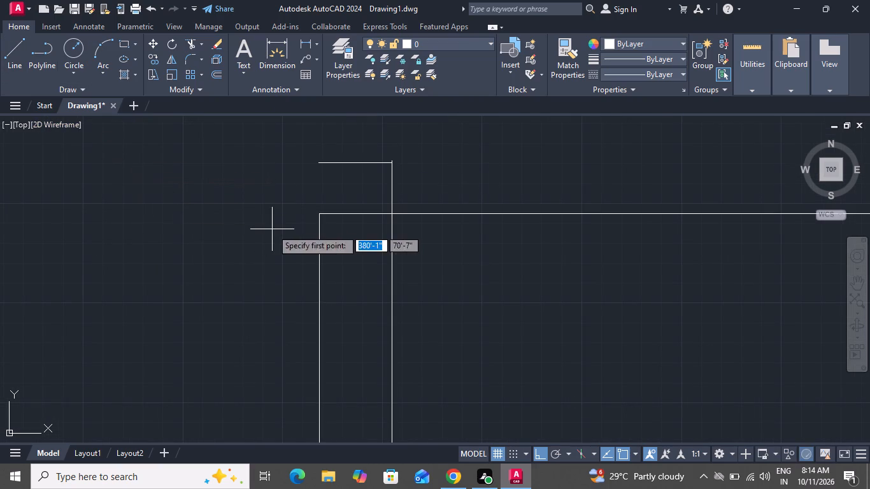
{"action": "scroll", "coordinate": [331, 215], "scroll_direction": "up", "scroll_amount": 2}
{"action": "left_click", "coordinate": [296, 206]}
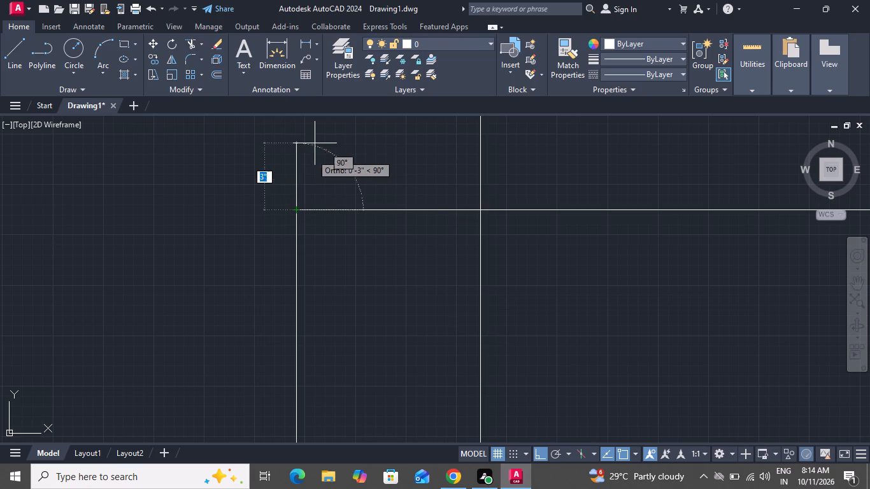
{"action": "scroll", "coordinate": [318, 134], "scroll_direction": "down", "scroll_amount": 3}
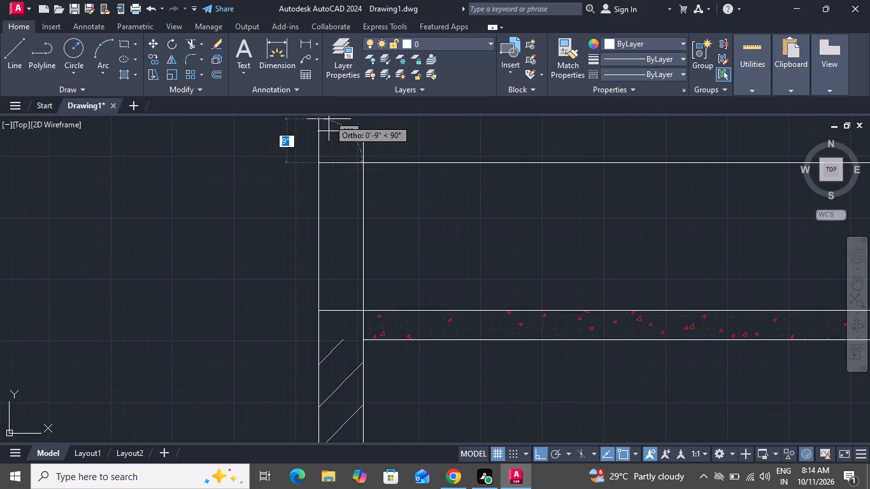
{"action": "left_click", "coordinate": [329, 119]}
{"action": "right_click", "coordinate": [329, 119]}
{"action": "left_click", "coordinate": [352, 139]}
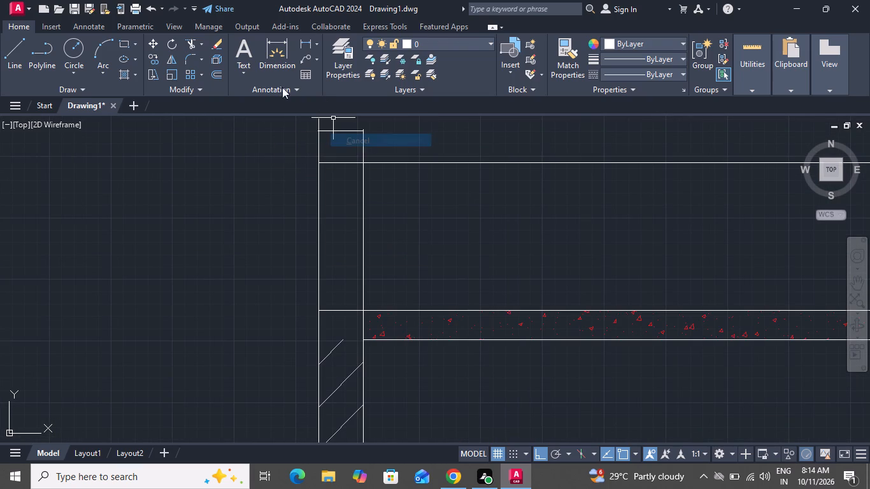
Trim the new vertical line above the left post's top line and the top line's overhang beyond the outer edge.
{"action": "left_click", "coordinate": [190, 44]}
{"action": "scroll", "coordinate": [337, 262], "scroll_direction": "down", "scroll_amount": 2}
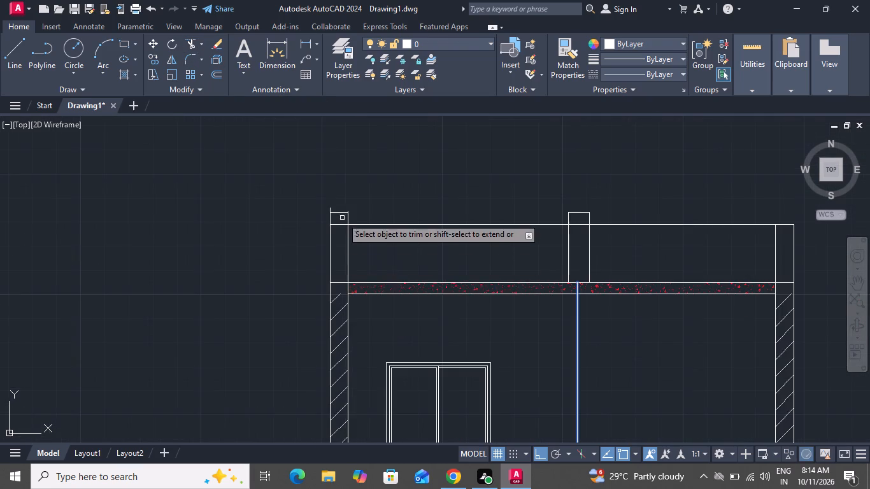
{"action": "scroll", "coordinate": [341, 210], "scroll_direction": "up", "scroll_amount": 6}
{"action": "left_click", "coordinate": [404, 228]}
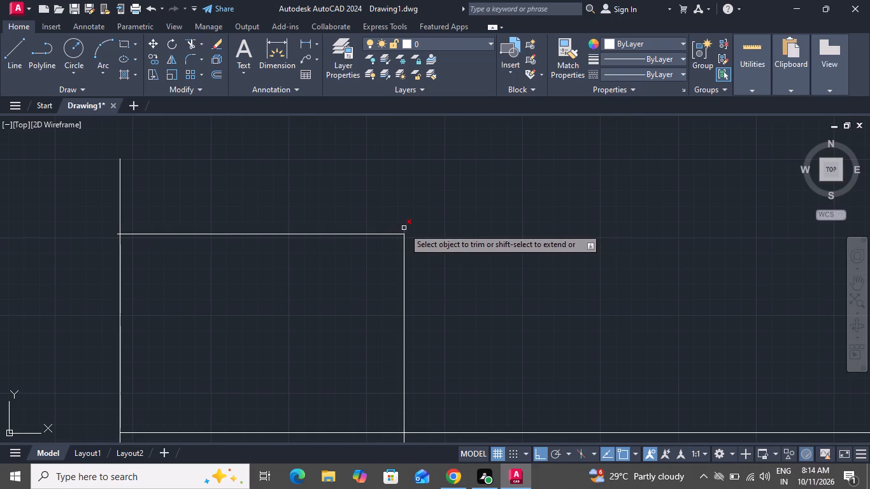
{"action": "left_click", "coordinate": [124, 199]}
{"action": "left_click", "coordinate": [99, 213]}
{"action": "scroll", "coordinate": [105, 234], "scroll_direction": "up", "scroll_amount": 4}
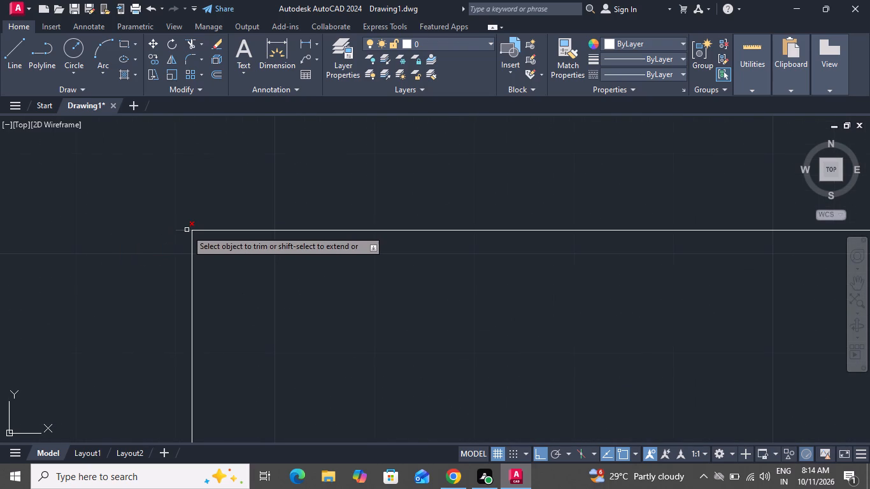
{"action": "left_click", "coordinate": [187, 230]}
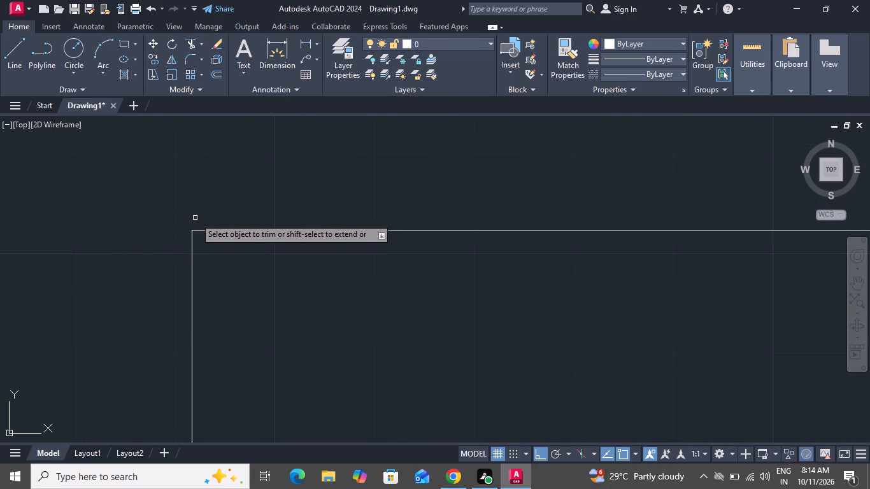
{"action": "scroll", "coordinate": [195, 218], "scroll_direction": "up", "scroll_amount": 1}
{"action": "scroll", "coordinate": [195, 218], "scroll_direction": "down", "scroll_amount": 1}
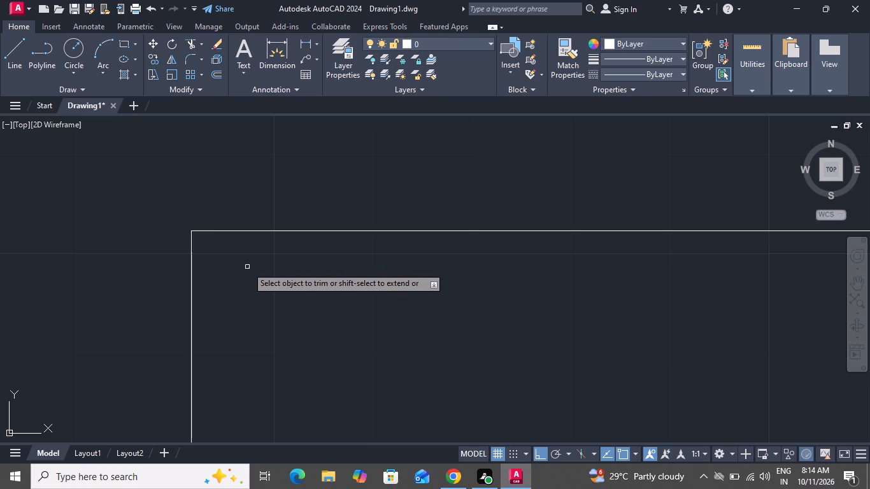
{"action": "scroll", "coordinate": [247, 267], "scroll_direction": "up", "scroll_amount": 1}
{"action": "scroll", "coordinate": [248, 267], "scroll_direction": "down", "scroll_amount": 6}
{"action": "right_click", "coordinate": [269, 297]}
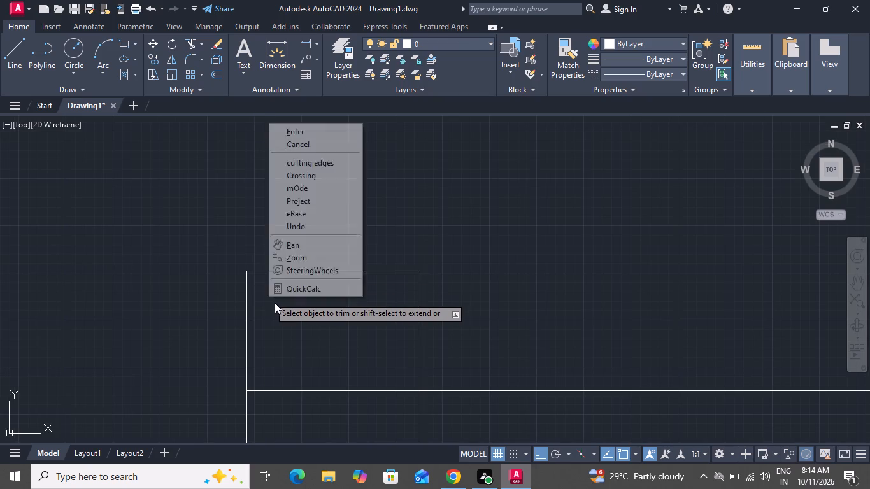
{"action": "left_click", "coordinate": [334, 148]}
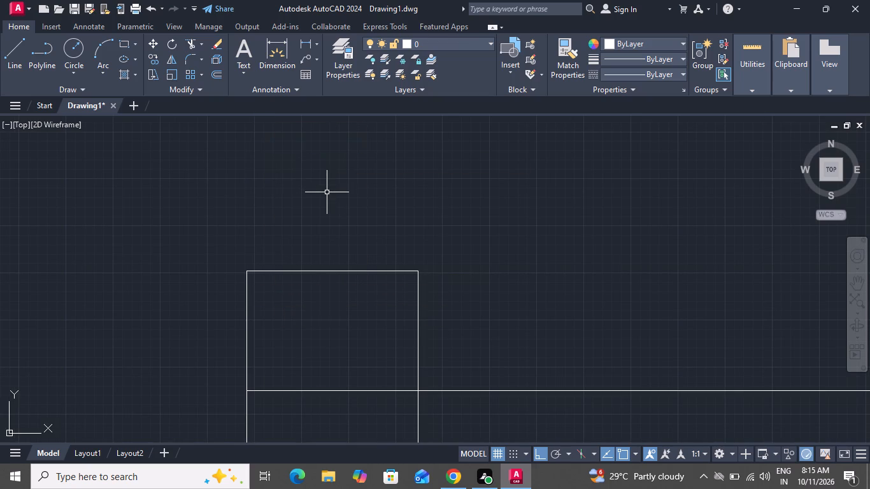
Draw a horizontal line about 10" long above the right parapet, level with the middle post's top, and continue it about 5" down to the parapet's corner.
{"action": "scroll", "coordinate": [327, 193], "scroll_direction": "down", "scroll_amount": 4}
{"action": "scroll", "coordinate": [480, 263], "scroll_direction": "down", "scroll_amount": 2}
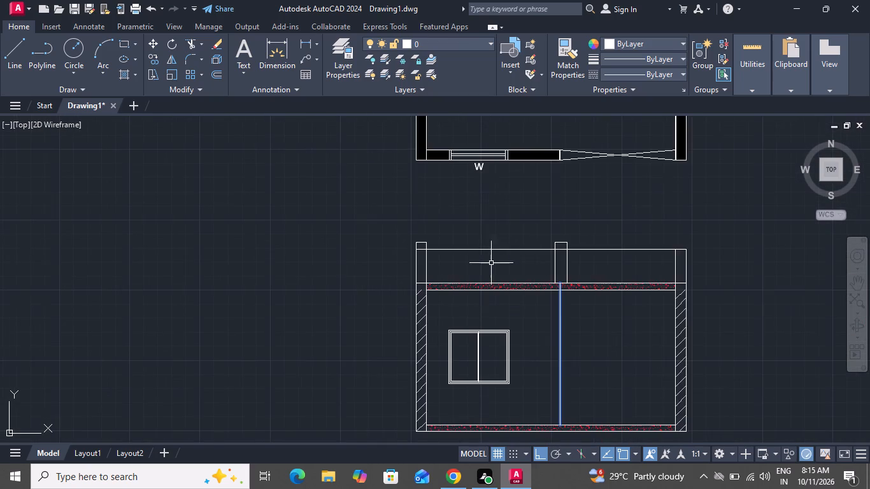
{"action": "scroll", "coordinate": [701, 254], "scroll_direction": "up", "scroll_amount": 2}
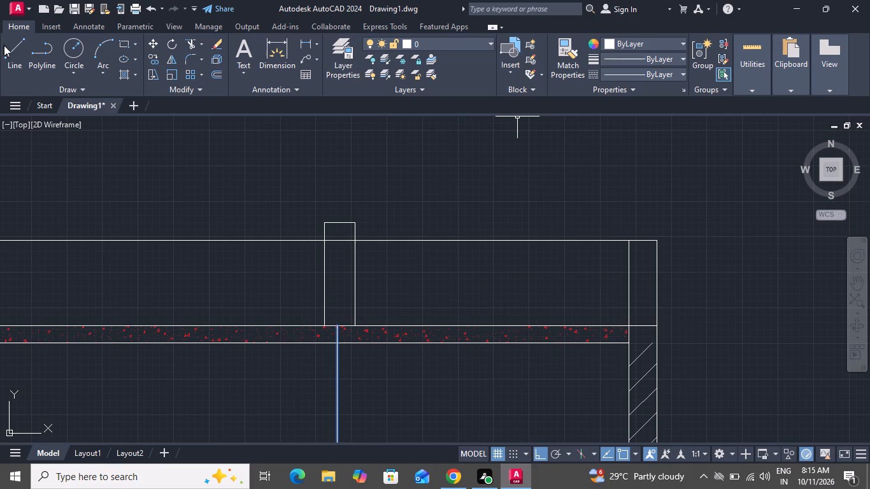
{"action": "left_click", "coordinate": [4, 48]}
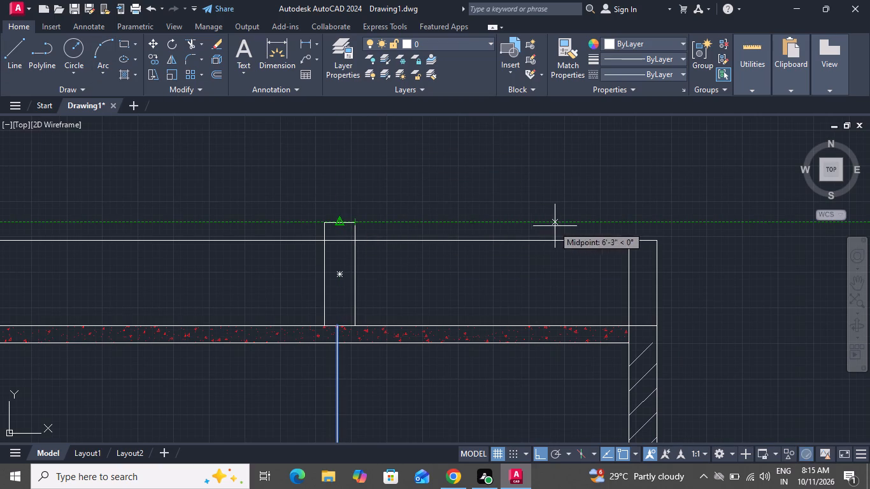
{"action": "left_click", "coordinate": [629, 219]}
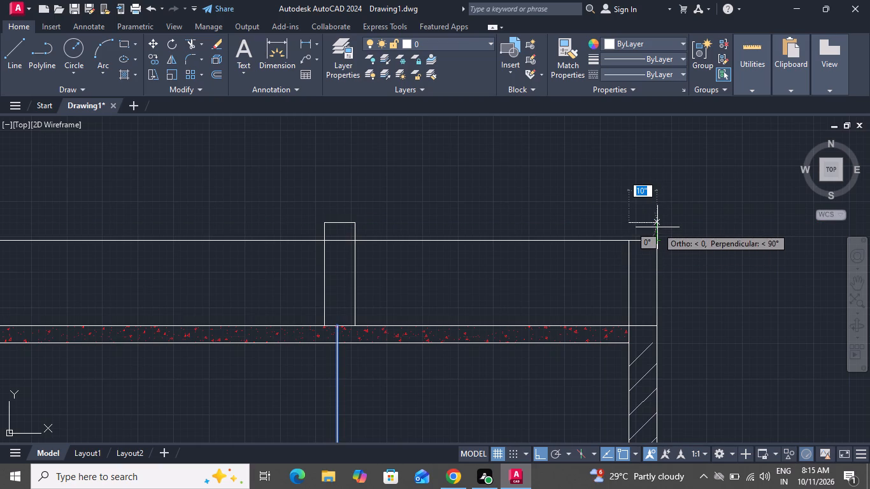
{"action": "left_click", "coordinate": [656, 223]}
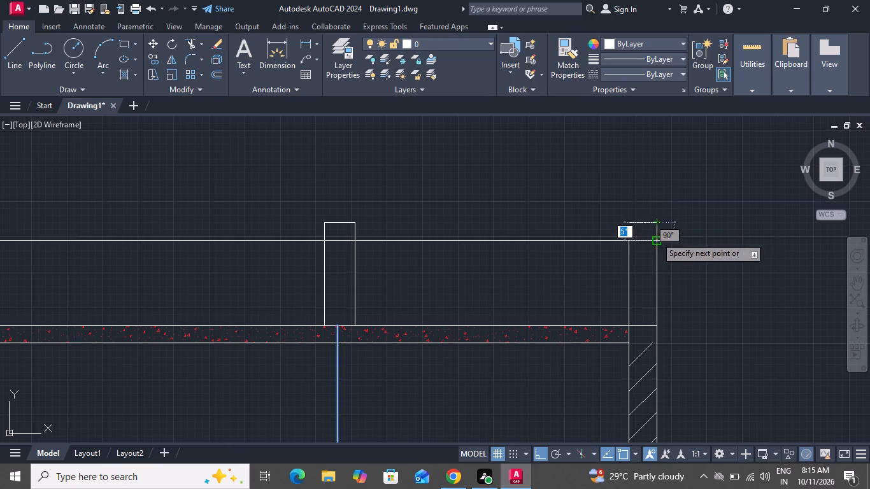
{"action": "left_click", "coordinate": [656, 238]}
{"action": "right_click", "coordinate": [656, 238]}
{"action": "left_click", "coordinate": [659, 253]}
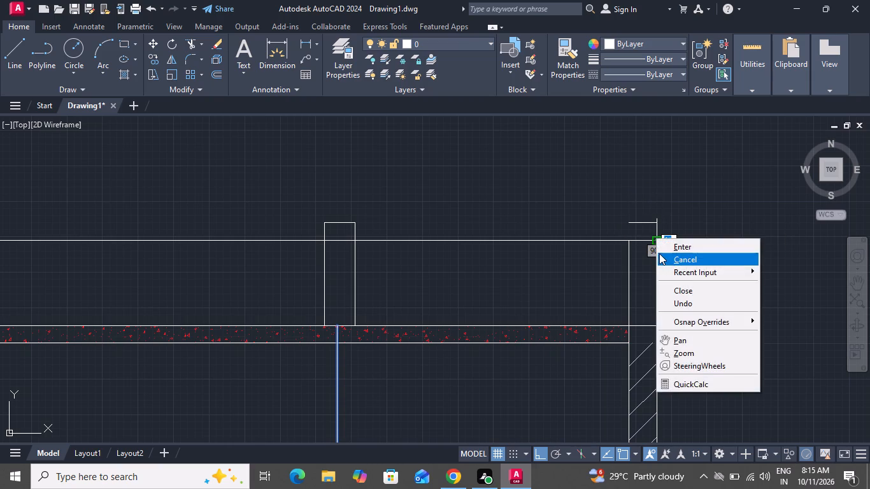
Draw a vertical line from the right parapet's inner top corner up past the new short horizontal line.
{"action": "left_click", "coordinate": [22, 53]}
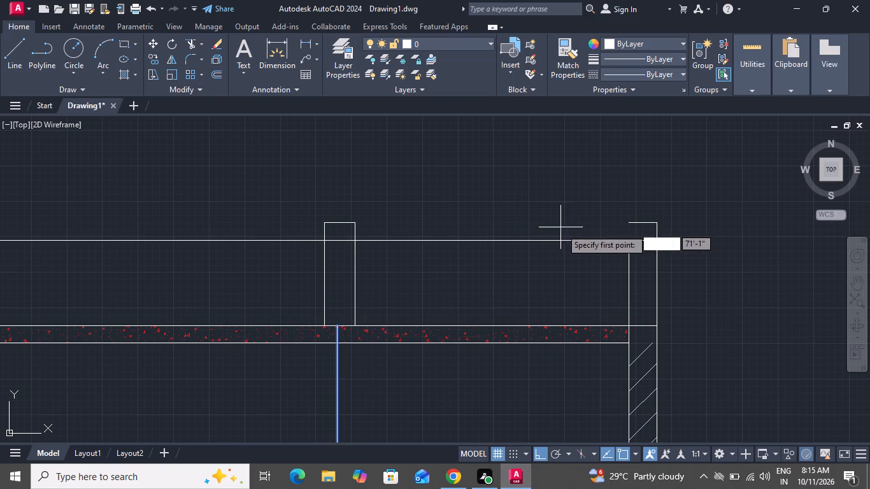
{"action": "scroll", "coordinate": [563, 253], "scroll_direction": "up", "scroll_amount": 1}
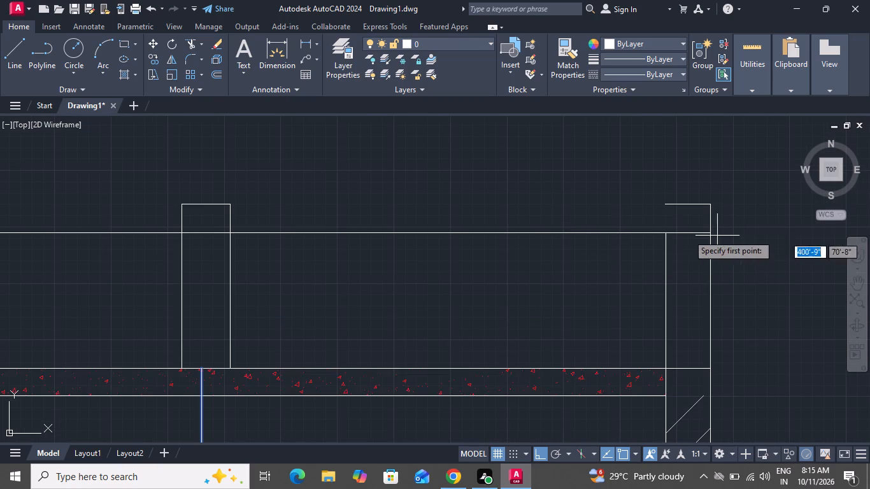
{"action": "left_click", "coordinate": [664, 233]}
{"action": "left_click", "coordinate": [669, 179]}
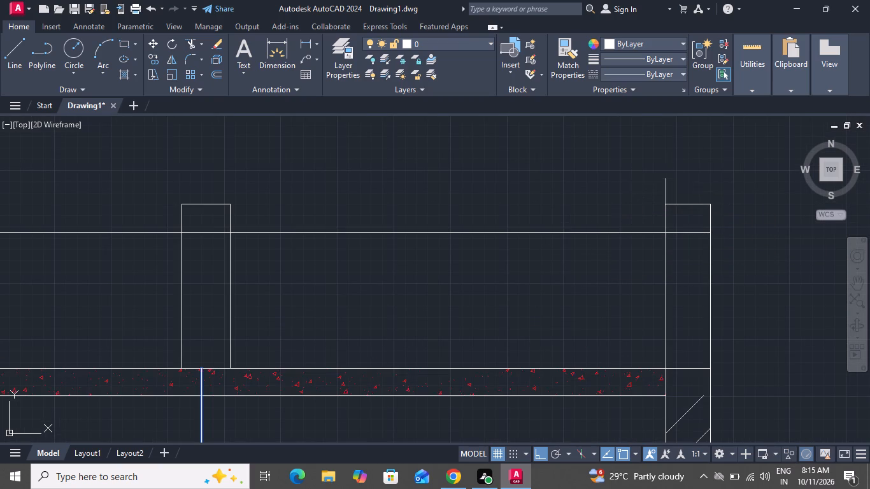
{"action": "right_click", "coordinate": [669, 179]}
{"action": "left_click", "coordinate": [695, 202]}
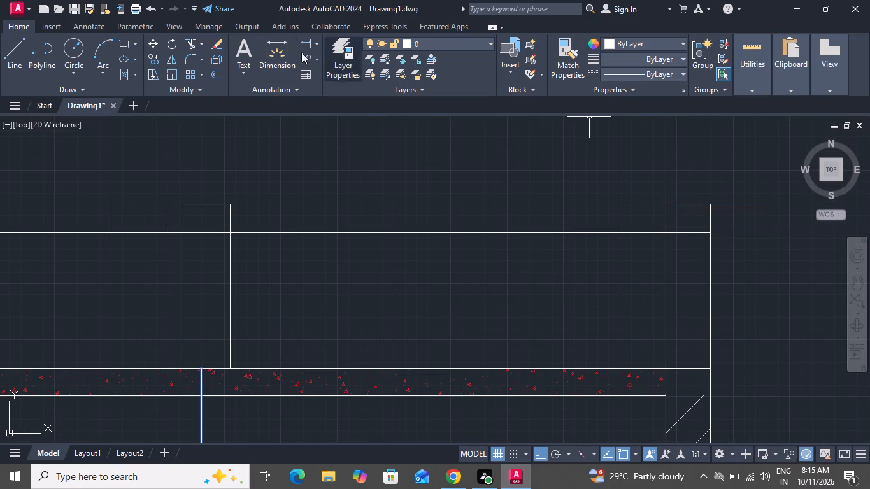
Trim the inner vertical line above the right post's top line and the top line's overhang beyond that vertical.
{"action": "left_click", "coordinate": [183, 40]}
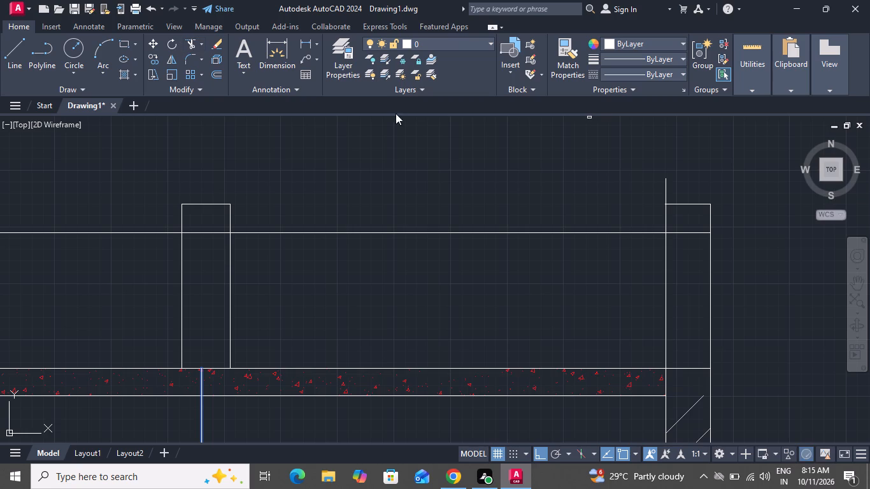
{"action": "scroll", "coordinate": [669, 185], "scroll_direction": "up", "scroll_amount": 2}
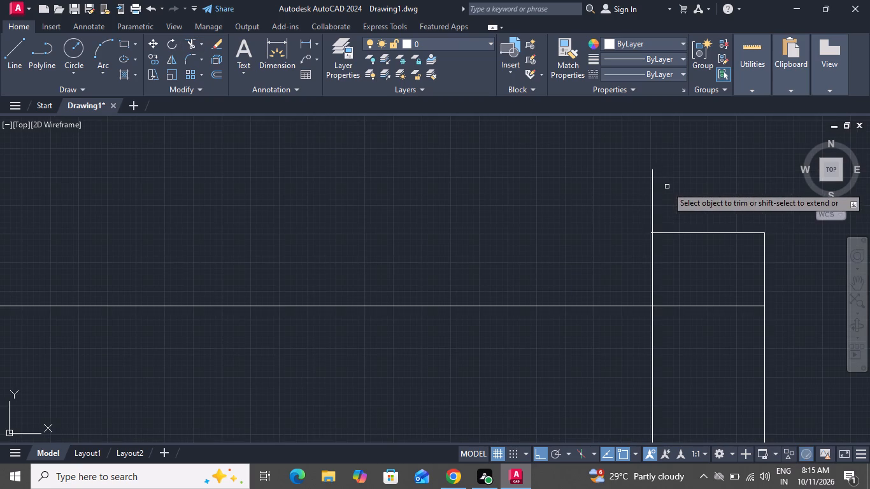
{"action": "left_click", "coordinate": [667, 187]}
{"action": "left_click", "coordinate": [616, 217]}
{"action": "scroll", "coordinate": [645, 240], "scroll_direction": "up", "scroll_amount": 6}
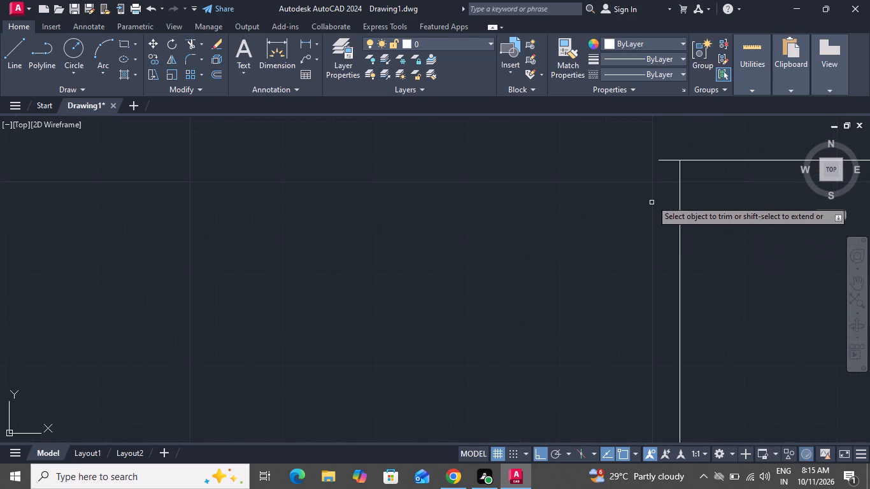
{"action": "left_click", "coordinate": [666, 160]}
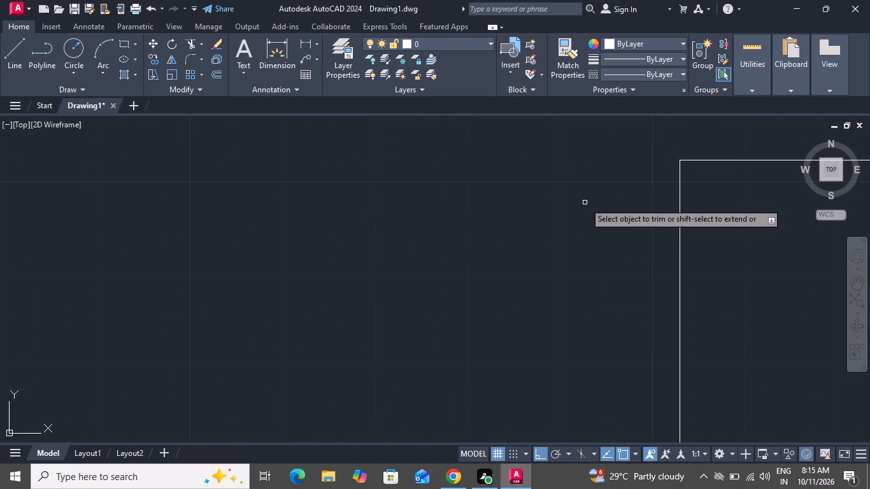
{"action": "scroll", "coordinate": [585, 202], "scroll_direction": "down", "scroll_amount": 2}
{"action": "right_click", "coordinate": [585, 202]}
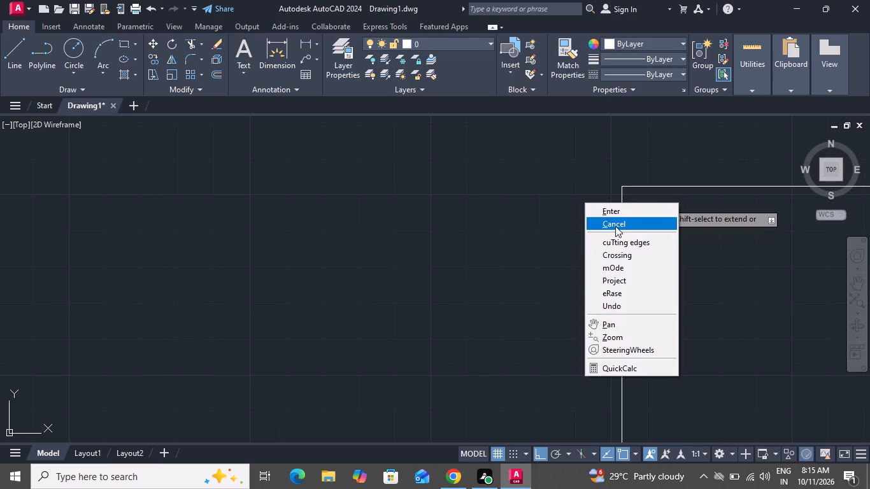
{"action": "left_click", "coordinate": [615, 219]}
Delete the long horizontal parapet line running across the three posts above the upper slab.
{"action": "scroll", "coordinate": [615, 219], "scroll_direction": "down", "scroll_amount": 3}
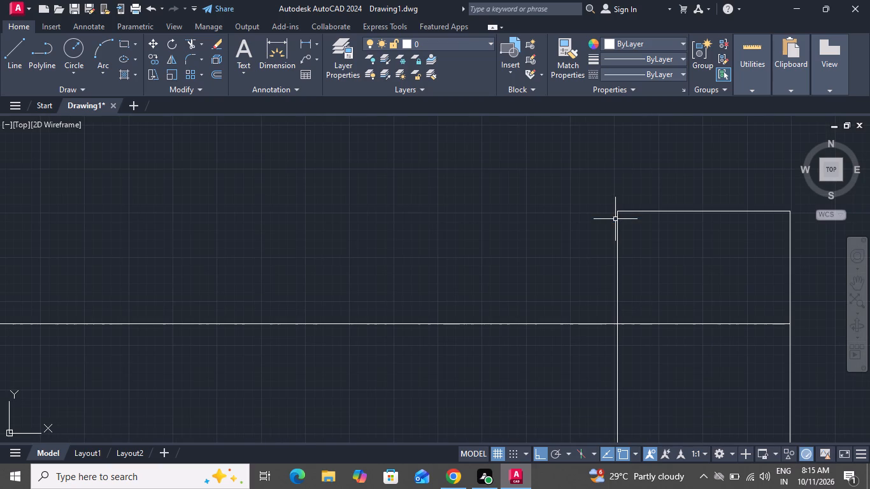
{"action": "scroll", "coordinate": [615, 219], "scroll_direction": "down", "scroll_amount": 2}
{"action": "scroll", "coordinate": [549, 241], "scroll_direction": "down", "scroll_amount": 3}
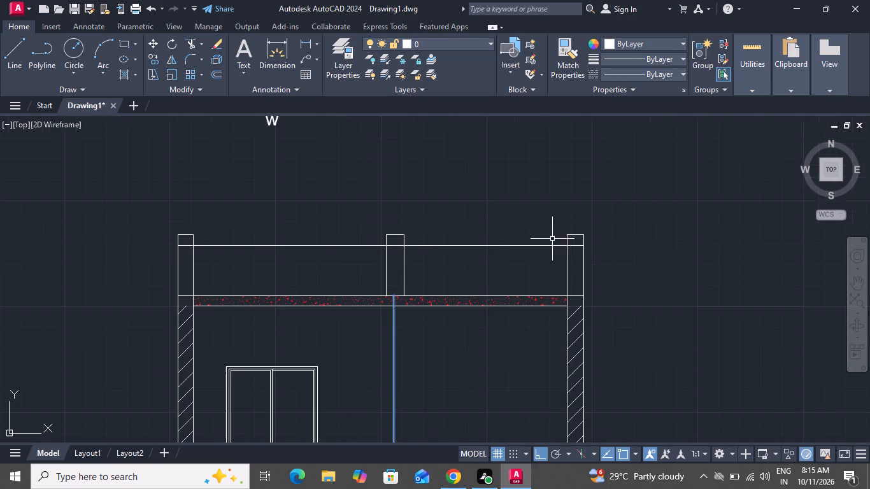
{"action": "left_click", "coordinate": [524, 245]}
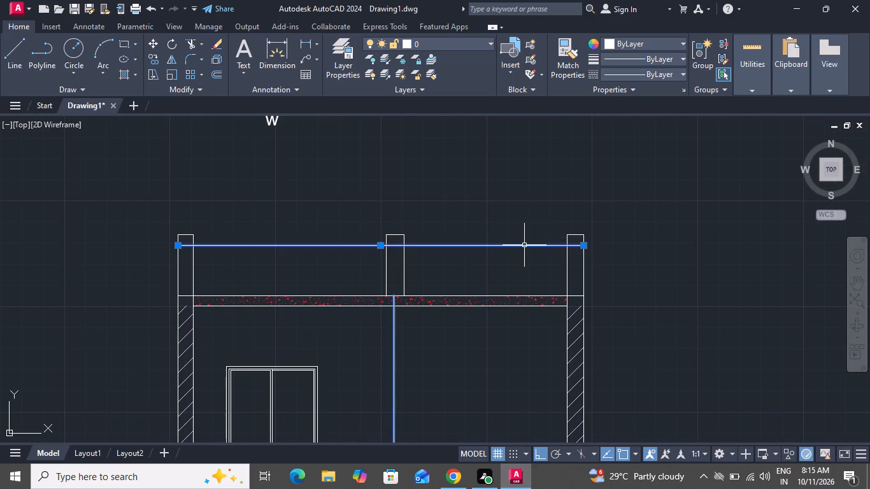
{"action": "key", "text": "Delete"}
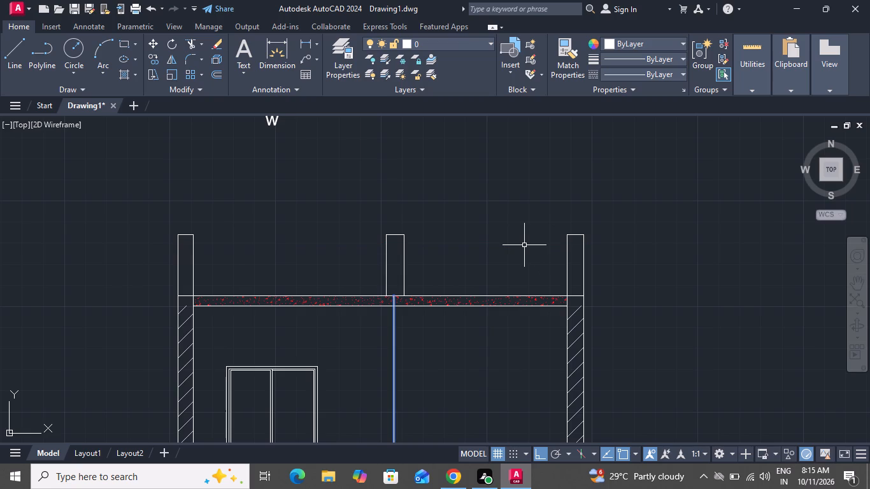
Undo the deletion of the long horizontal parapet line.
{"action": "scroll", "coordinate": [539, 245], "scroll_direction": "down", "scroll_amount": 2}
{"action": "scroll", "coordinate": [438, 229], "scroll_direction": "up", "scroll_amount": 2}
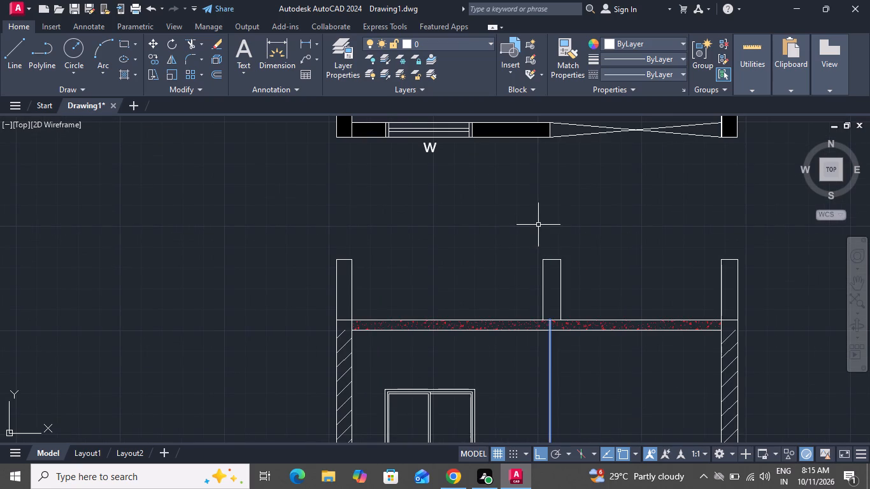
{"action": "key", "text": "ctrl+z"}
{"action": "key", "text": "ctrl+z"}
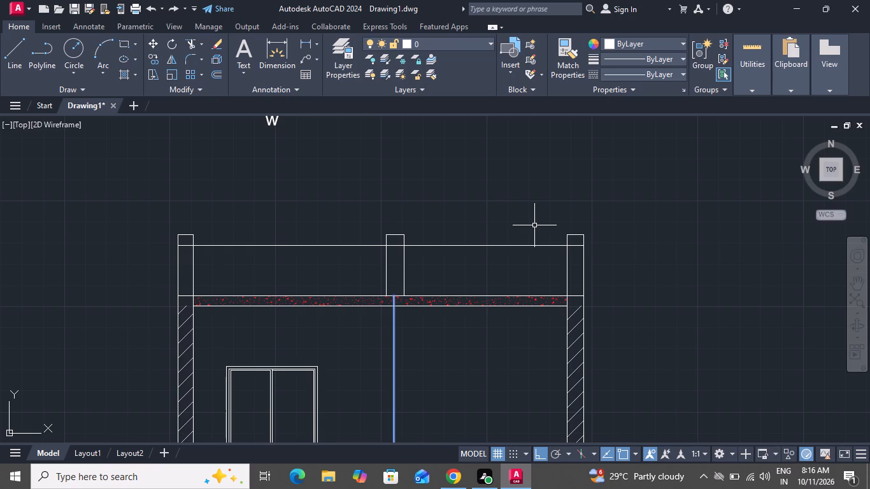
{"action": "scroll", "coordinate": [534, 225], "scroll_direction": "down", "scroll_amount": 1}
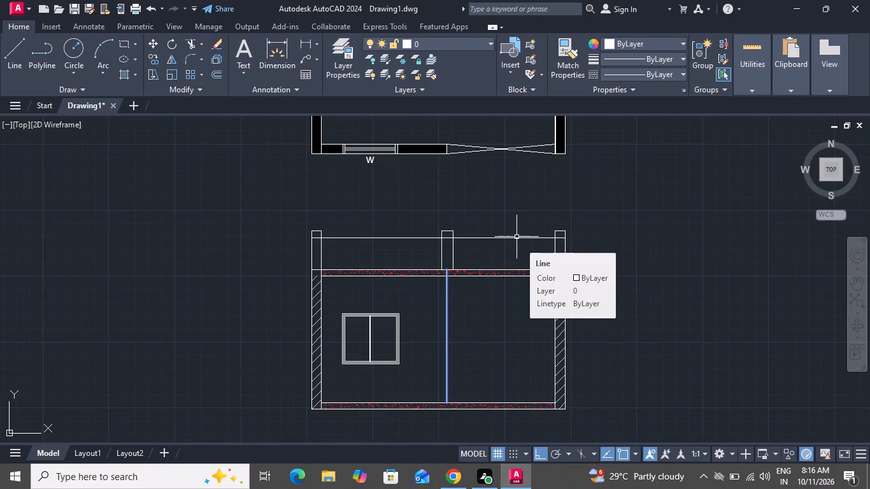
Draw a cap rectangle about 1'-3" wide and 2" high on top of the left parapet post, overhanging both sides.
{"action": "scroll", "coordinate": [517, 237], "scroll_direction": "up", "scroll_amount": 2}
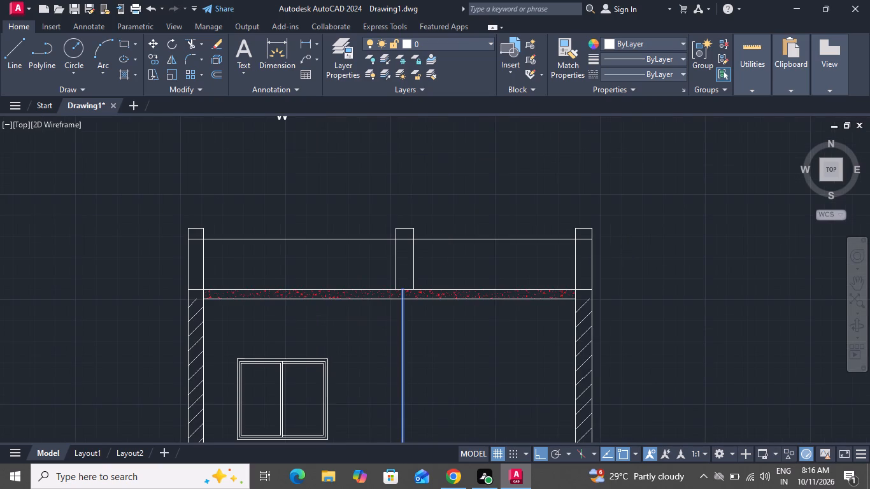
{"action": "scroll", "coordinate": [517, 237], "scroll_direction": "down", "scroll_amount": 1}
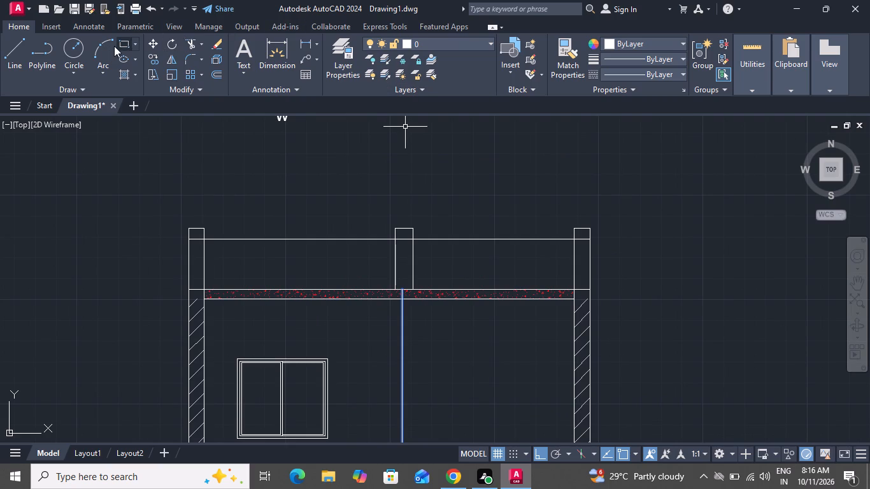
{"action": "left_click", "coordinate": [117, 44]}
{"action": "scroll", "coordinate": [171, 216], "scroll_direction": "up", "scroll_amount": 3}
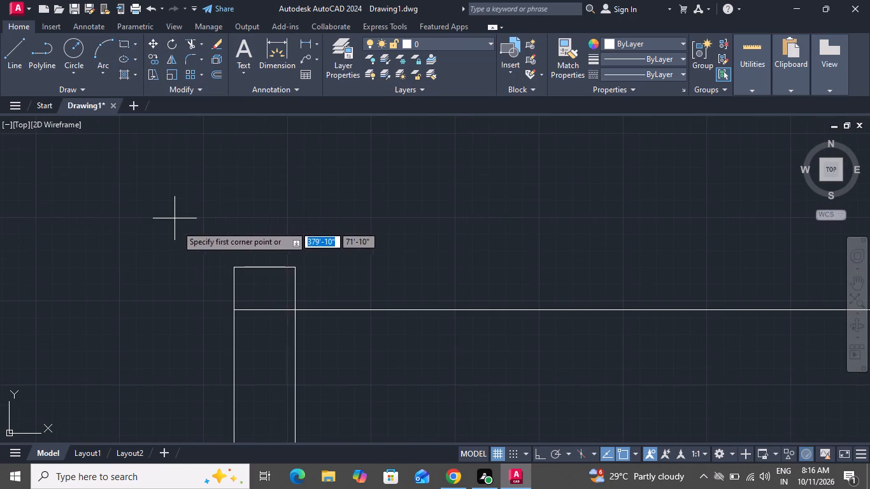
{"action": "left_click", "coordinate": [216, 267]}
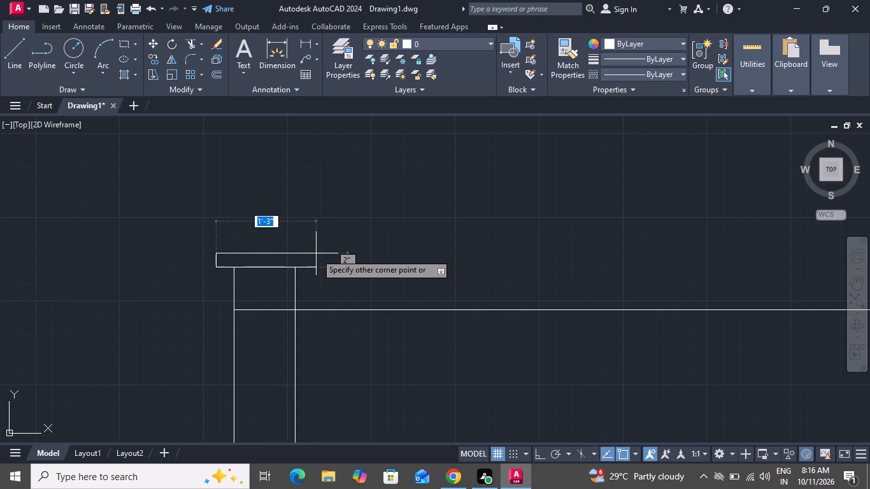
{"action": "left_click", "coordinate": [316, 253]}
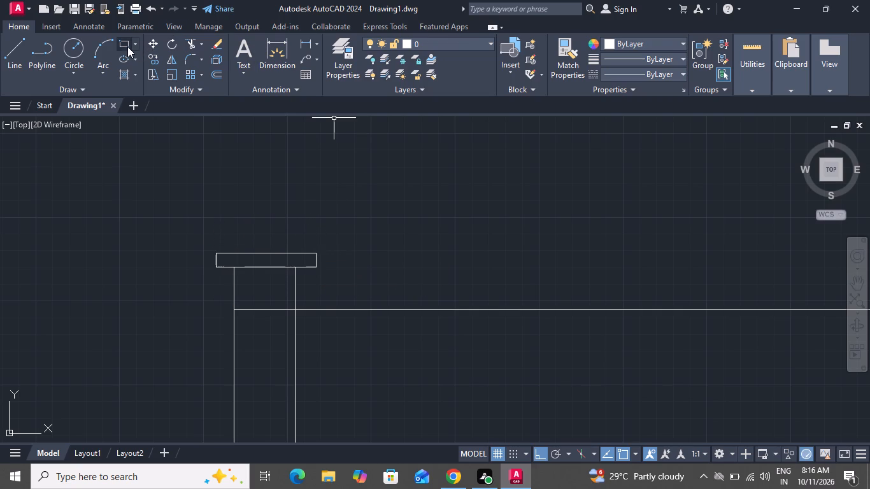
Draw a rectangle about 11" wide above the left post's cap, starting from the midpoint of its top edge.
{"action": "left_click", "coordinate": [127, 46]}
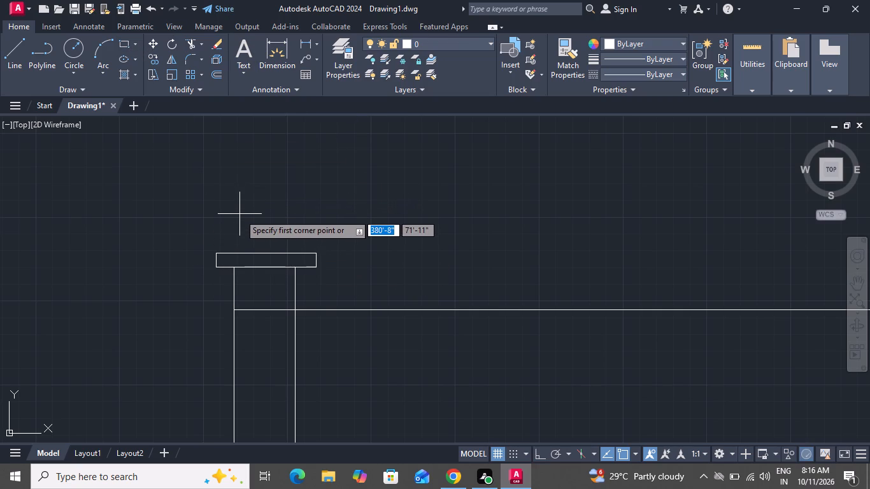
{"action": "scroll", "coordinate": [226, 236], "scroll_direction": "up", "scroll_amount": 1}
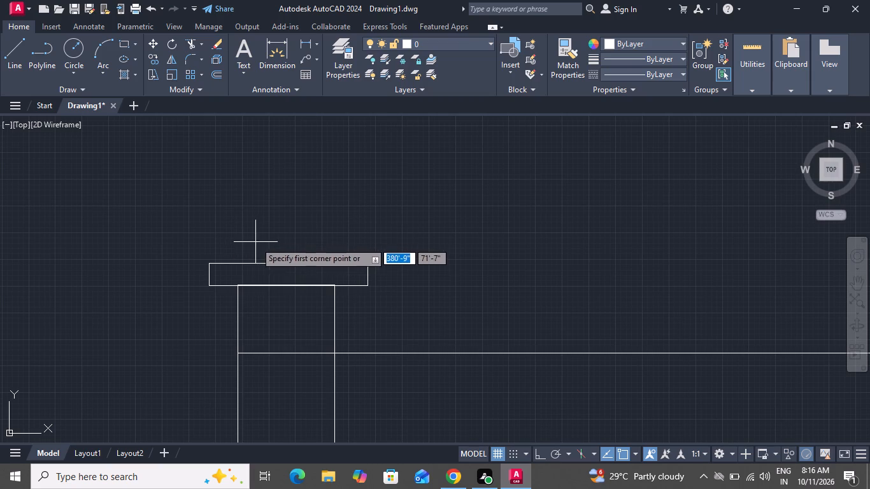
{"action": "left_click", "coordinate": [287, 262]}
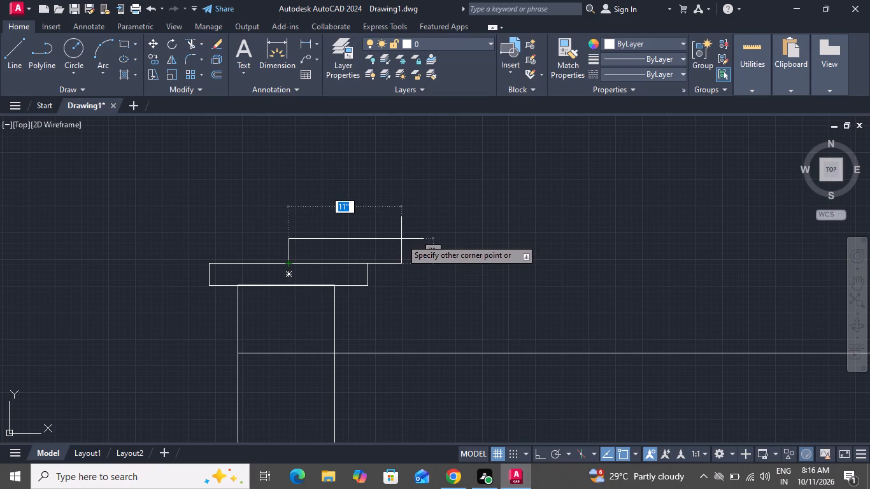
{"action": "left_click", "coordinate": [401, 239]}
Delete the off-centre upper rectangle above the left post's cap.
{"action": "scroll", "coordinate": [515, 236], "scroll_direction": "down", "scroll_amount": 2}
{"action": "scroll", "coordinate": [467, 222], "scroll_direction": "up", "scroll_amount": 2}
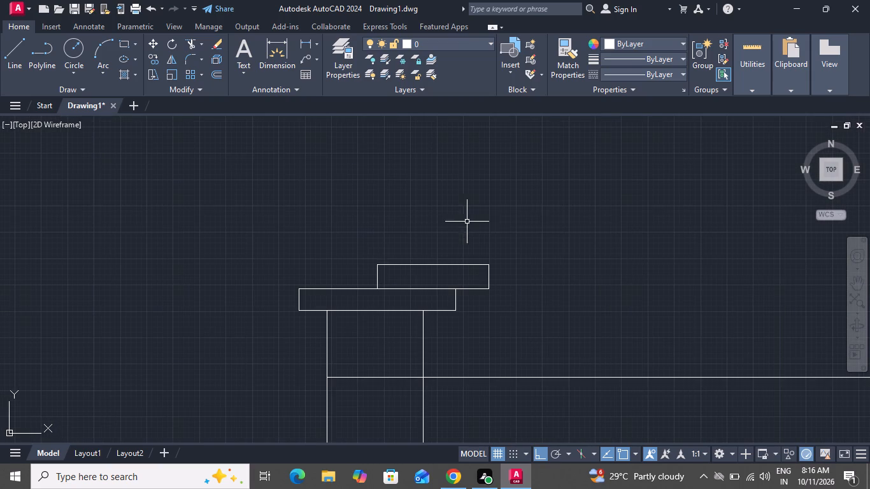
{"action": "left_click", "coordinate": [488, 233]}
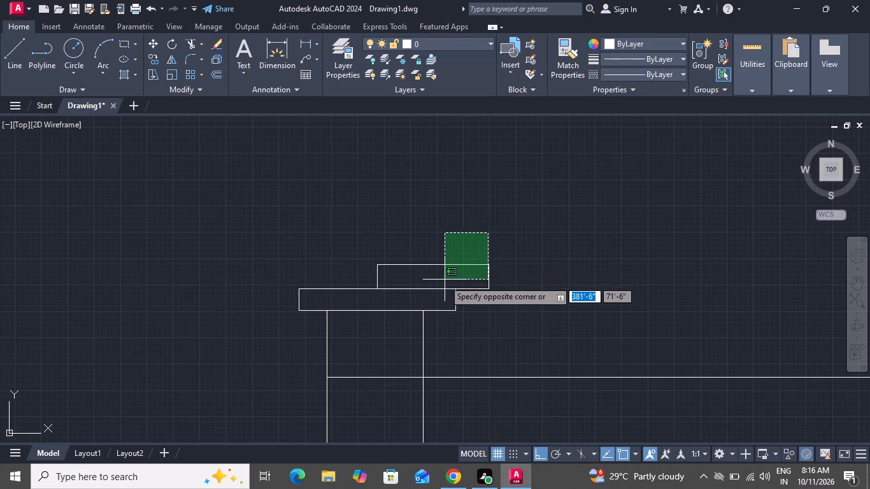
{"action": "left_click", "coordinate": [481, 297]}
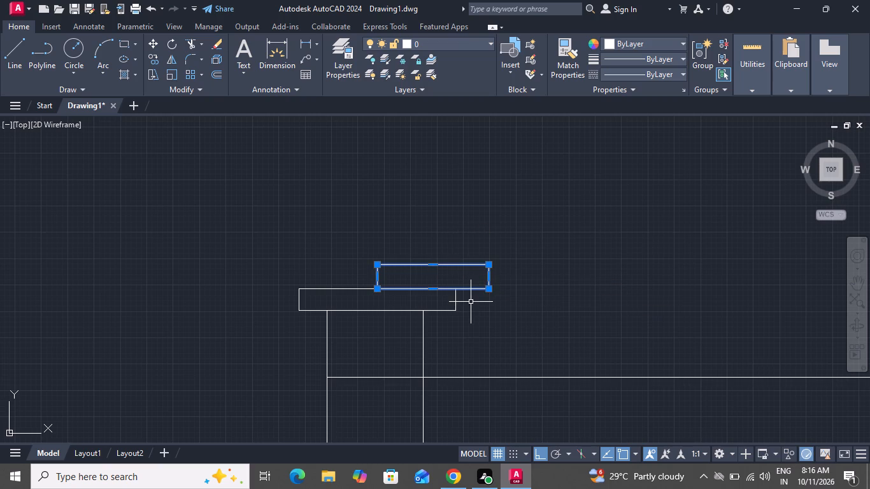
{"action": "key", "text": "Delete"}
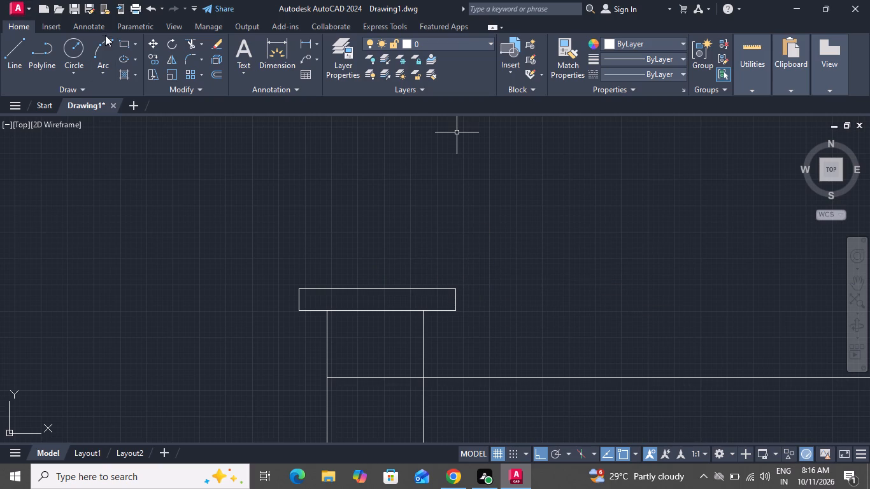
Draw a second cap rectangle about 1'-5" wide and 2" high from the upper left corner of the left post's cap.
{"action": "left_click", "coordinate": [119, 45]}
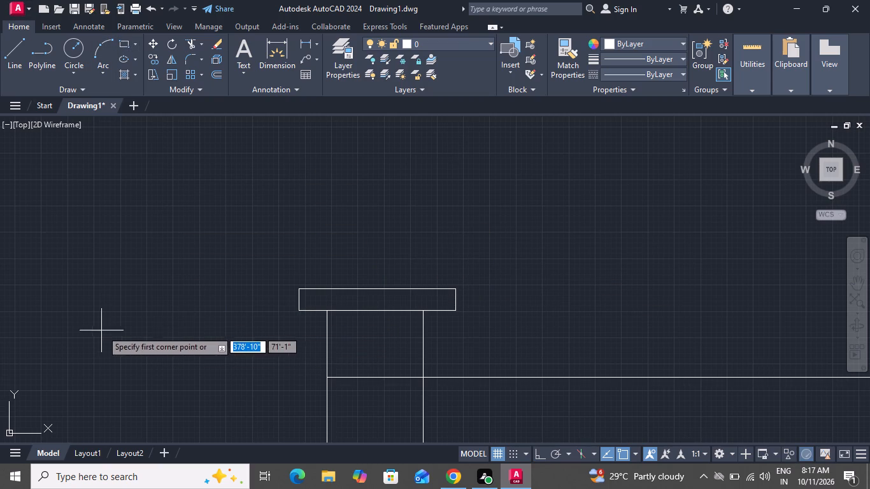
{"action": "left_click", "coordinate": [300, 287]}
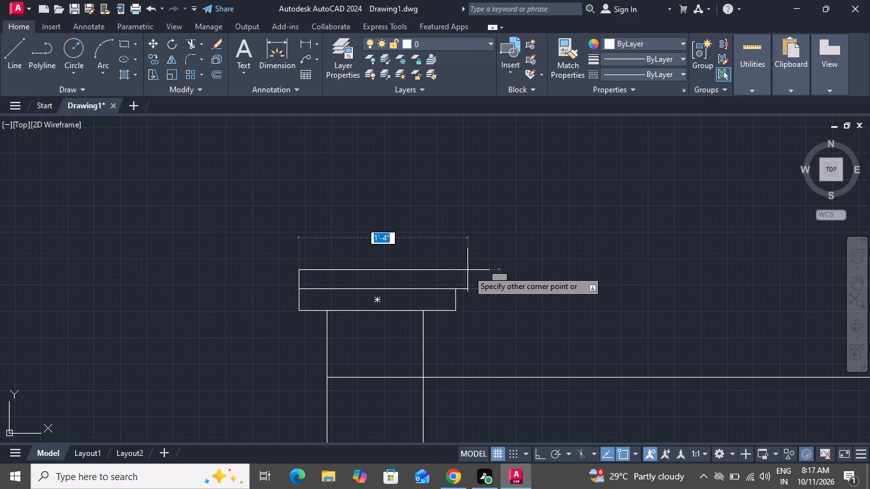
{"action": "left_click", "coordinate": [478, 267]}
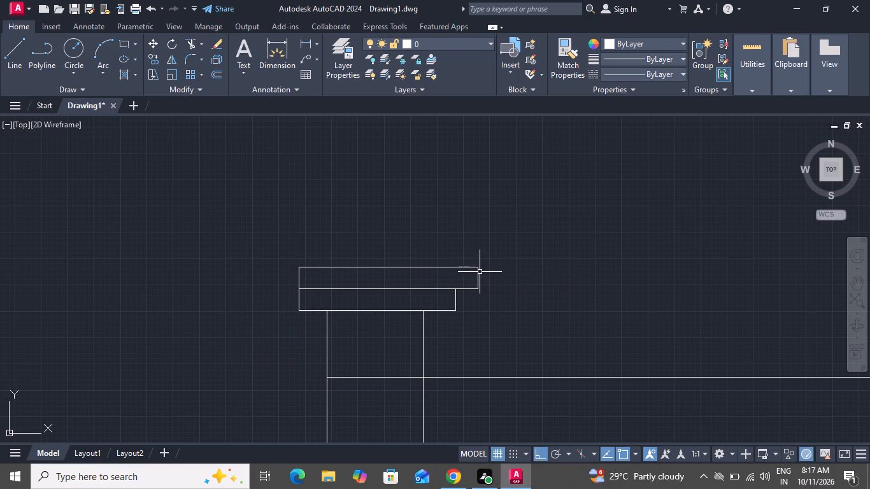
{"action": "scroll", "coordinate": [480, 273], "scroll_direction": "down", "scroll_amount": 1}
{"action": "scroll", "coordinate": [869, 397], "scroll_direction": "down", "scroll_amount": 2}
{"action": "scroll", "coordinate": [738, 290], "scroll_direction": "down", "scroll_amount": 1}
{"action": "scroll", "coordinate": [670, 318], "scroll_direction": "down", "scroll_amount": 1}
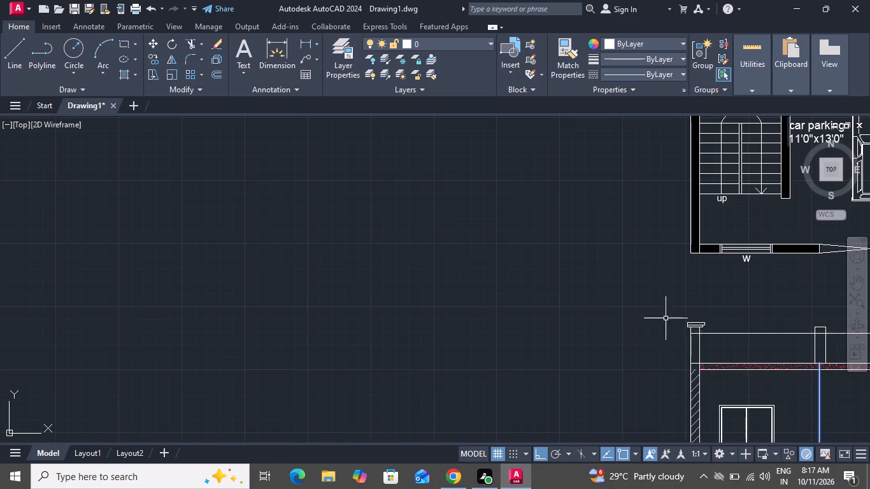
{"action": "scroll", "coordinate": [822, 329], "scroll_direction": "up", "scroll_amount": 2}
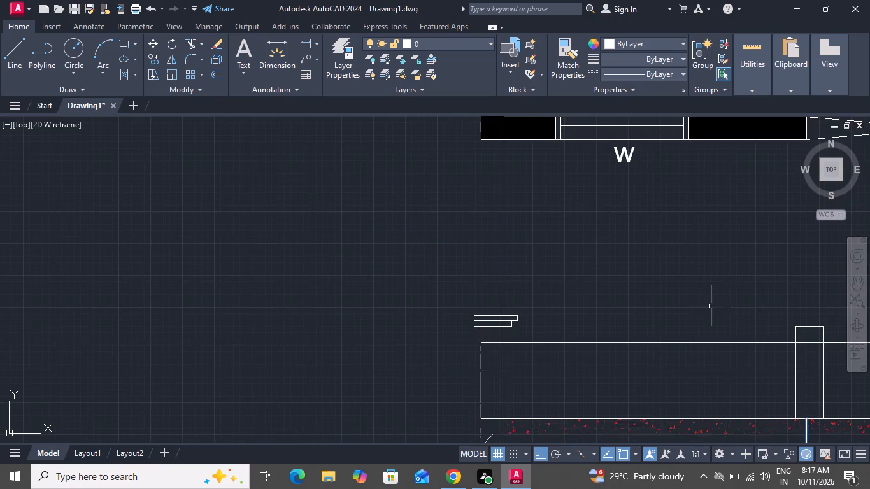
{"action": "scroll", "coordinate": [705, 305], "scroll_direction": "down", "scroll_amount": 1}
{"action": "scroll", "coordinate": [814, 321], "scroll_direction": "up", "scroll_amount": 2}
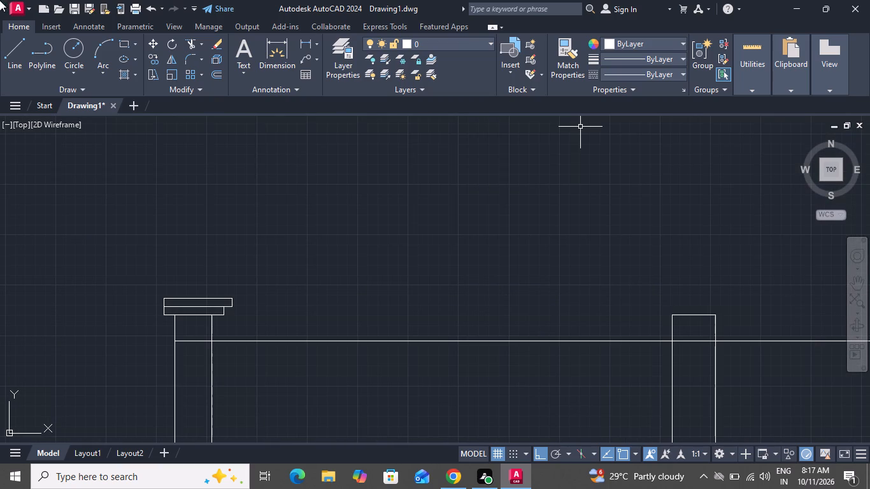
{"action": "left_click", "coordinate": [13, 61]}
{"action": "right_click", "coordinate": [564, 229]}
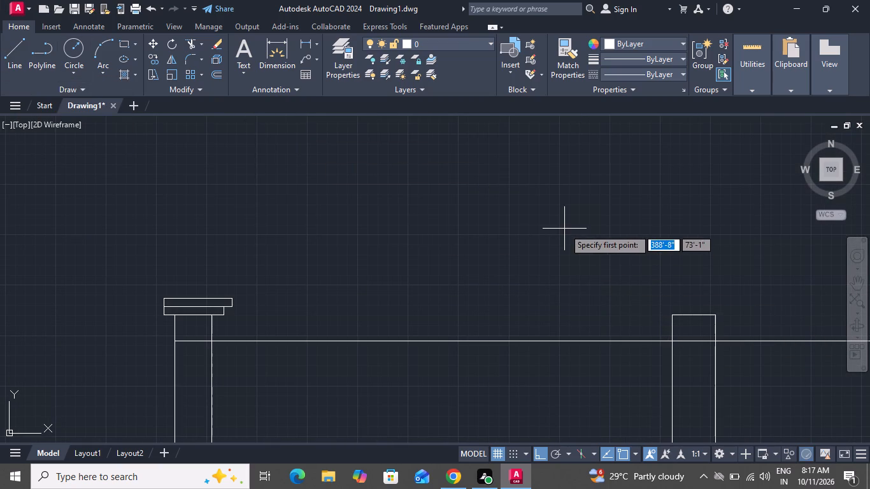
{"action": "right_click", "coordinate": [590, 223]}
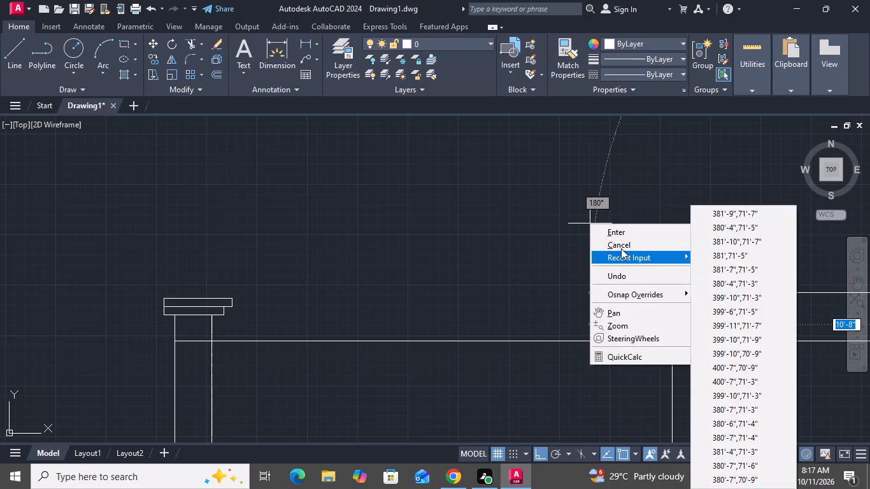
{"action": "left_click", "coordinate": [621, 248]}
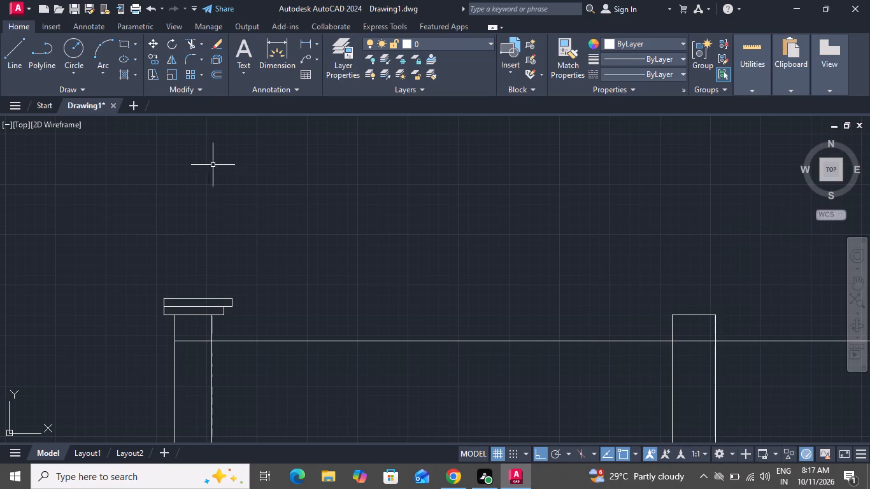
Draw a cap rectangle about 1'-5" wide and 2" high on top of the middle parapet post, overhanging both sides.
{"action": "left_click", "coordinate": [127, 46]}
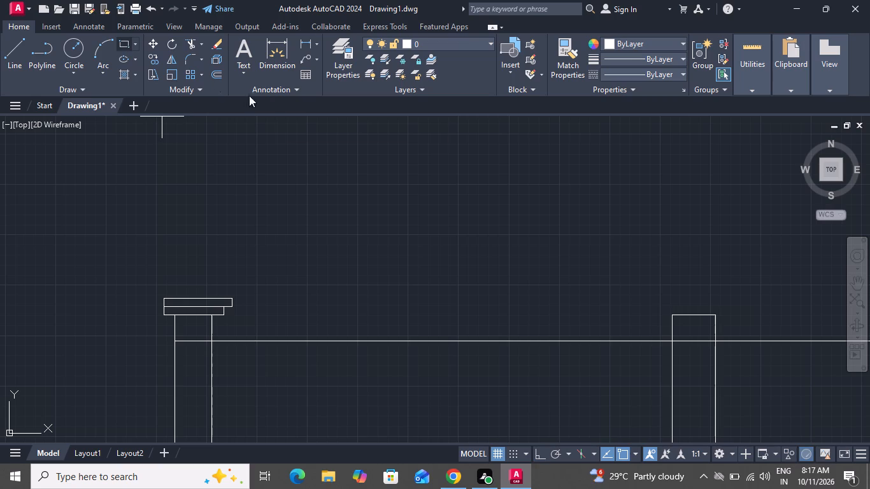
{"action": "left_click", "coordinate": [659, 315]}
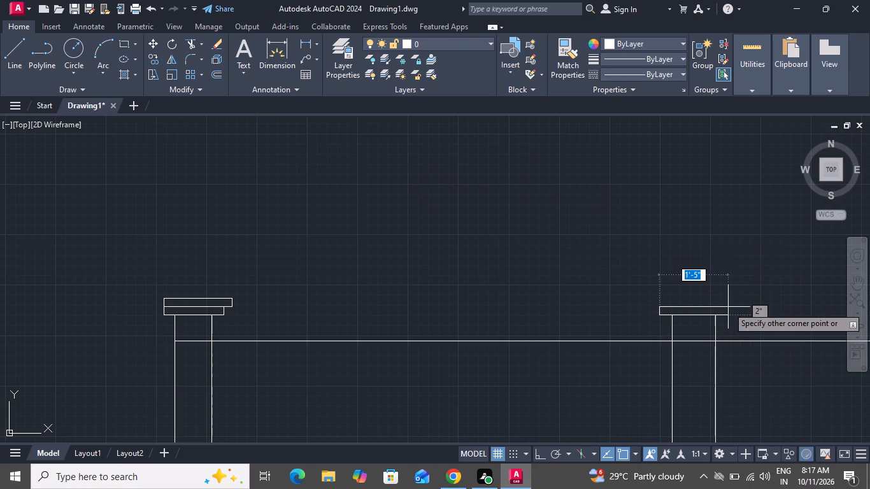
{"action": "left_click", "coordinate": [728, 307]}
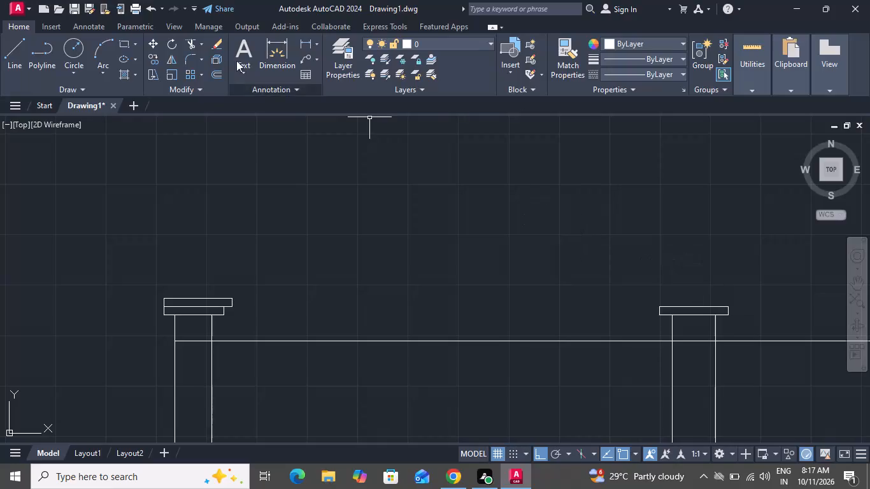
Draw a second cap rectangle about 1'-8" wide and 2" high from the upper left corner of the middle post's cap.
{"action": "left_click", "coordinate": [120, 39]}
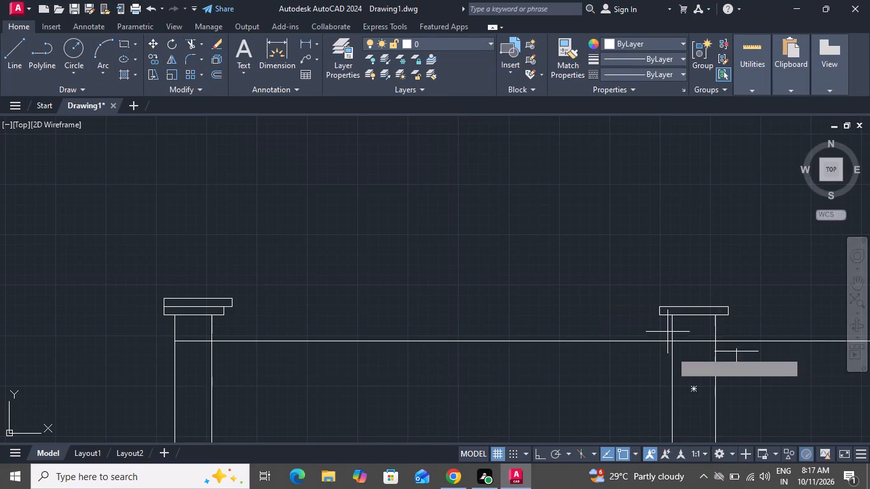
{"action": "left_click", "coordinate": [658, 304]}
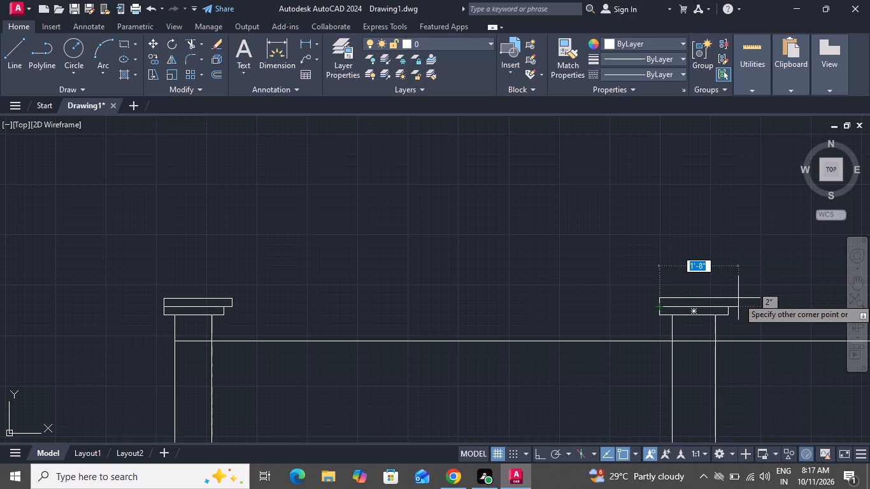
{"action": "left_click", "coordinate": [738, 298]}
Draw a cap rectangle about 2" high on top of the right parapet post, starting 3" outside its left edge and overhanging both sides.
{"action": "scroll", "coordinate": [508, 246], "scroll_direction": "down", "scroll_amount": 1}
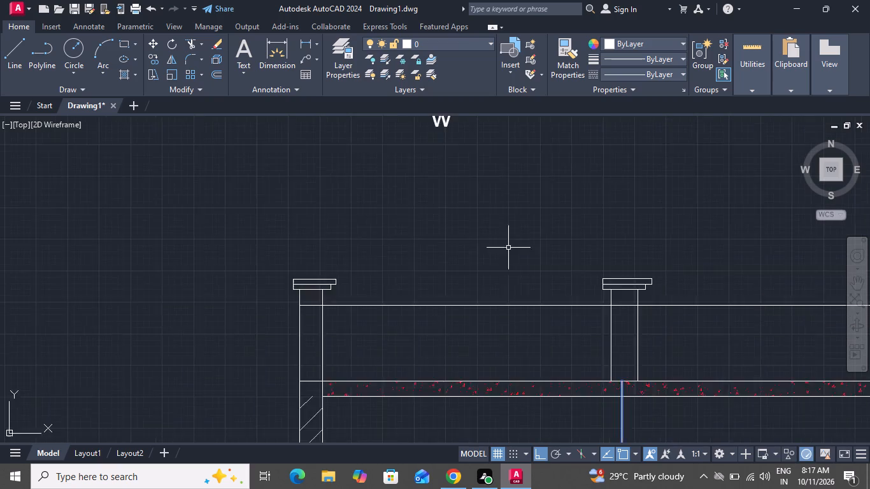
{"action": "scroll", "coordinate": [504, 274], "scroll_direction": "down", "scroll_amount": 2}
{"action": "scroll", "coordinate": [709, 276], "scroll_direction": "up", "scroll_amount": 1}
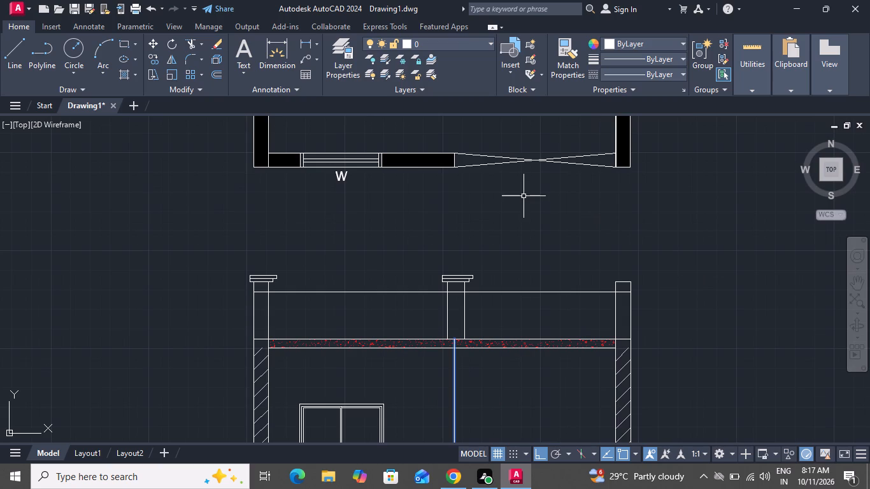
{"action": "left_click", "coordinate": [125, 41]}
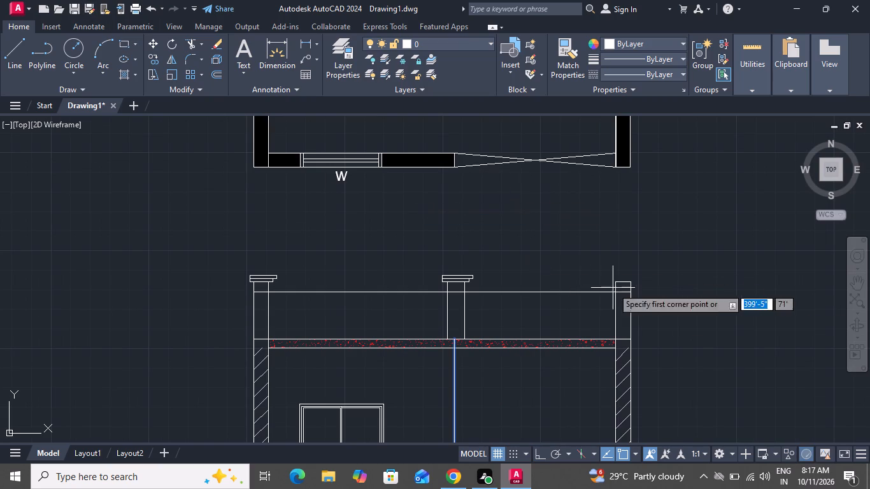
{"action": "scroll", "coordinate": [674, 309], "scroll_direction": "up", "scroll_amount": 2}
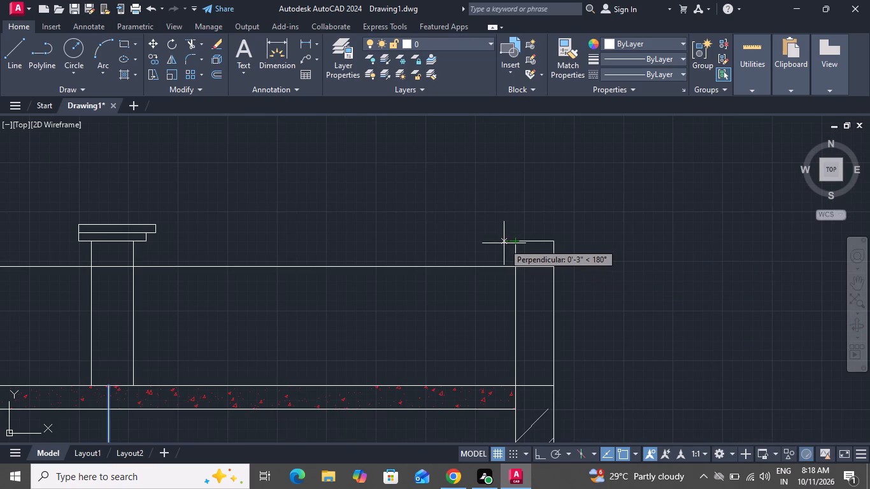
{"action": "left_click", "coordinate": [504, 243]}
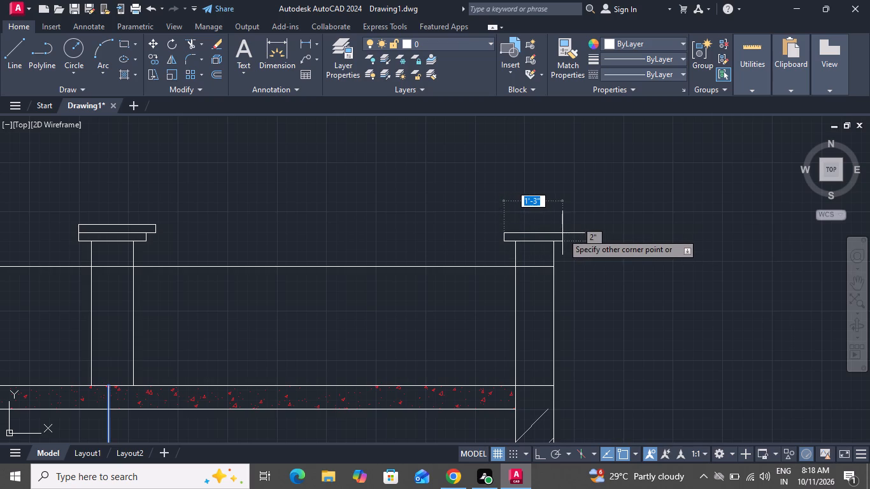
{"action": "left_click", "coordinate": [568, 232]}
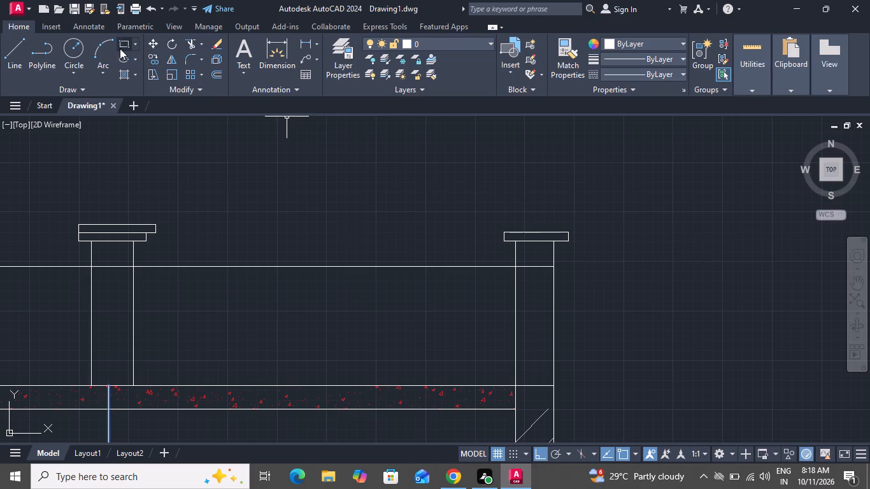
Draw a second cap rectangle about 1'-8" wide and 2" high from the upper left corner of the right post's cap.
{"action": "left_click", "coordinate": [121, 45]}
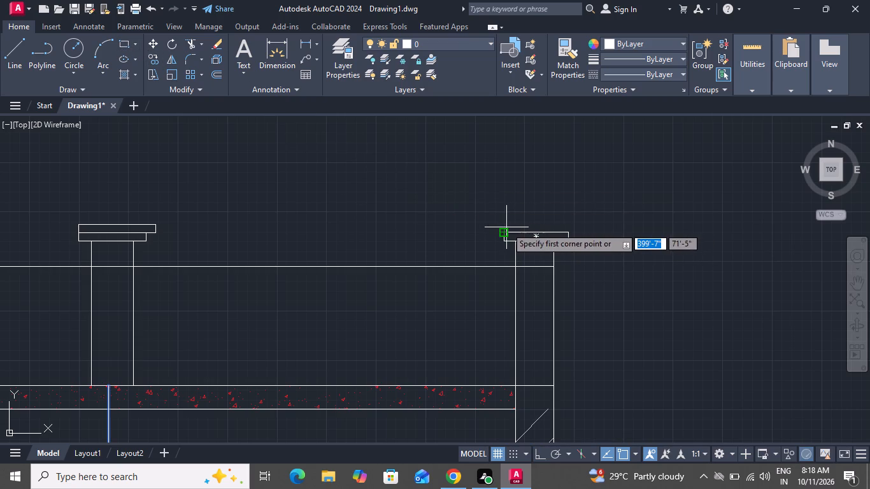
{"action": "left_click", "coordinate": [504, 230]}
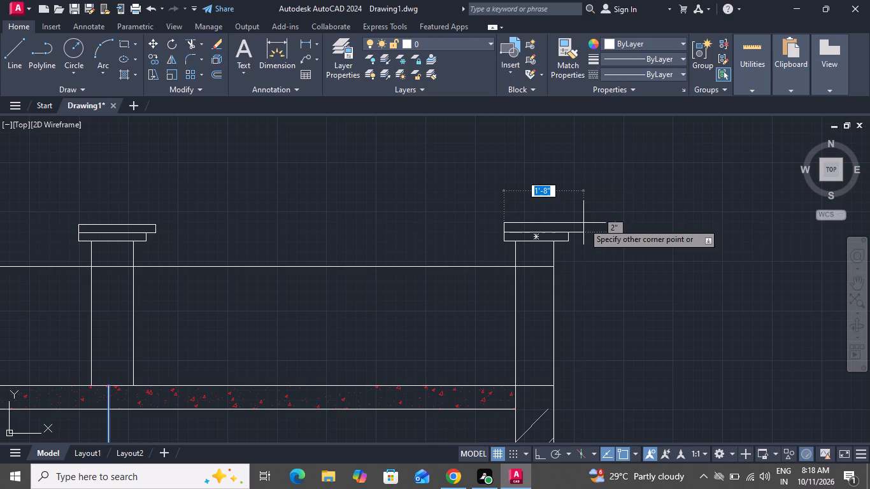
{"action": "left_click", "coordinate": [583, 223]}
Delete the vertical guide line running between the floor slab and roof slab below the middle parapet post.
{"action": "scroll", "coordinate": [583, 251], "scroll_direction": "down", "scroll_amount": 2}
{"action": "scroll", "coordinate": [588, 252], "scroll_direction": "up", "scroll_amount": 1}
{"action": "scroll", "coordinate": [611, 271], "scroll_direction": "down", "scroll_amount": 1}
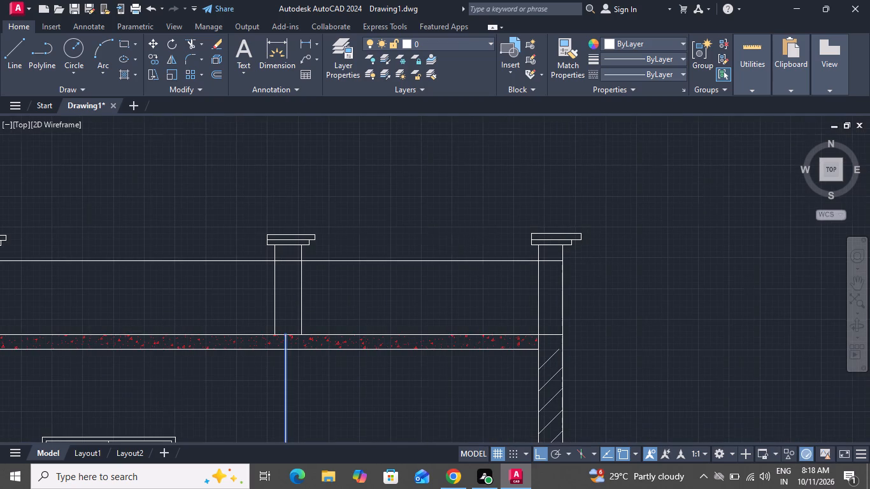
{"action": "scroll", "coordinate": [617, 276], "scroll_direction": "down", "scroll_amount": 2}
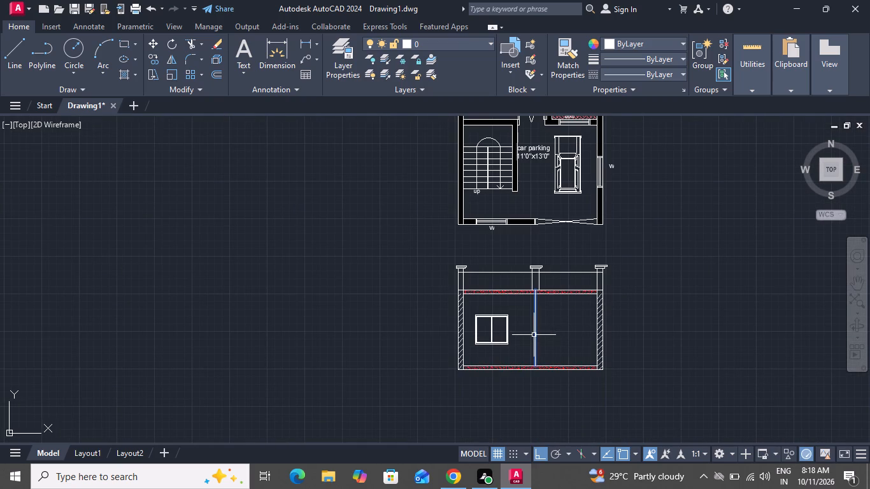
{"action": "left_click", "coordinate": [534, 334]}
{"action": "key", "text": "Delete"}
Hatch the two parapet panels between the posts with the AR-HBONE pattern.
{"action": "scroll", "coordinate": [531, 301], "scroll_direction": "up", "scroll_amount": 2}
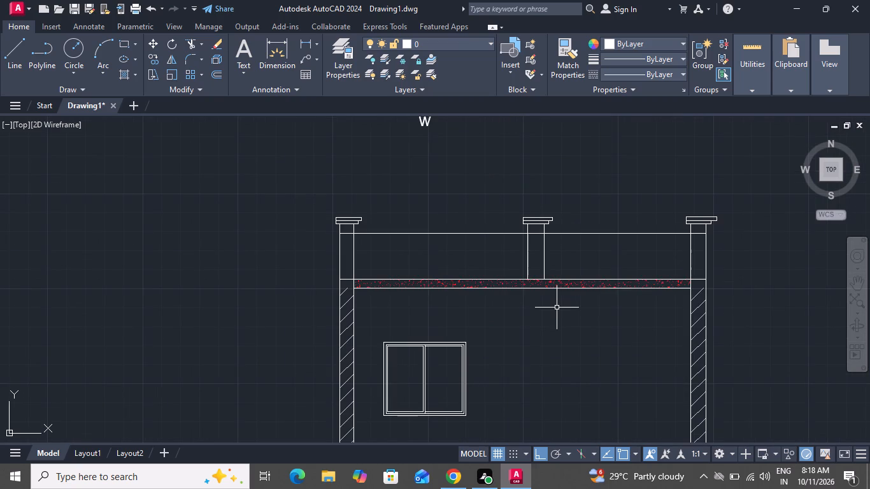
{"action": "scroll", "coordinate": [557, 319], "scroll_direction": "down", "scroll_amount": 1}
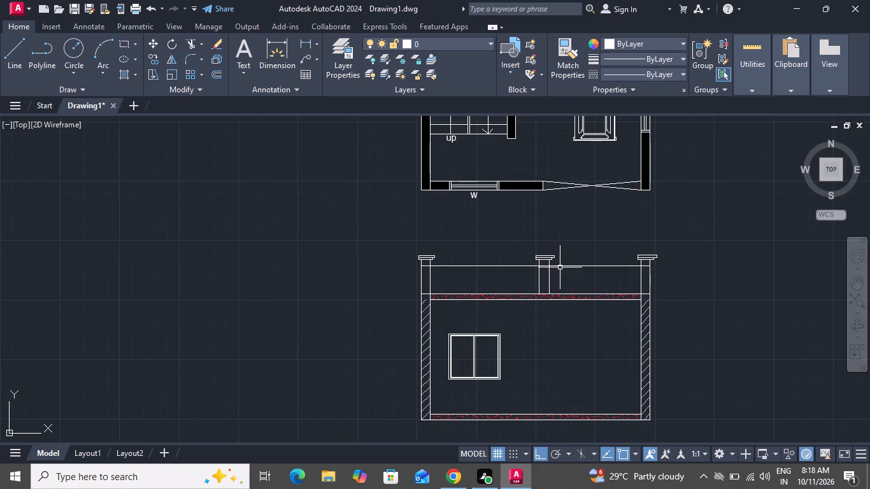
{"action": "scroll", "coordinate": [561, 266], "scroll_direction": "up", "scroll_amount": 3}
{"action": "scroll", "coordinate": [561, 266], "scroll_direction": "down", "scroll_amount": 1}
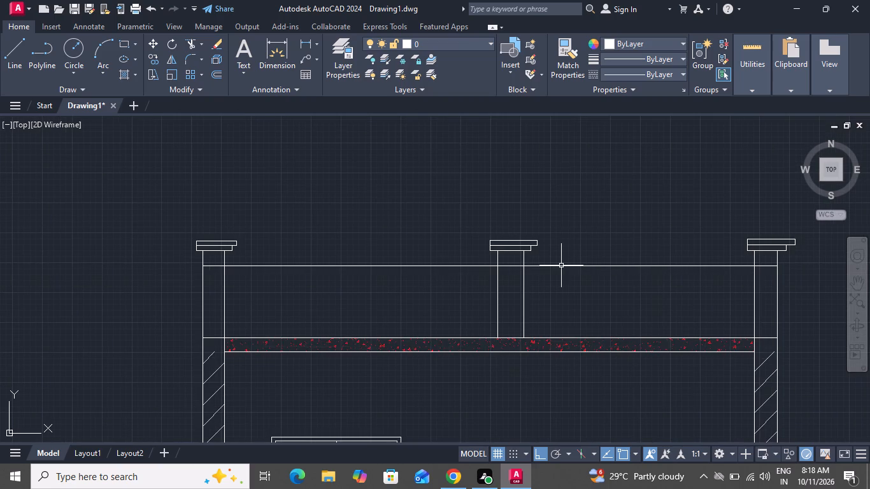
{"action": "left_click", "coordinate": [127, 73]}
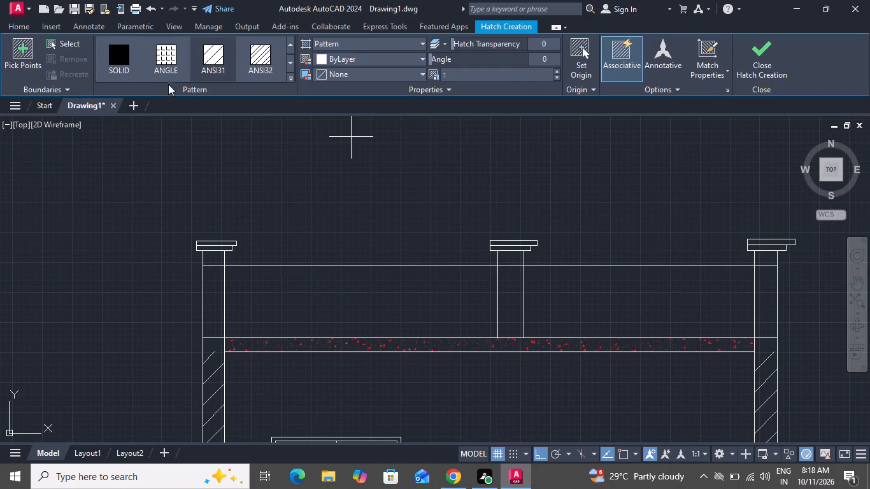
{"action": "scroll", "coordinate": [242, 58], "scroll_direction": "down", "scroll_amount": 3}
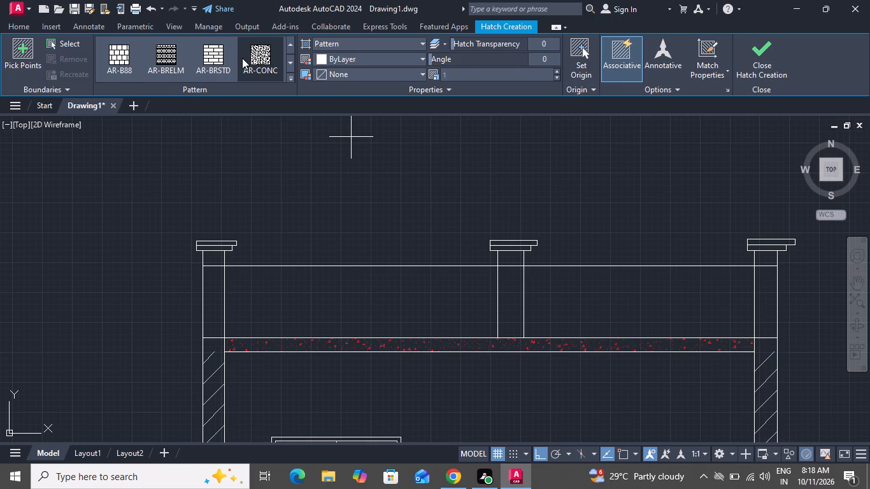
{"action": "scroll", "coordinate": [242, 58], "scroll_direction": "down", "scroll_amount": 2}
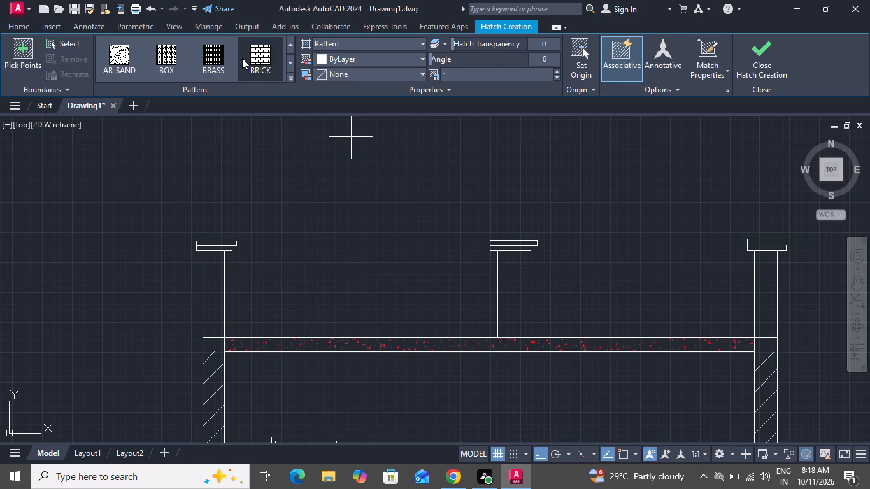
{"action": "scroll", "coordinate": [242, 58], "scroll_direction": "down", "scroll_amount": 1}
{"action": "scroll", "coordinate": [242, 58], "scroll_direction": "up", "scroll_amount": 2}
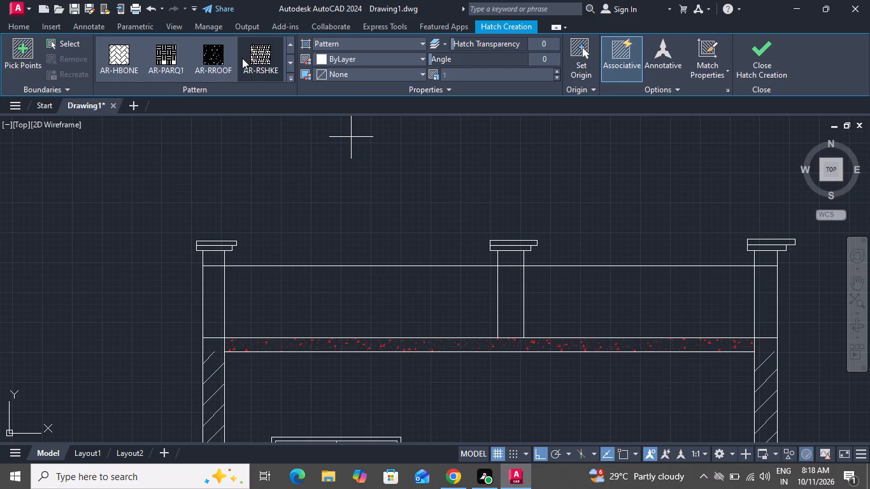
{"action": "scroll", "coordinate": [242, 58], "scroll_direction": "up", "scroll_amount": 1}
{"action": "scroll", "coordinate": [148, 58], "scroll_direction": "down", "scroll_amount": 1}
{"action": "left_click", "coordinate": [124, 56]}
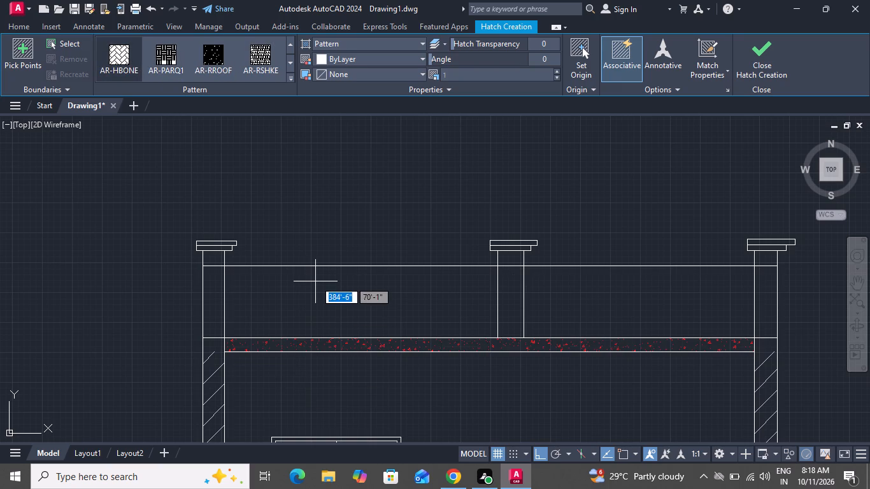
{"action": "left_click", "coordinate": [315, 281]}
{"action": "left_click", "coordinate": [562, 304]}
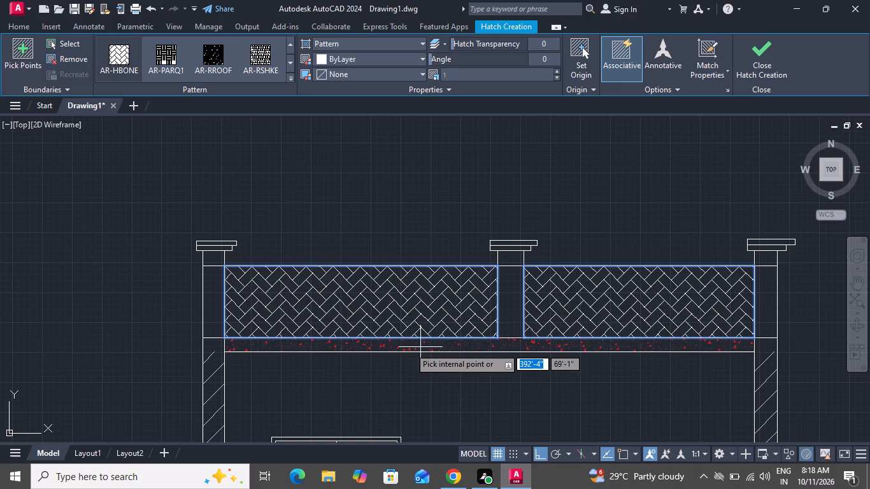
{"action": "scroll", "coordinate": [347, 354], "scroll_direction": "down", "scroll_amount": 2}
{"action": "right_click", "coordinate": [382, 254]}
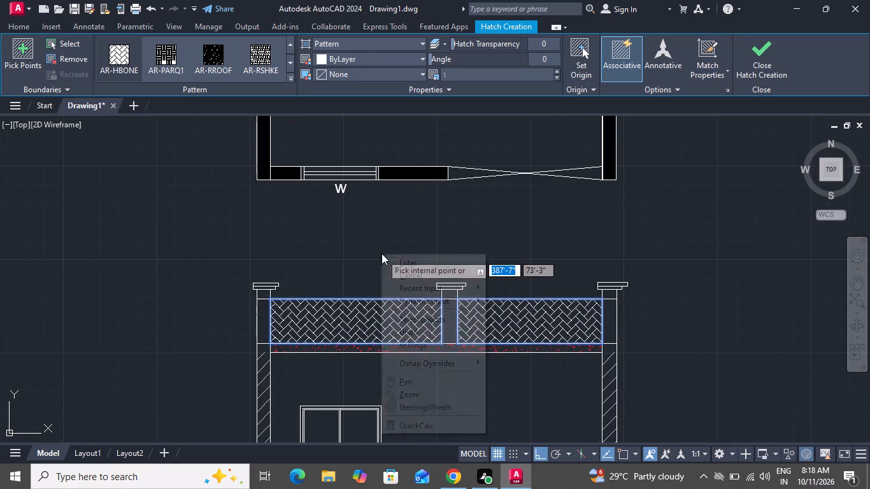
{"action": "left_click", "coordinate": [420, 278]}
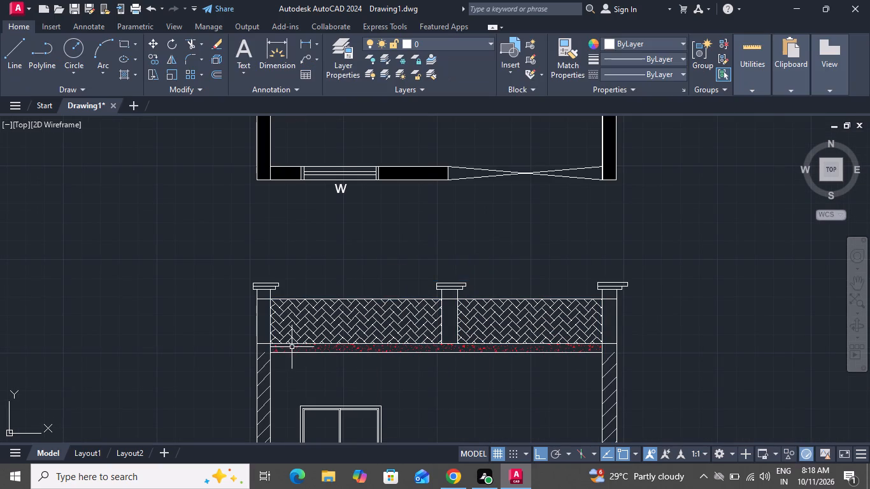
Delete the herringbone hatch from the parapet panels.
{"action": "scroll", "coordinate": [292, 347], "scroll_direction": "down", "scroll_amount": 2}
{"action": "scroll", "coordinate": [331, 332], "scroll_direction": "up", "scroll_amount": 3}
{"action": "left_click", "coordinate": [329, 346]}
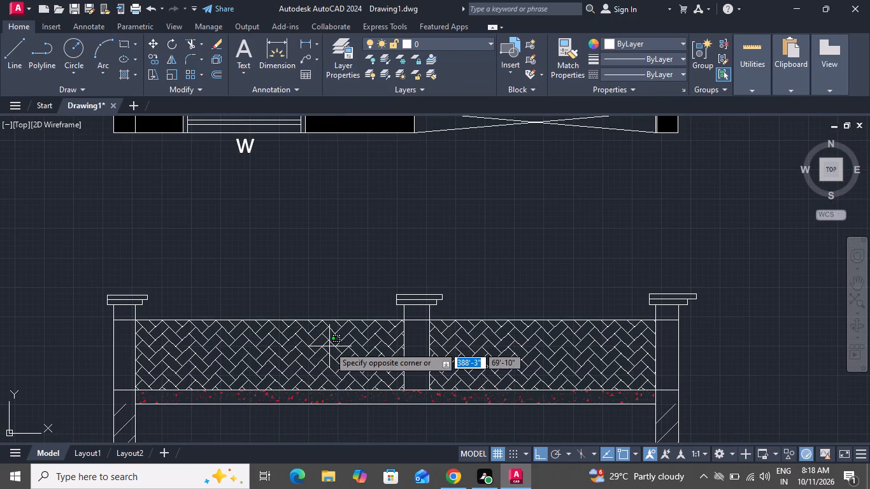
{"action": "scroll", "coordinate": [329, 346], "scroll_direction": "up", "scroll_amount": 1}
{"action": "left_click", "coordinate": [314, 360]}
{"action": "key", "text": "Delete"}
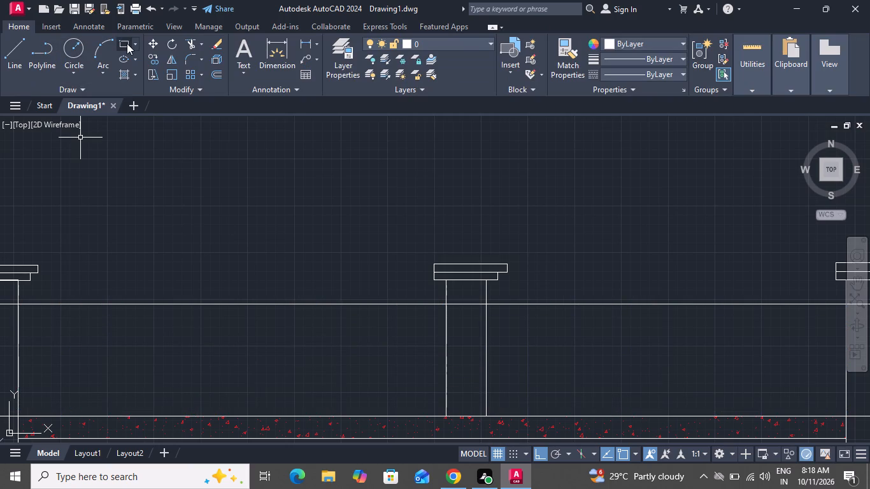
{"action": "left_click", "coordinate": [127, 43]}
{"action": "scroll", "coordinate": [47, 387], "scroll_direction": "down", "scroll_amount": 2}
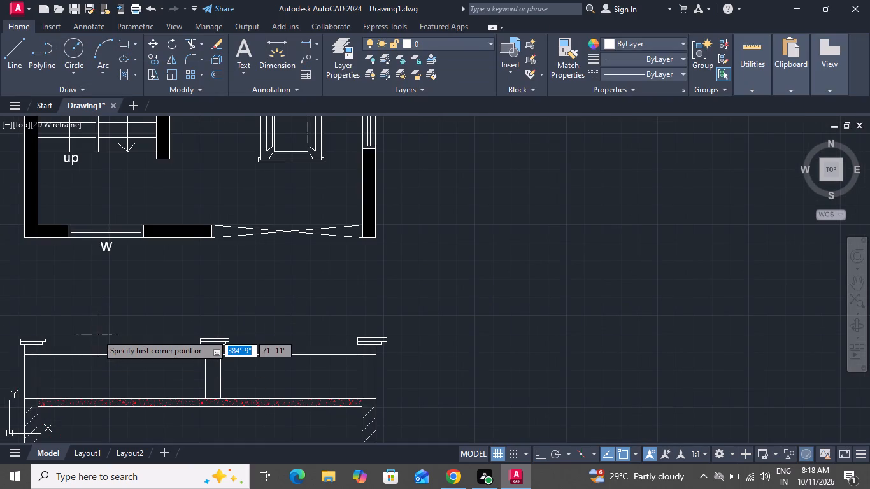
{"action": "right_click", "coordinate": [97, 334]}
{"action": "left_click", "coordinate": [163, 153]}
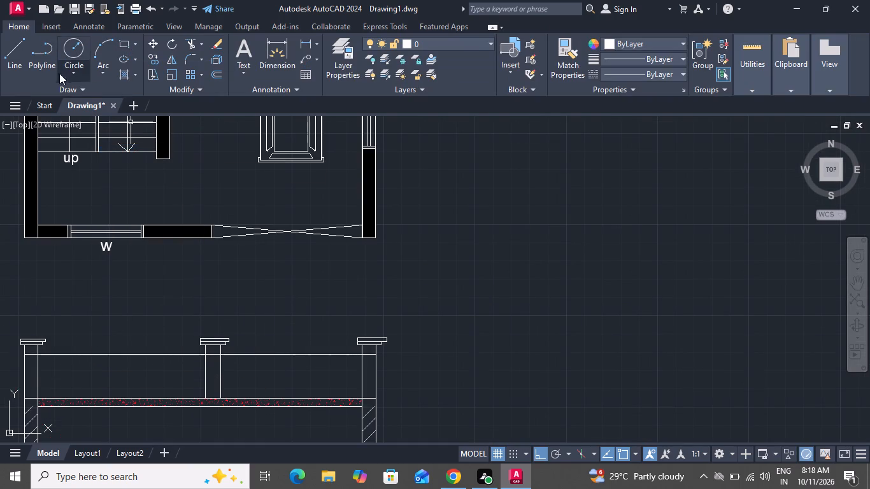
Draw a narrow three-sided line outline projecting from the left parapet post's inner face, between the parapet's top line and the roof slab.
{"action": "left_click", "coordinate": [24, 53]}
{"action": "scroll", "coordinate": [165, 259], "scroll_direction": "down", "scroll_amount": 4}
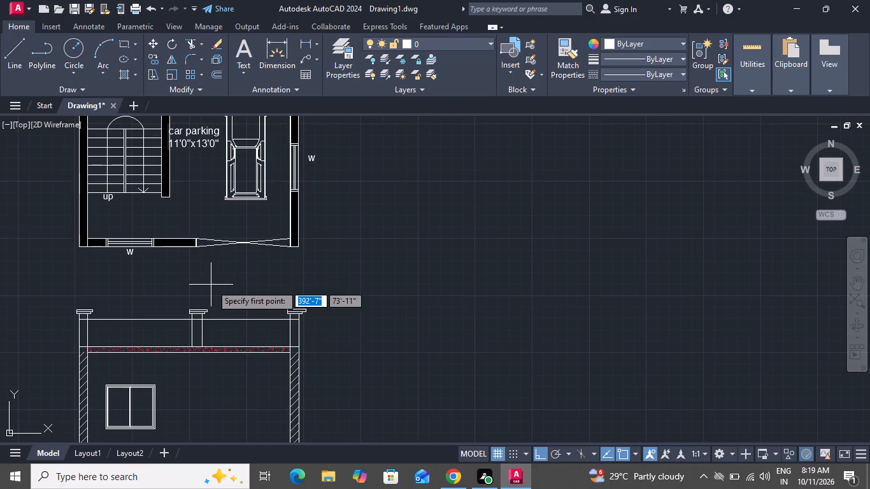
{"action": "scroll", "coordinate": [222, 289], "scroll_direction": "down", "scroll_amount": 1}
{"action": "scroll", "coordinate": [222, 288], "scroll_direction": "up", "scroll_amount": 1}
{"action": "scroll", "coordinate": [87, 357], "scroll_direction": "up", "scroll_amount": 4}
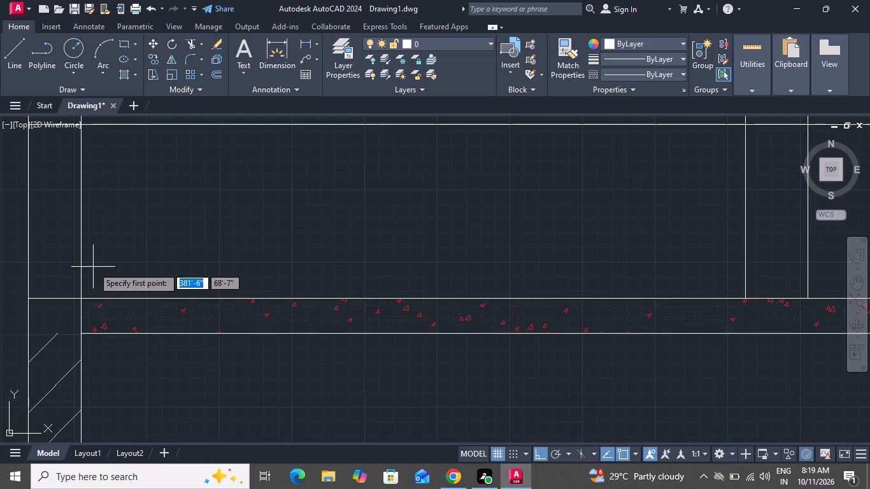
{"action": "scroll", "coordinate": [94, 262], "scroll_direction": "down", "scroll_amount": 1}
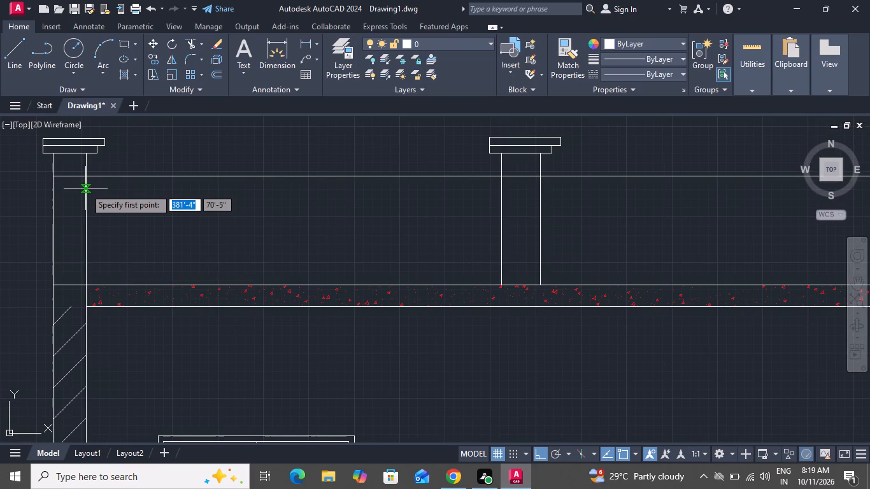
{"action": "left_click", "coordinate": [85, 188]}
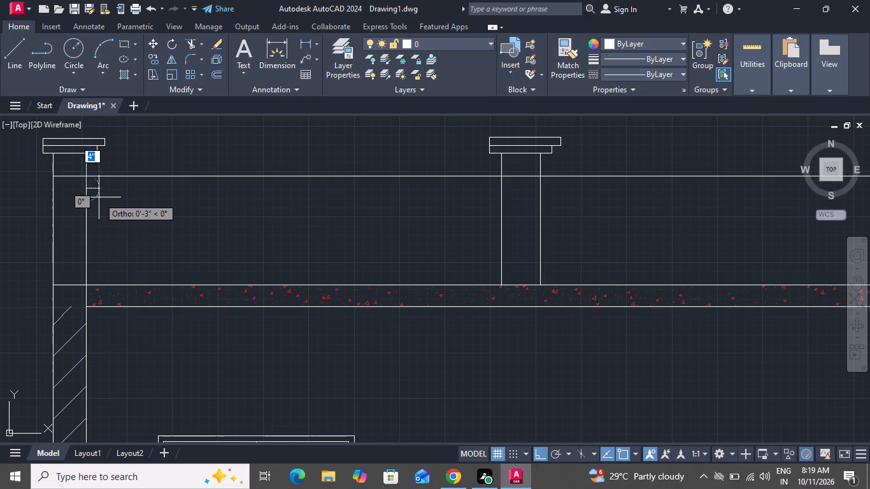
{"action": "scroll", "coordinate": [97, 197], "scroll_direction": "up", "scroll_amount": 1}
{"action": "scroll", "coordinate": [97, 197], "scroll_direction": "down", "scroll_amount": 1}
{"action": "scroll", "coordinate": [97, 197], "scroll_direction": "up", "scroll_amount": 1}
{"action": "left_click", "coordinate": [96, 198]}
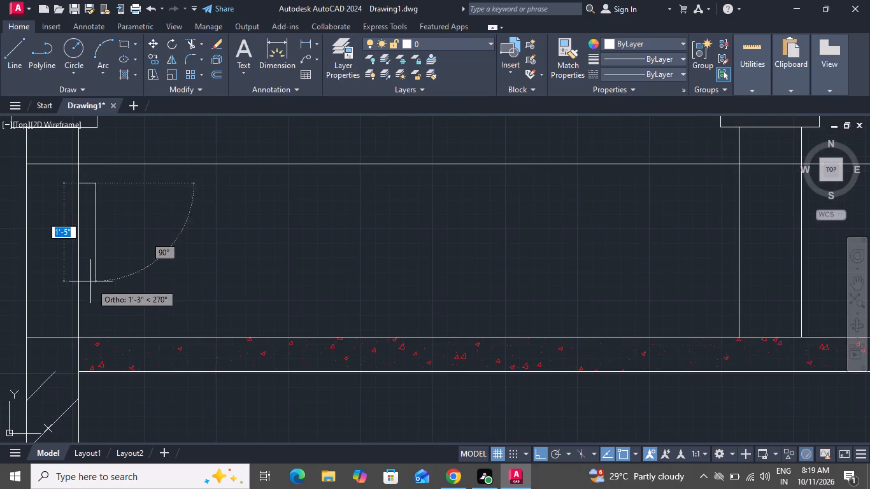
{"action": "left_click", "coordinate": [94, 308]}
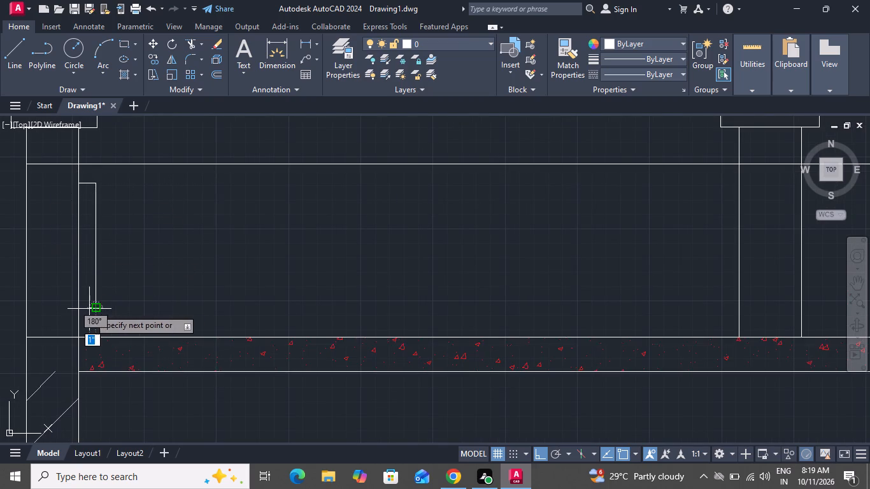
{"action": "left_click", "coordinate": [80, 311]}
{"action": "right_click", "coordinate": [80, 311]}
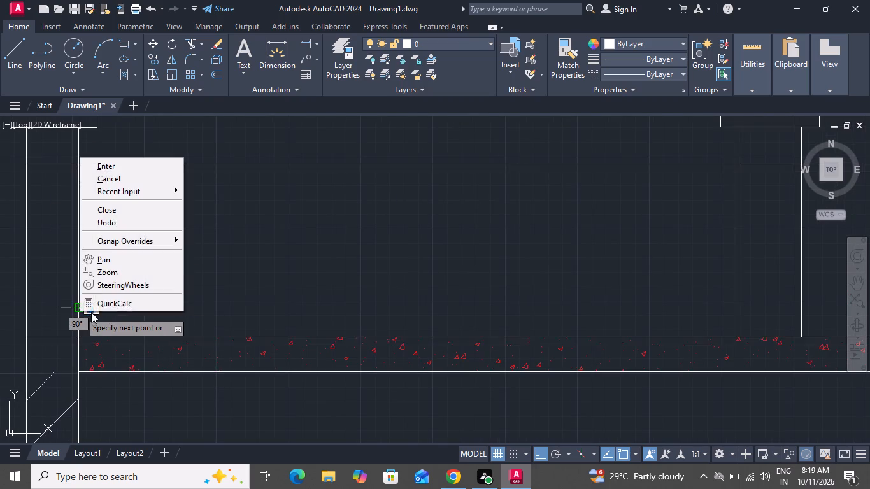
{"action": "left_click", "coordinate": [115, 182]}
Draw a narrow three-sided line outline projecting from the middle parapet post's left face, between the parapet's top line and the roof slab.
{"action": "scroll", "coordinate": [189, 283], "scroll_direction": "down", "scroll_amount": 1}
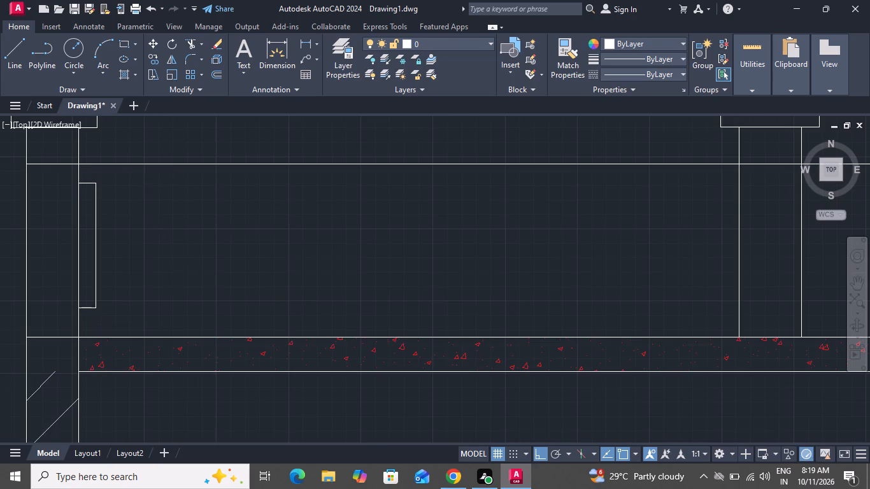
{"action": "scroll", "coordinate": [189, 283], "scroll_direction": "down", "scroll_amount": 1}
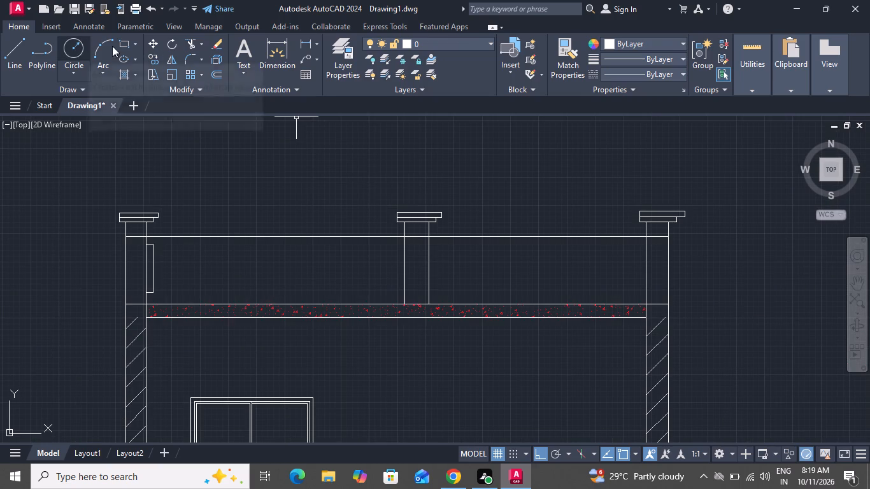
{"action": "left_click", "coordinate": [13, 46]}
{"action": "scroll", "coordinate": [429, 280], "scroll_direction": "up", "scroll_amount": 1}
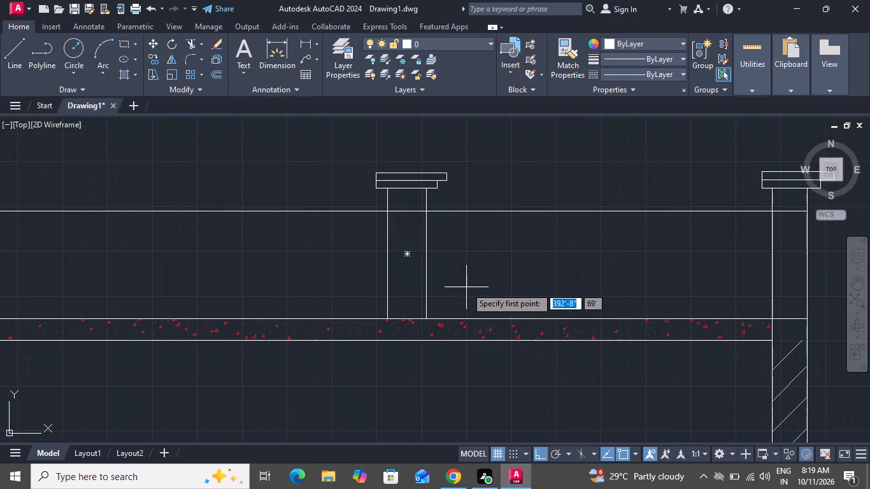
{"action": "scroll", "coordinate": [409, 243], "scroll_direction": "down", "scroll_amount": 1}
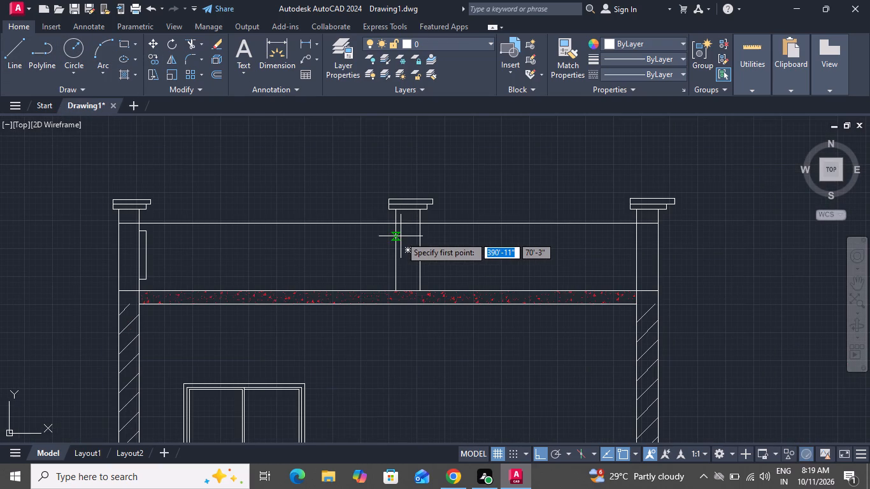
{"action": "left_click", "coordinate": [396, 234]}
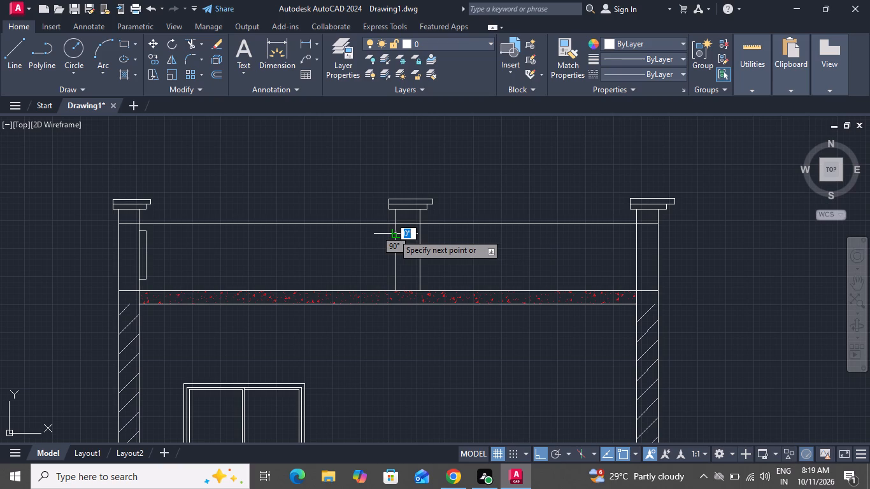
{"action": "left_click", "coordinate": [387, 234]}
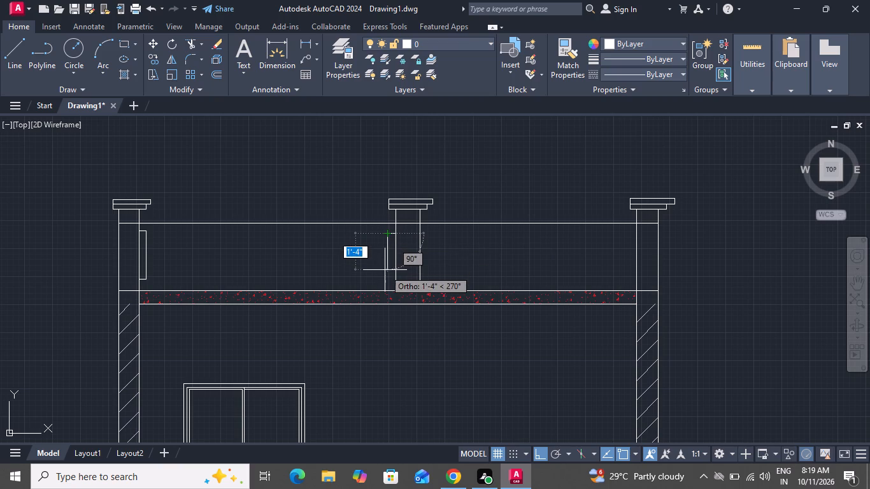
{"action": "left_click", "coordinate": [386, 279]}
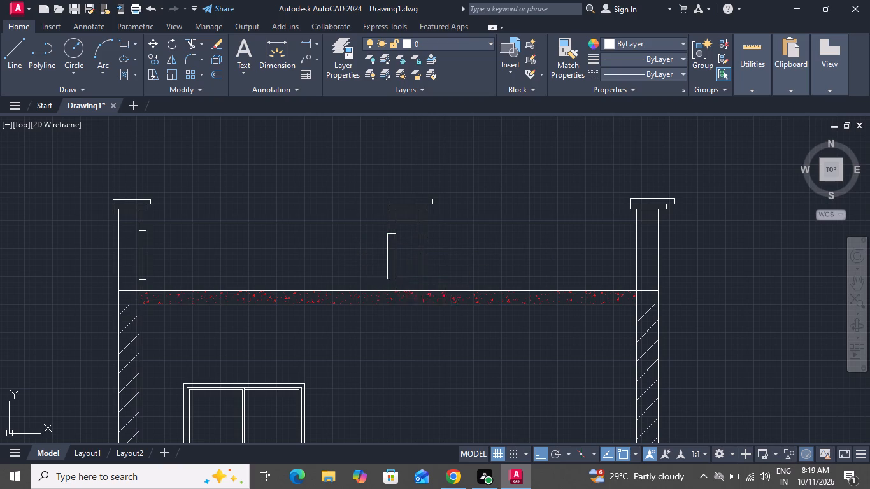
{"action": "left_click", "coordinate": [394, 279]}
{"action": "right_click", "coordinate": [394, 279]}
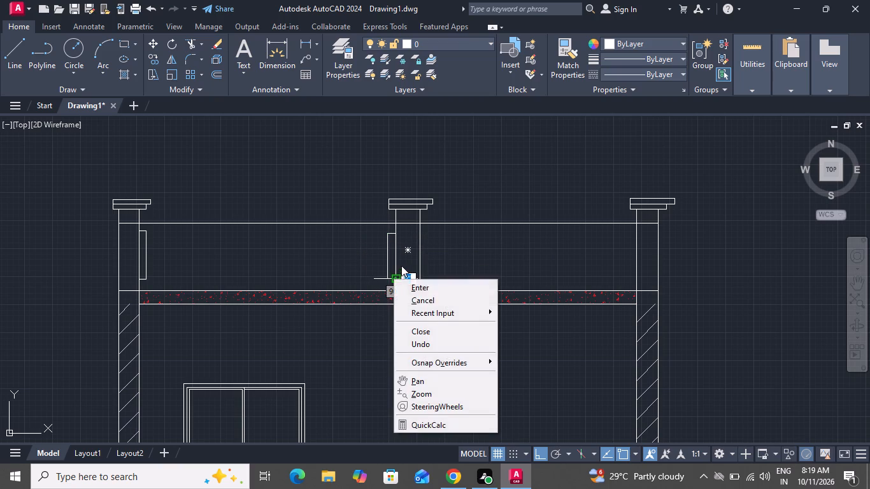
{"action": "left_click", "coordinate": [410, 295]}
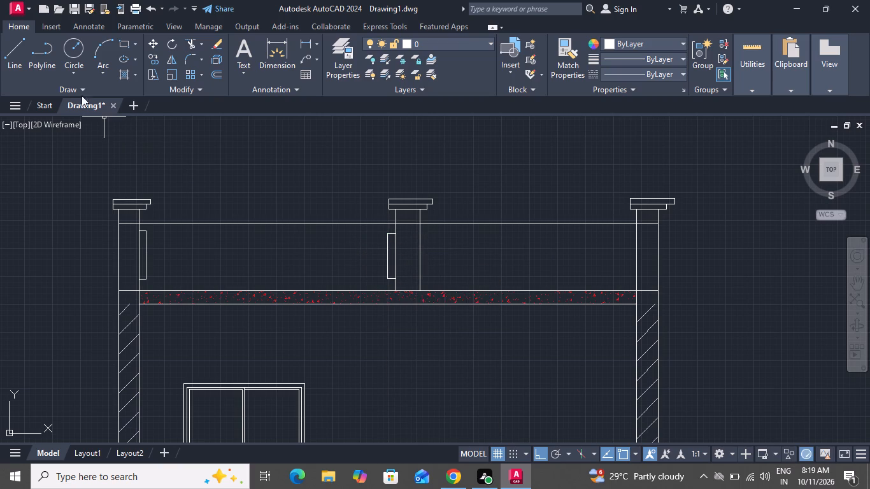
Draw a matching three-sided line outline about 3" wide and 1'-8" tall on the middle parapet post's right face.
{"action": "left_click", "coordinate": [11, 44]}
{"action": "scroll", "coordinate": [457, 245], "scroll_direction": "up", "scroll_amount": 2}
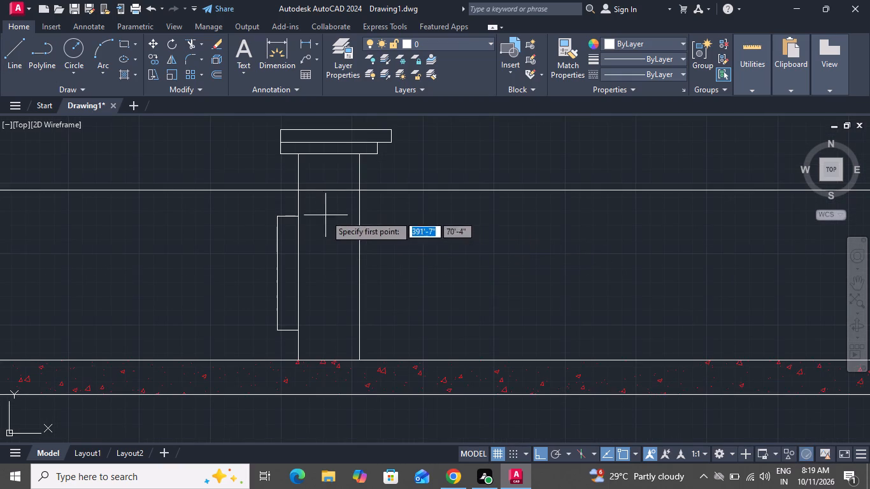
{"action": "left_click", "coordinate": [359, 215]}
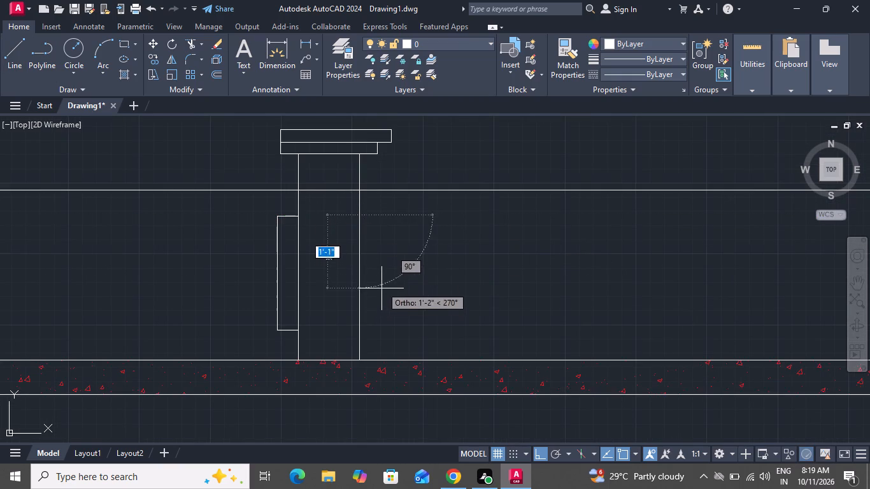
{"action": "left_click", "coordinate": [375, 220]}
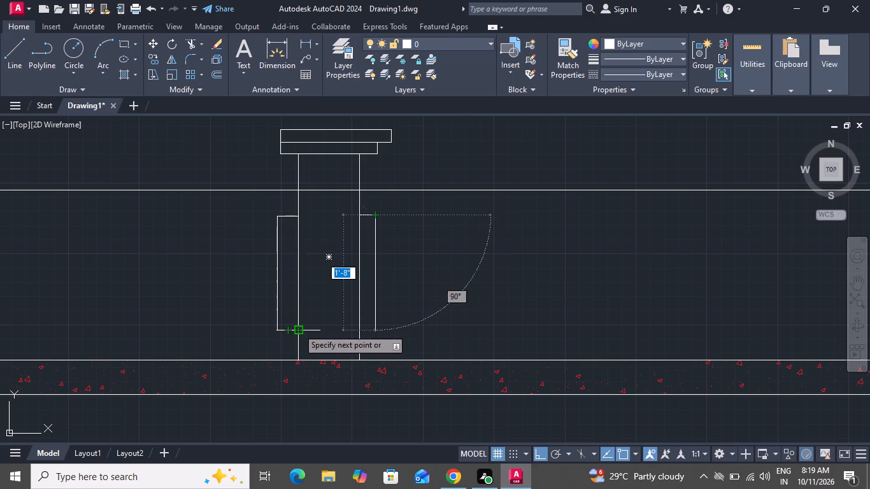
{"action": "left_click", "coordinate": [374, 330]}
{"action": "left_click", "coordinate": [362, 329]}
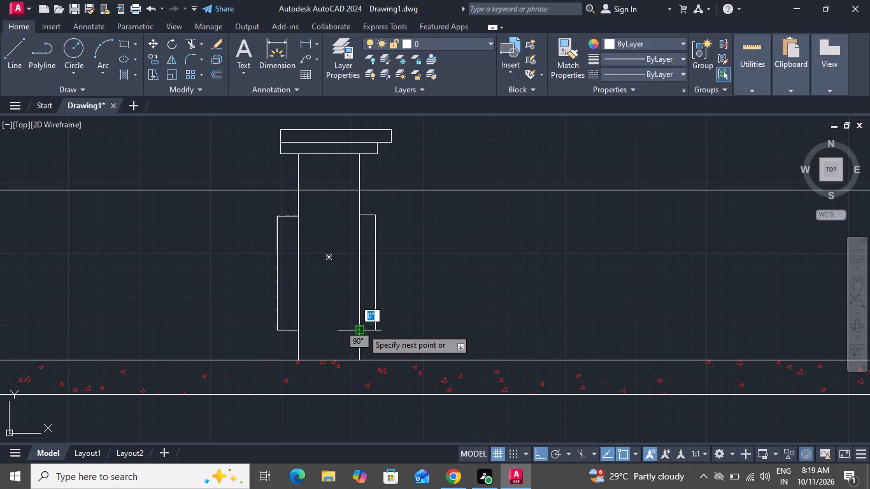
{"action": "scroll", "coordinate": [362, 329], "scroll_direction": "up", "scroll_amount": 1}
{"action": "right_click", "coordinate": [362, 329]}
{"action": "left_click", "coordinate": [399, 192]}
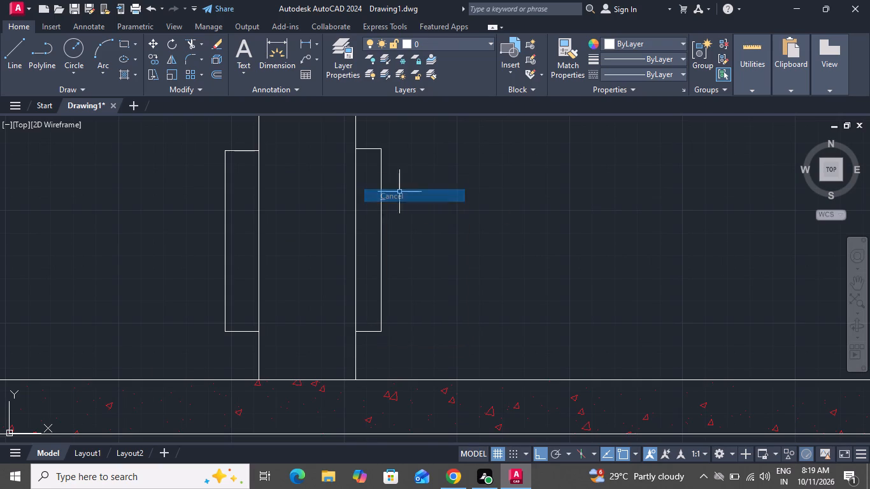
Draw a narrow three-sided line outline about 1'-7" tall projecting from the right parapet post's inner face.
{"action": "scroll", "coordinate": [427, 256], "scroll_direction": "down", "scroll_amount": 2}
{"action": "scroll", "coordinate": [429, 269], "scroll_direction": "up", "scroll_amount": 1}
{"action": "scroll", "coordinate": [496, 263], "scroll_direction": "down", "scroll_amount": 1}
{"action": "scroll", "coordinate": [513, 264], "scroll_direction": "up", "scroll_amount": 1}
{"action": "scroll", "coordinate": [513, 264], "scroll_direction": "down", "scroll_amount": 1}
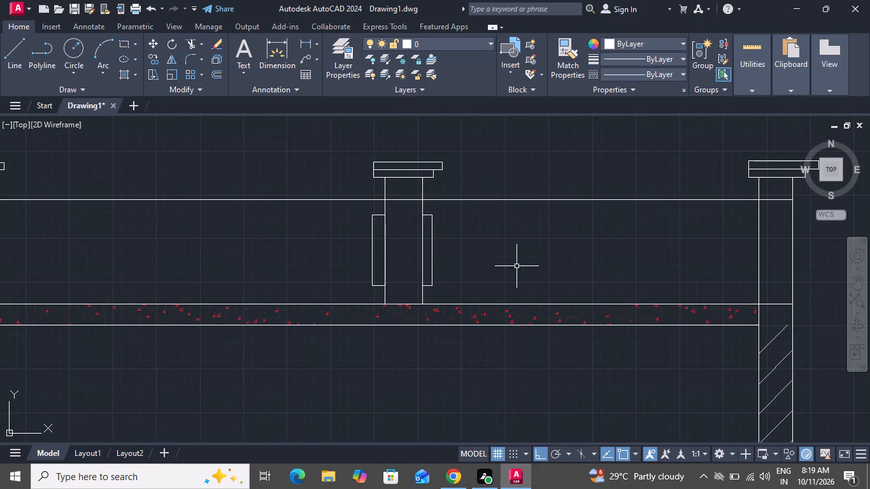
{"action": "scroll", "coordinate": [524, 288], "scroll_direction": "up", "scroll_amount": 1}
{"action": "scroll", "coordinate": [524, 288], "scroll_direction": "down", "scroll_amount": 3}
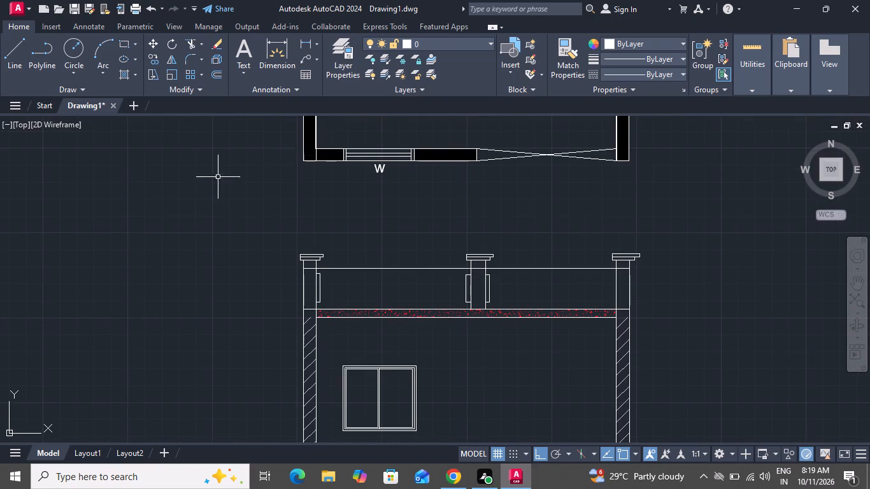
{"action": "left_click", "coordinate": [7, 47]}
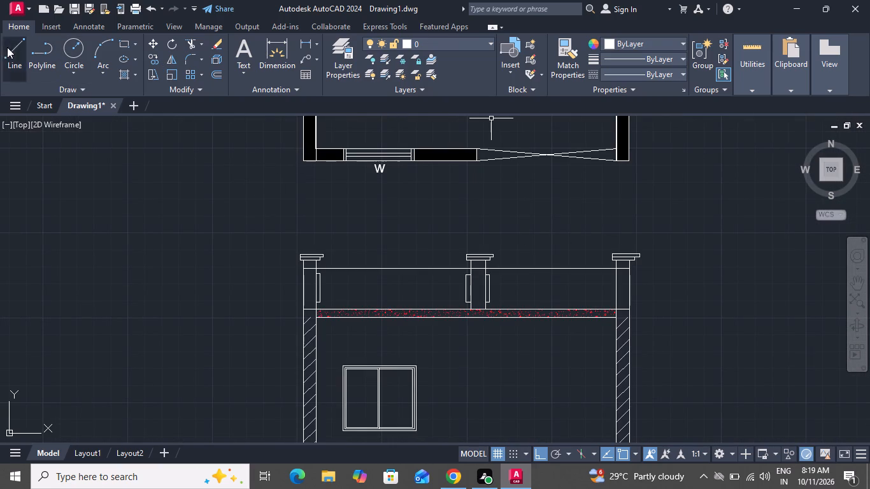
{"action": "scroll", "coordinate": [744, 309], "scroll_direction": "up", "scroll_amount": 3}
{"action": "scroll", "coordinate": [481, 316], "scroll_direction": "down", "scroll_amount": 2}
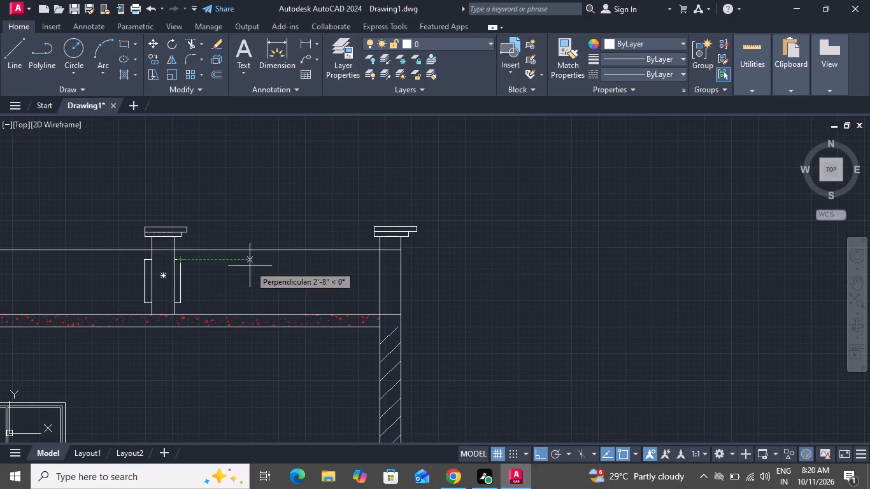
{"action": "left_click", "coordinate": [381, 262]}
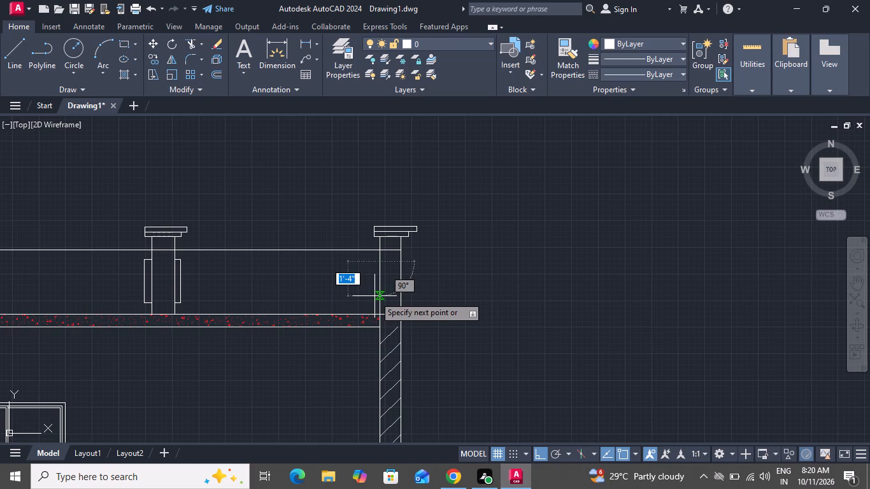
{"action": "scroll", "coordinate": [371, 262], "scroll_direction": "up", "scroll_amount": 3}
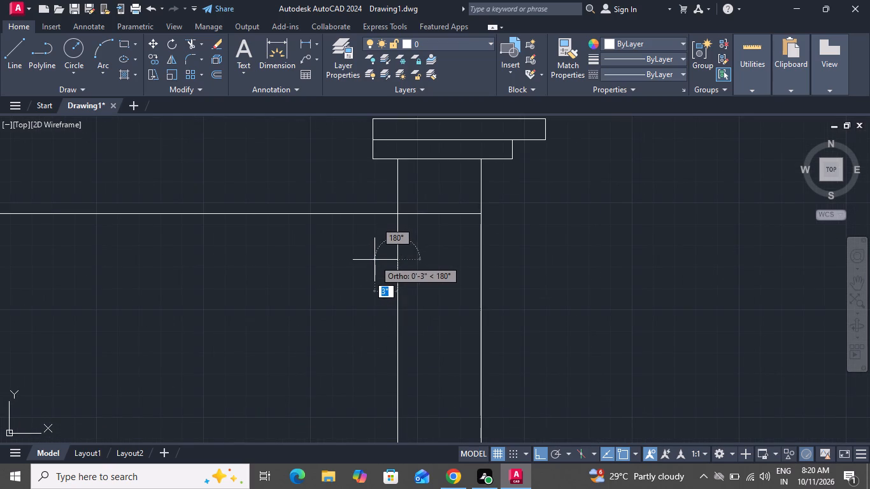
{"action": "left_click", "coordinate": [376, 259]}
{"action": "scroll", "coordinate": [378, 350], "scroll_direction": "down", "scroll_amount": 3}
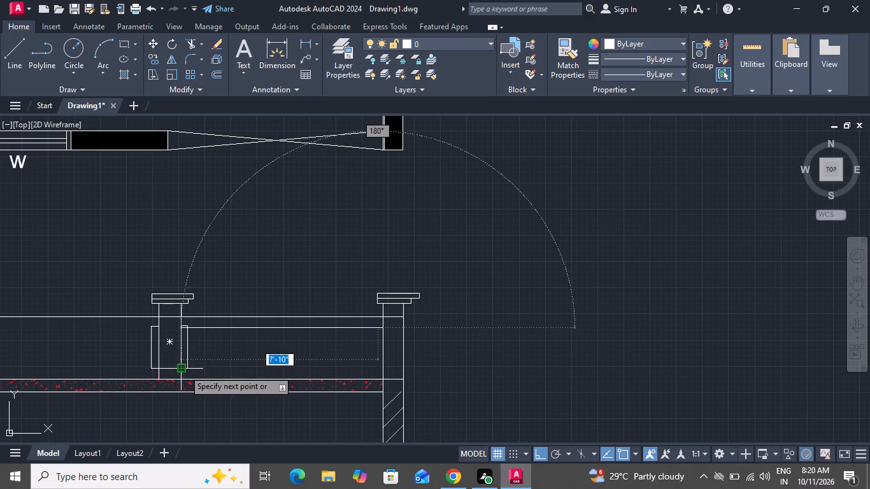
{"action": "left_click", "coordinate": [376, 368]}
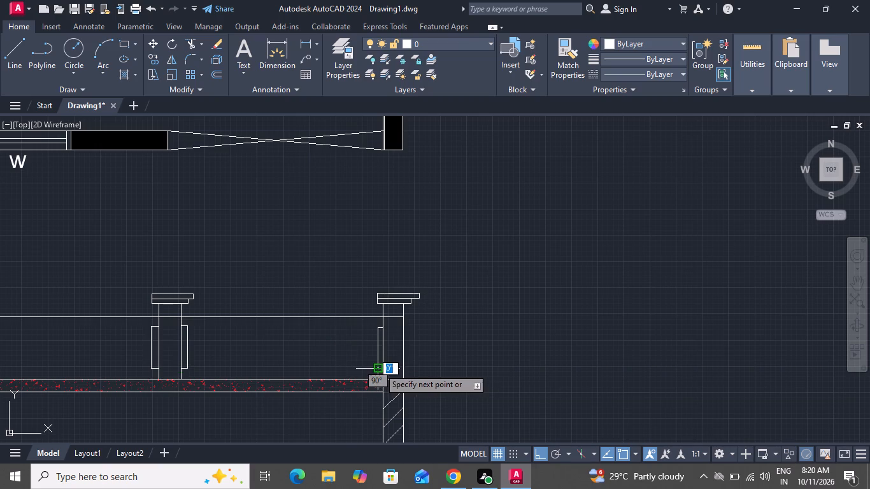
{"action": "scroll", "coordinate": [397, 367], "scroll_direction": "up", "scroll_amount": 4}
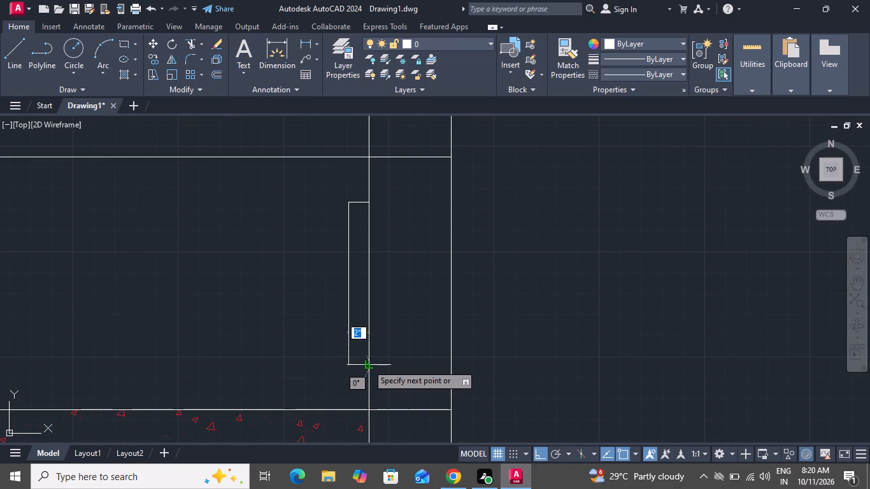
{"action": "left_click", "coordinate": [367, 364]}
{"action": "right_click", "coordinate": [367, 364]}
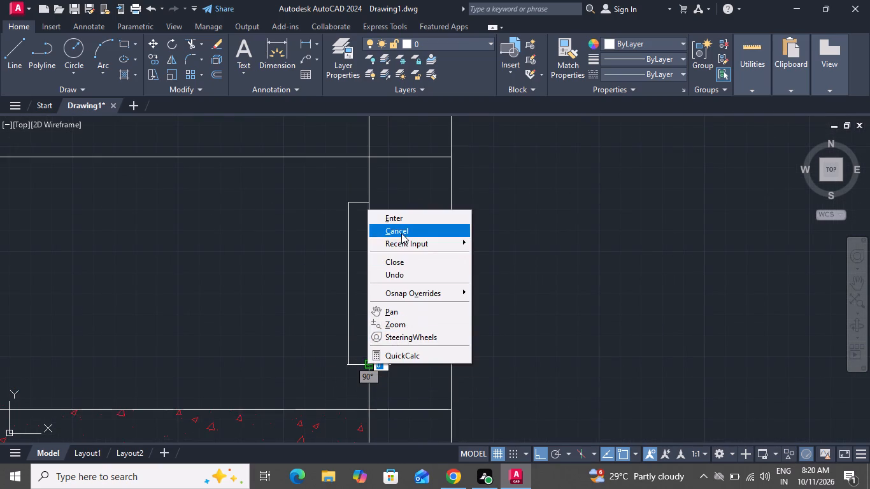
{"action": "left_click", "coordinate": [401, 233]}
Hatch the two parapet panels between the posts, around the projecting outlines, with the AR-HBONE pattern.
{"action": "scroll", "coordinate": [492, 323], "scroll_direction": "down", "scroll_amount": 1}
{"action": "scroll", "coordinate": [501, 323], "scroll_direction": "up", "scroll_amount": 1}
{"action": "scroll", "coordinate": [503, 324], "scroll_direction": "down", "scroll_amount": 3}
{"action": "scroll", "coordinate": [378, 360], "scroll_direction": "down", "scroll_amount": 2}
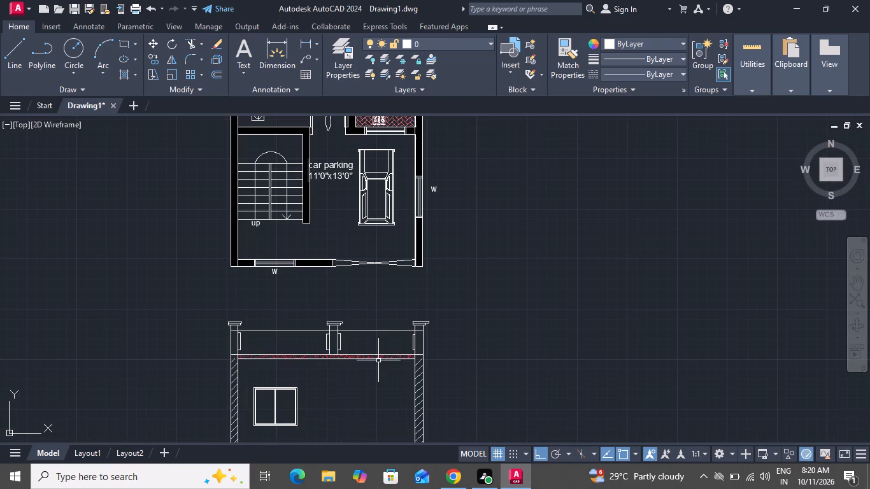
{"action": "left_click", "coordinate": [125, 71]}
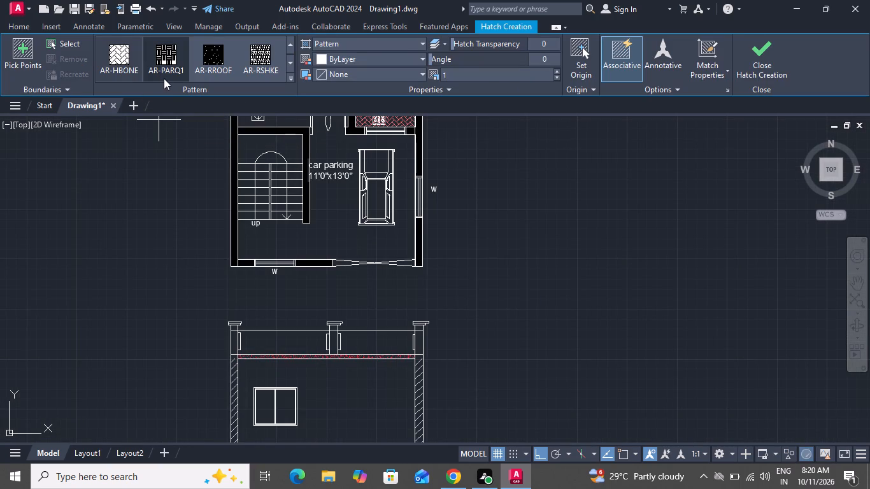
{"action": "left_click", "coordinate": [122, 48]}
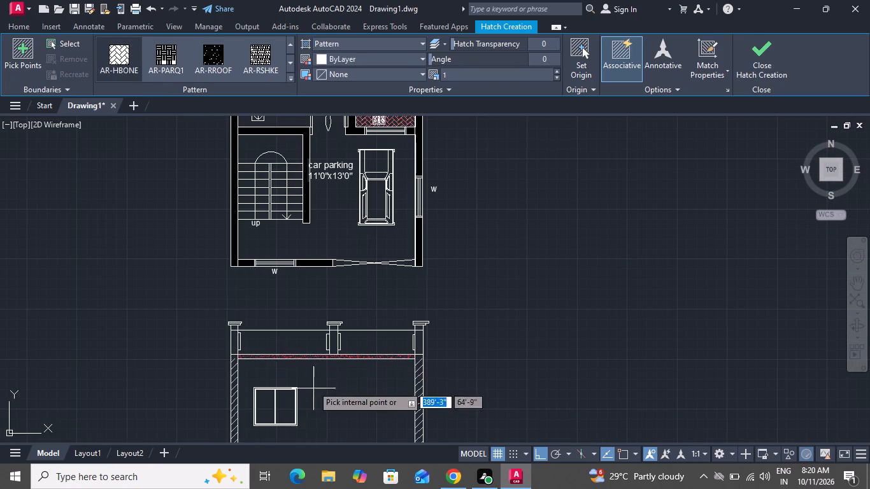
{"action": "left_click", "coordinate": [291, 339]}
{"action": "left_click", "coordinate": [361, 345]}
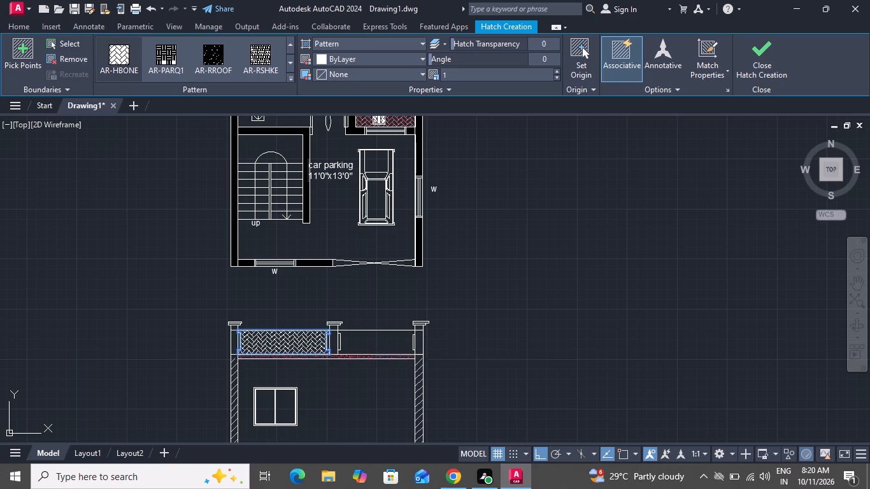
{"action": "scroll", "coordinate": [289, 369], "scroll_direction": "up", "scroll_amount": 2}
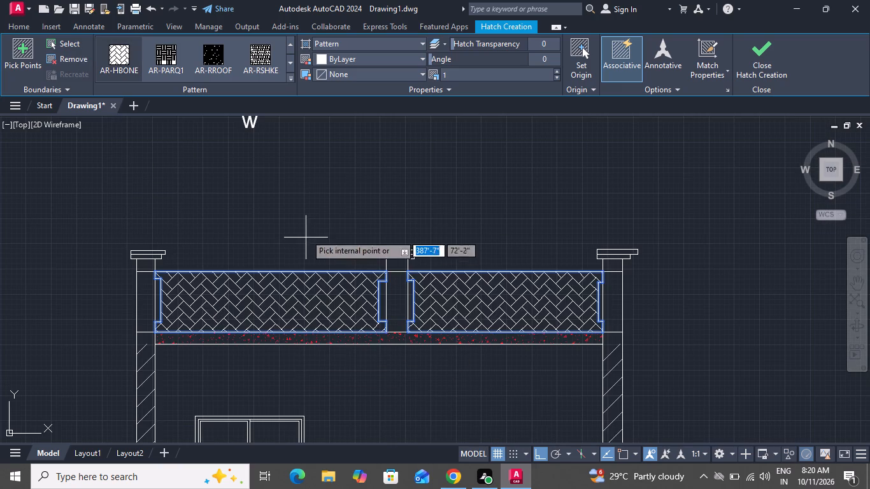
{"action": "right_click", "coordinate": [308, 192]}
{"action": "left_click", "coordinate": [335, 209]}
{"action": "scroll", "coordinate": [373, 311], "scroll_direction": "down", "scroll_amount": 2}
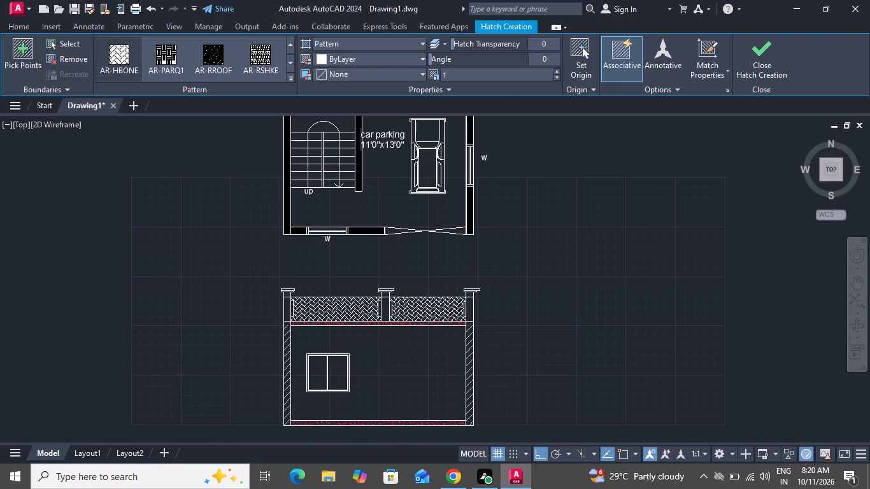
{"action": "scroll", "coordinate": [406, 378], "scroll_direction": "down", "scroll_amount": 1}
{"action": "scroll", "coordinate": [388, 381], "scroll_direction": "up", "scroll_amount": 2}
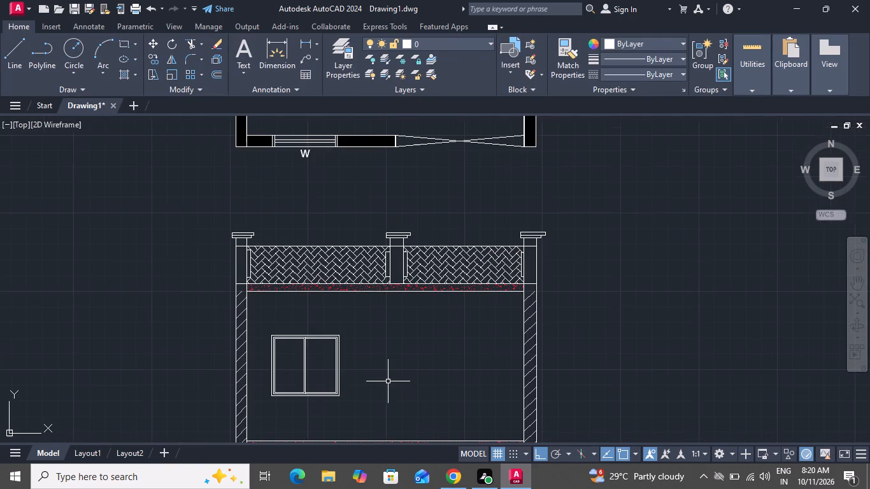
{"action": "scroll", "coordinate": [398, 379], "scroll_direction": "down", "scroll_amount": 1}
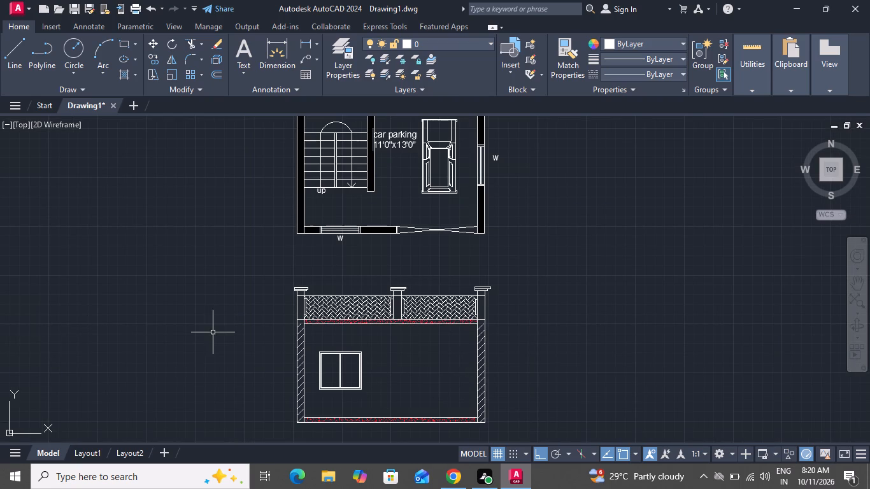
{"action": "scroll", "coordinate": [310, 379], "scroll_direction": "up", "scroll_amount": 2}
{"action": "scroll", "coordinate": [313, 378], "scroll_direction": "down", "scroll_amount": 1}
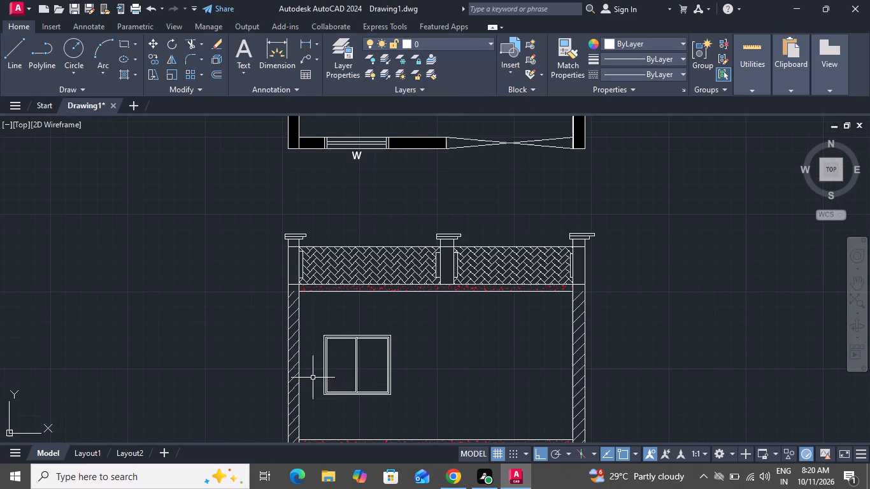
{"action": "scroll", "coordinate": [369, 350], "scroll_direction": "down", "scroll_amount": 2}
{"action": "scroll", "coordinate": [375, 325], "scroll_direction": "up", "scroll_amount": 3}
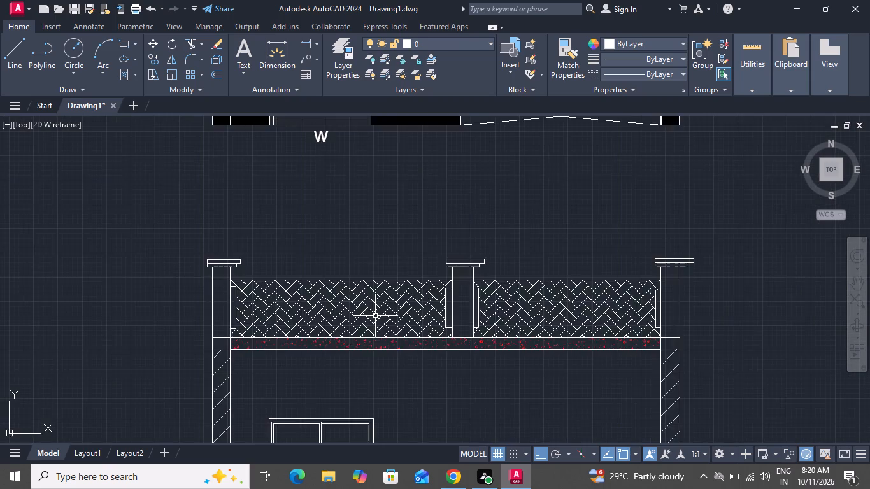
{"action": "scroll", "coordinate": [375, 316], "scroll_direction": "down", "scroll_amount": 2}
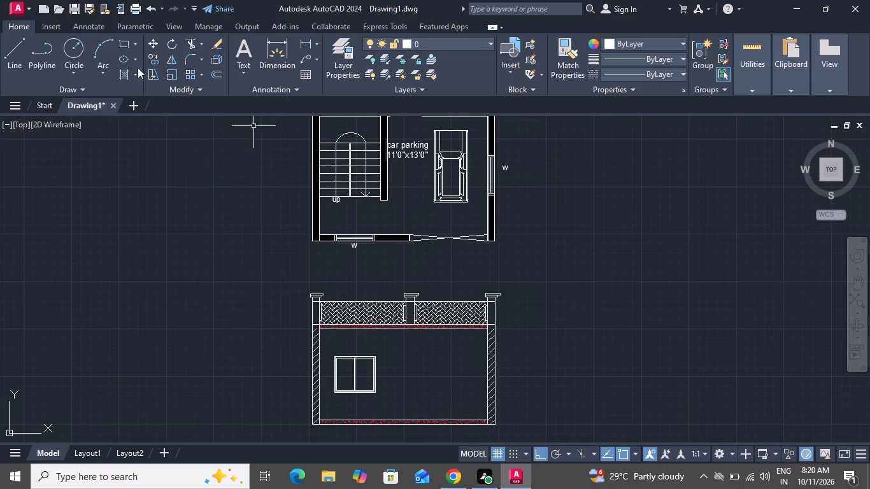
Draw a vertical line rising from the floor slab's top edge, aligned with the midpoint of the gate opening in the plan.
{"action": "left_click", "coordinate": [16, 48]}
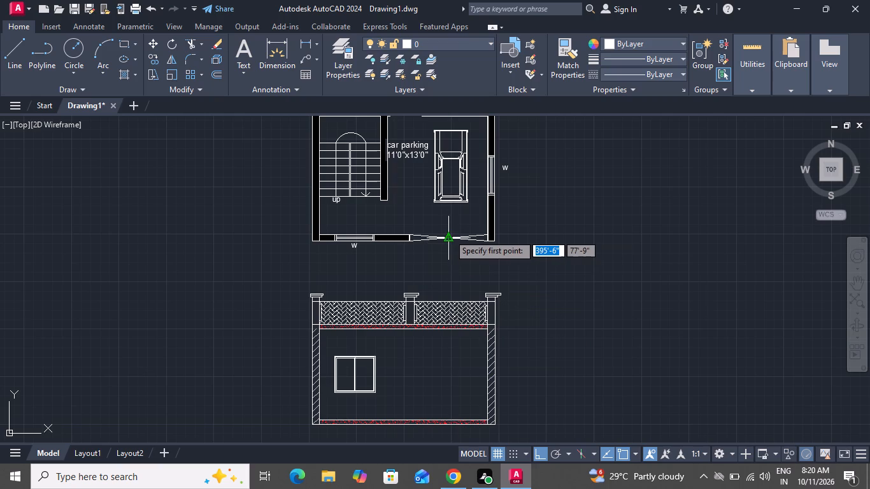
{"action": "left_click", "coordinate": [446, 416]}
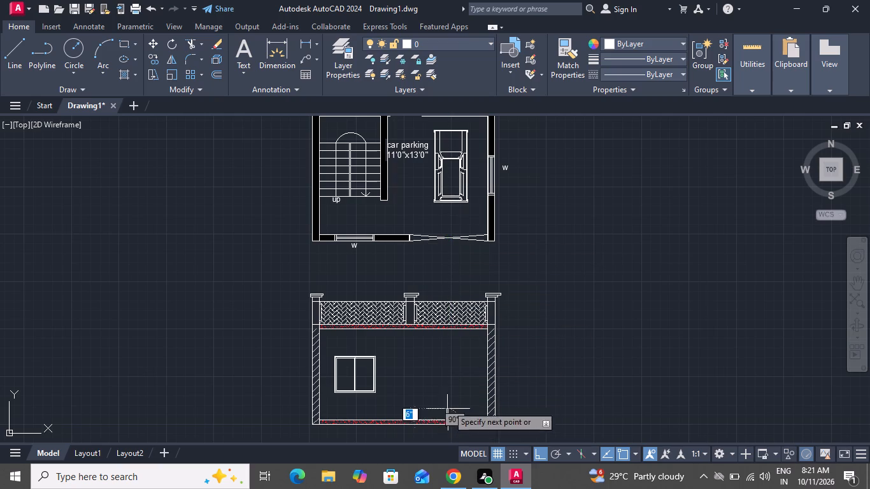
{"action": "left_click", "coordinate": [443, 361]}
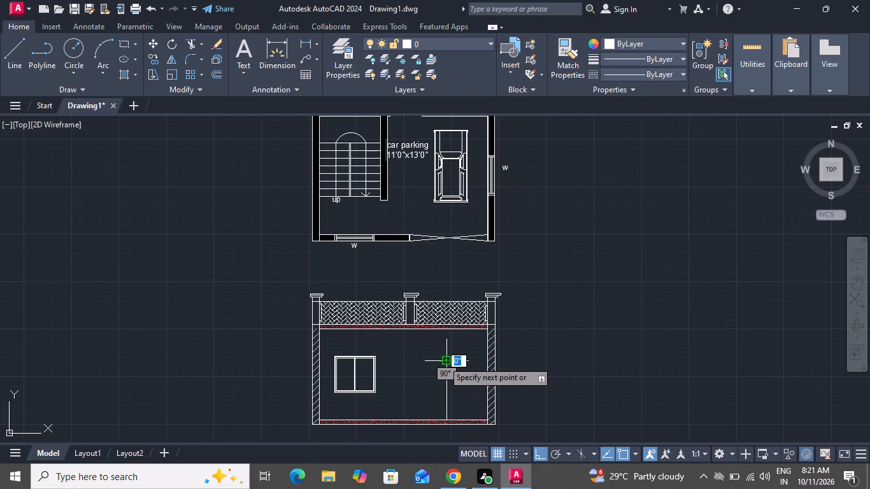
{"action": "right_click", "coordinate": [443, 361]}
{"action": "left_click", "coordinate": [493, 239]}
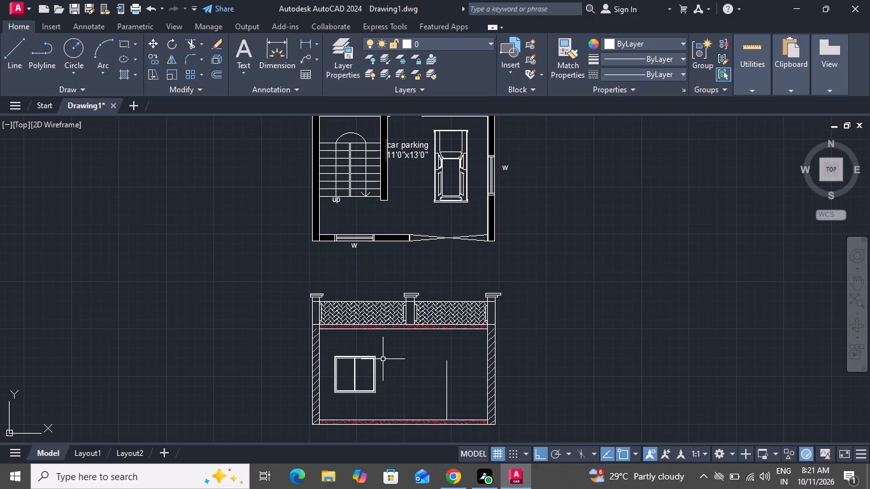
Draw an upright rectangular gate post about 9" wide on the floor slab, aligned with the plan gate opening's left edge.
{"action": "left_click", "coordinate": [123, 41]}
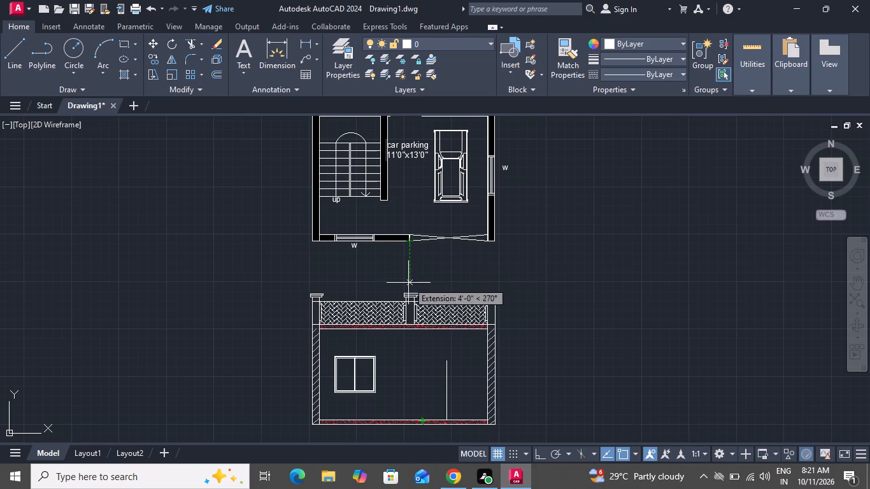
{"action": "scroll", "coordinate": [411, 421], "scroll_direction": "up", "scroll_amount": 2}
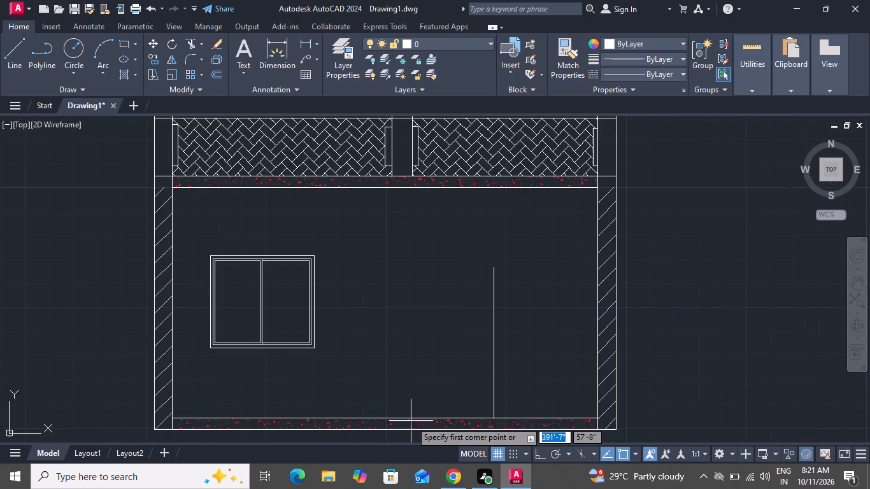
{"action": "left_click", "coordinate": [409, 419]}
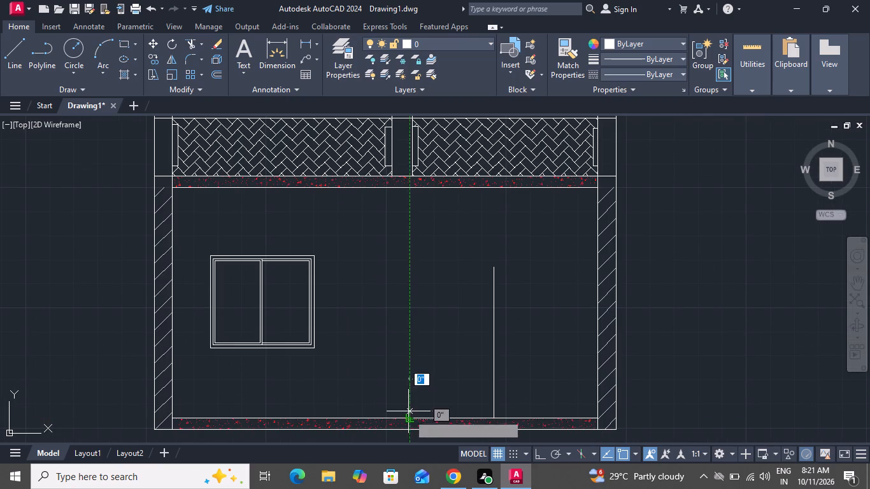
{"action": "left_click", "coordinate": [393, 325]}
{"action": "scroll", "coordinate": [439, 401], "scroll_direction": "down", "scroll_amount": 1}
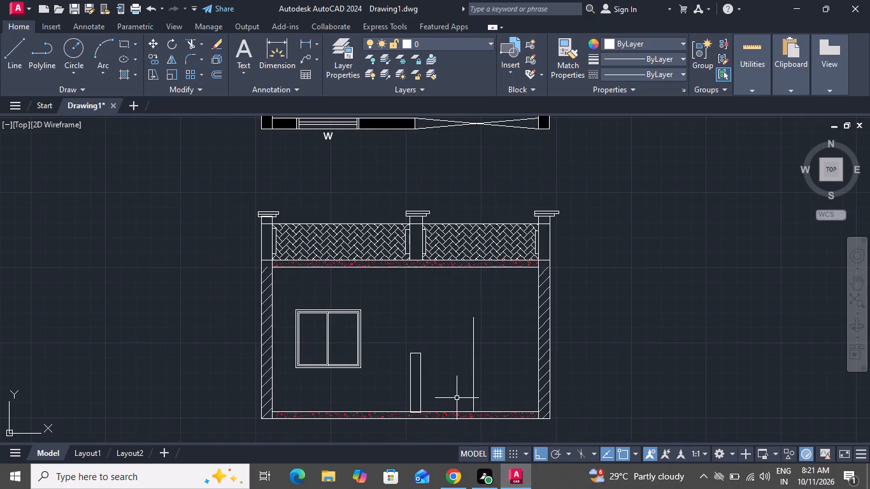
{"action": "scroll", "coordinate": [457, 395], "scroll_direction": "down", "scroll_amount": 2}
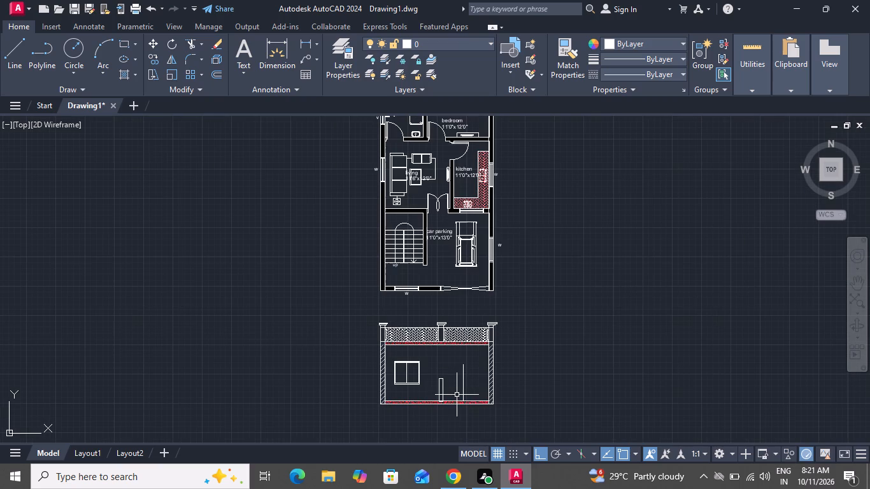
{"action": "scroll", "coordinate": [457, 395], "scroll_direction": "up", "scroll_amount": 3}
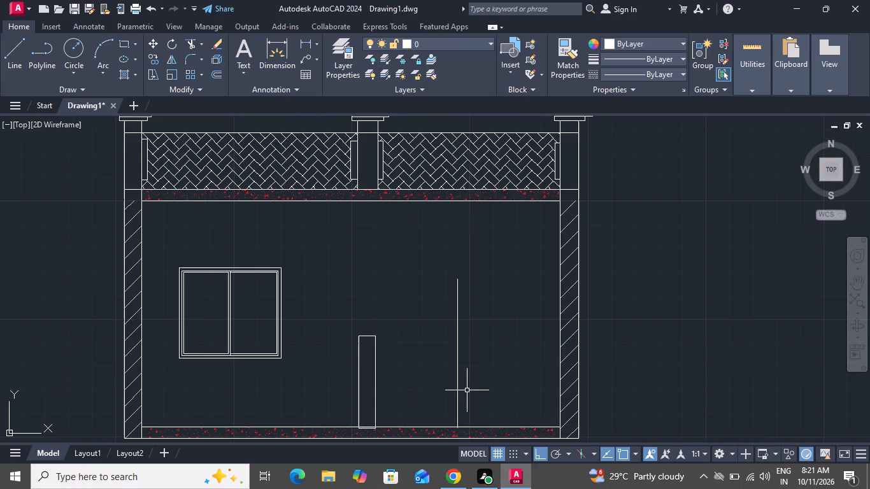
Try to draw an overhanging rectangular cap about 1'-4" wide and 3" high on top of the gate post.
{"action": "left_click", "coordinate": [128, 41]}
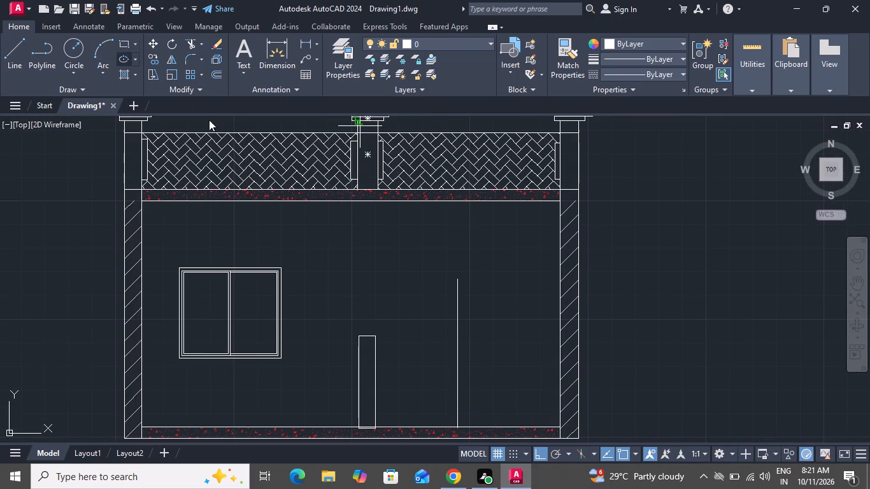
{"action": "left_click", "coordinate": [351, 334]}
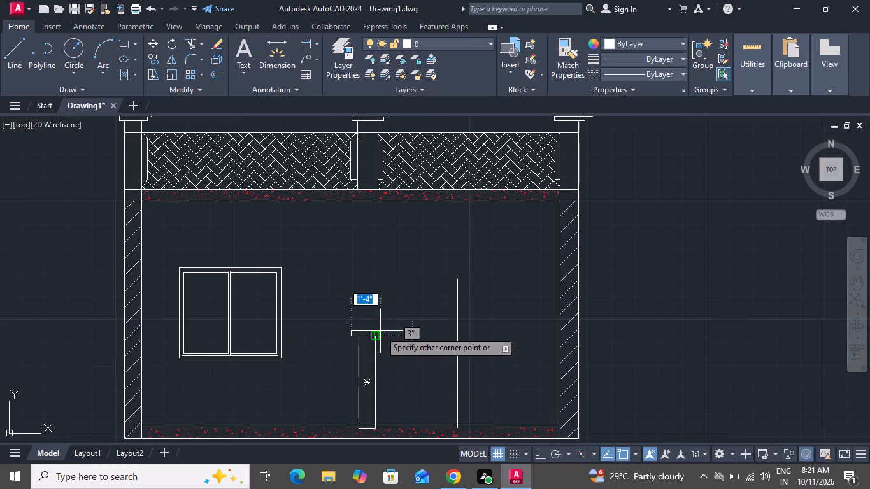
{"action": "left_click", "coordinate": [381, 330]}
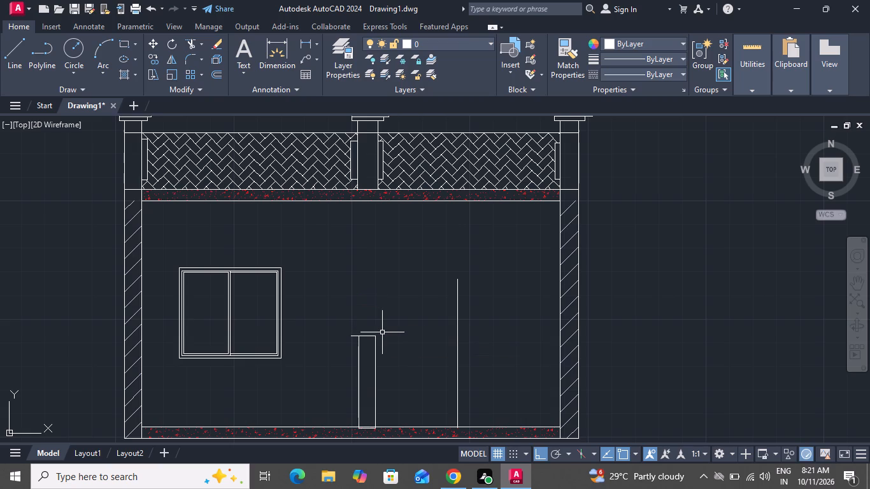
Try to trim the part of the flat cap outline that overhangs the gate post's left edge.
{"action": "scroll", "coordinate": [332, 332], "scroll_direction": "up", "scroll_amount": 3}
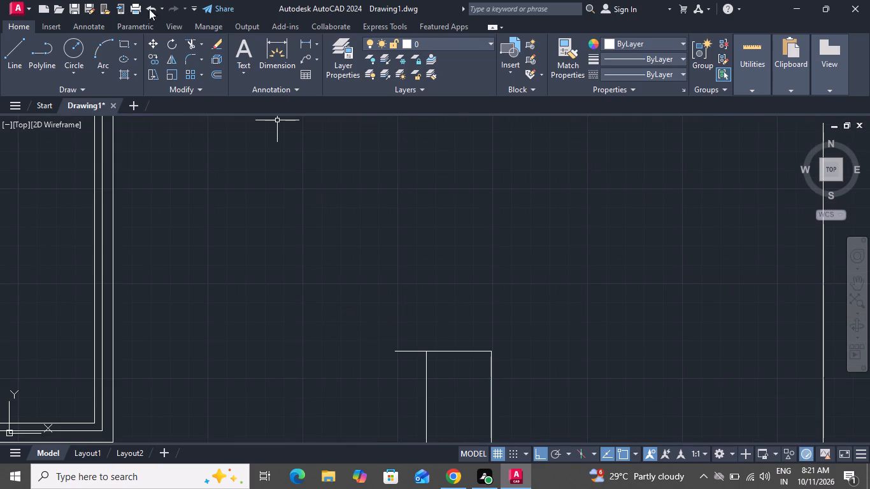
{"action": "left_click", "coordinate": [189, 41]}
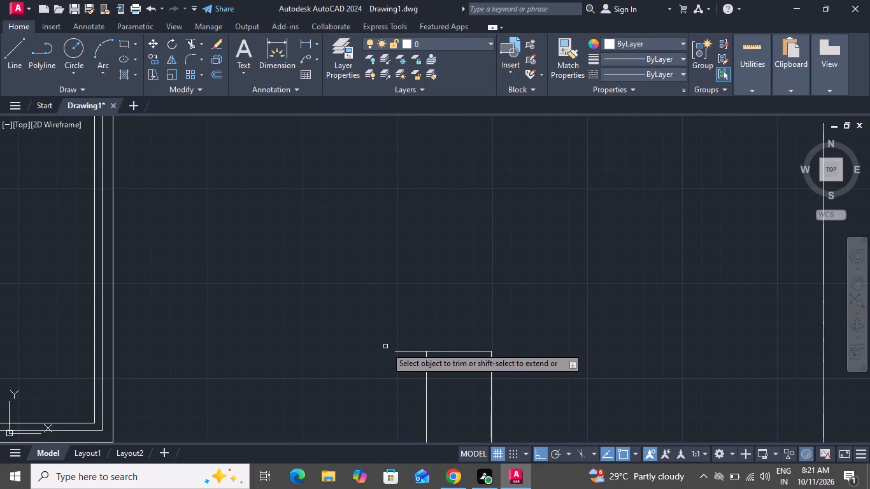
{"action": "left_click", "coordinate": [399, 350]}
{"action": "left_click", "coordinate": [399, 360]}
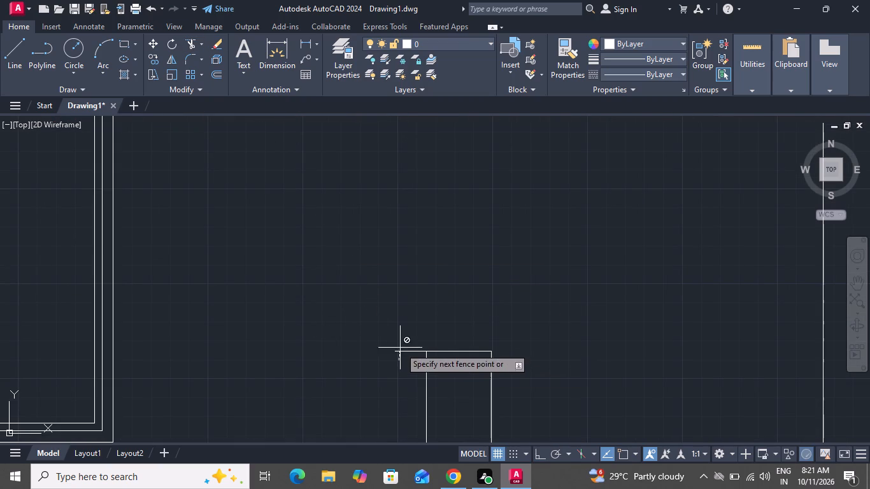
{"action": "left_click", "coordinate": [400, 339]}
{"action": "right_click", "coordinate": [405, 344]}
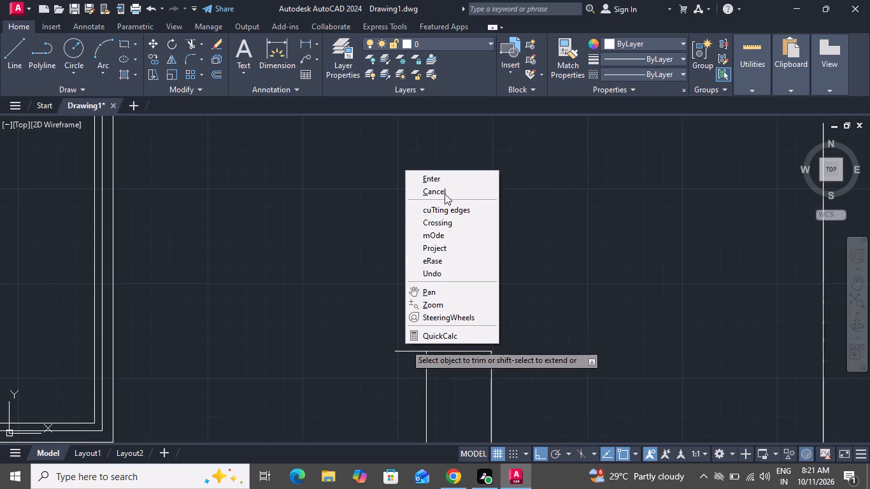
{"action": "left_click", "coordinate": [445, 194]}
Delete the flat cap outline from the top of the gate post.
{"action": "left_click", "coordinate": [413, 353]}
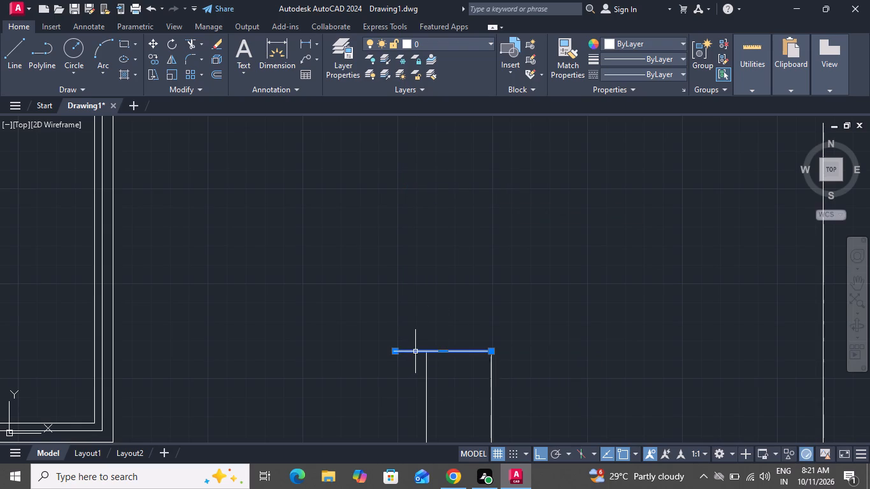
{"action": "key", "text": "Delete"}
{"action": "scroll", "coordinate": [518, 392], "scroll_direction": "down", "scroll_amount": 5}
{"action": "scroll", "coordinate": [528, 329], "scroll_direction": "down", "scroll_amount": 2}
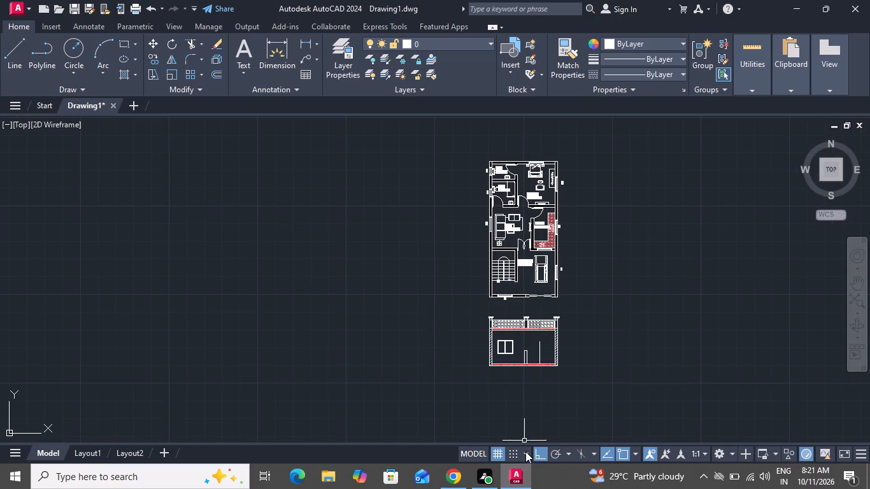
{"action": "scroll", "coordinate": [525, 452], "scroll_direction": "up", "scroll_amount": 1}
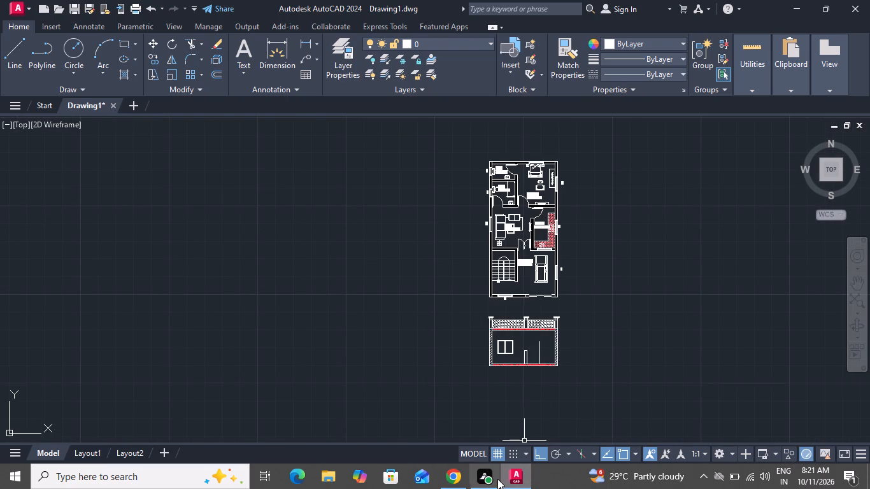